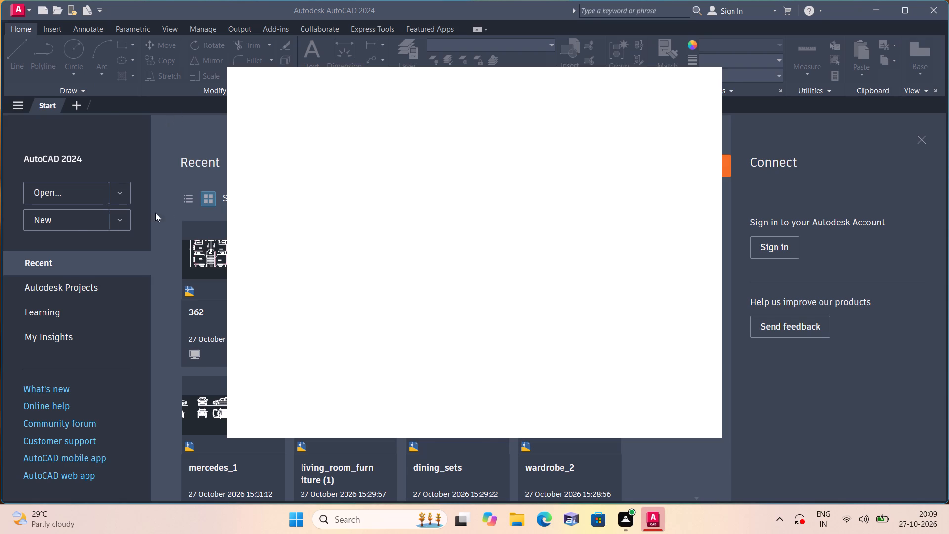
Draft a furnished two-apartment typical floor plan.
Start a new blank drawing.
double_click(84, 218)
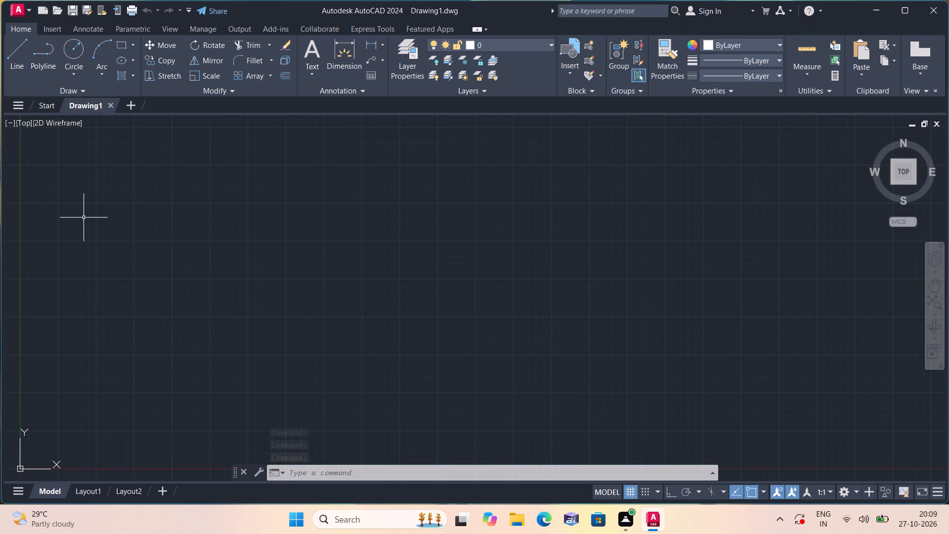
Set the model space limits from 0,0 to 1000,1000.
text(lim)
key(space)
text(0,0)
key(space)
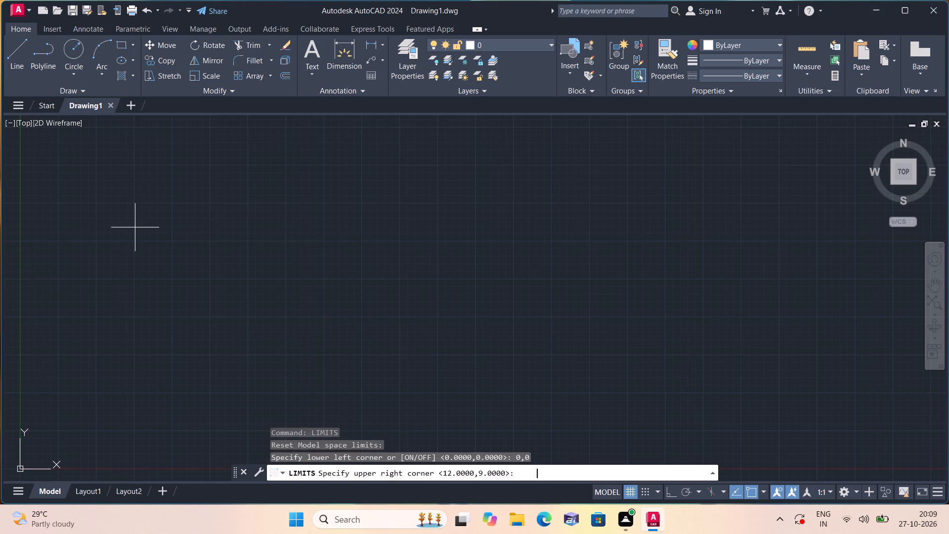
text(1000)
text(,1000 un)
Configure the drawing units to Engineering length type with a precision of 0'-0".
key(space)
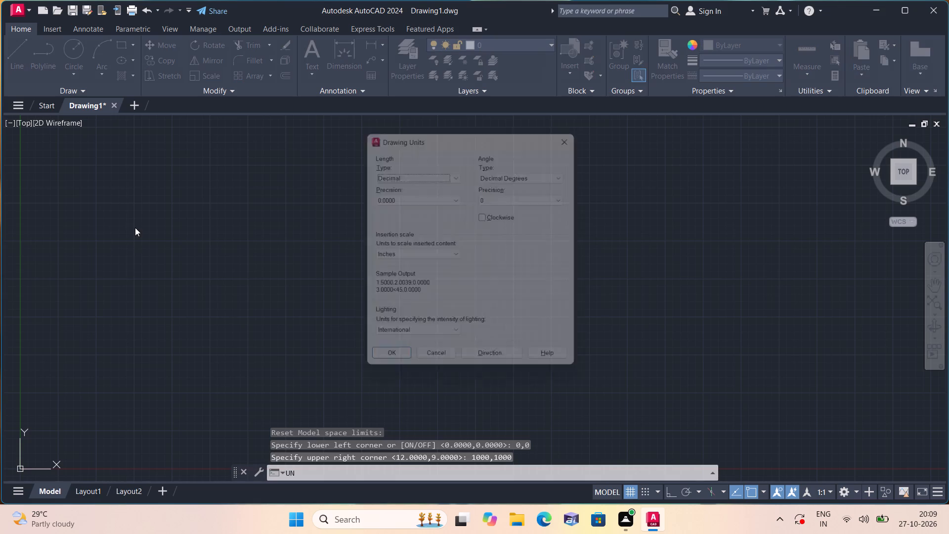
click(433, 175)
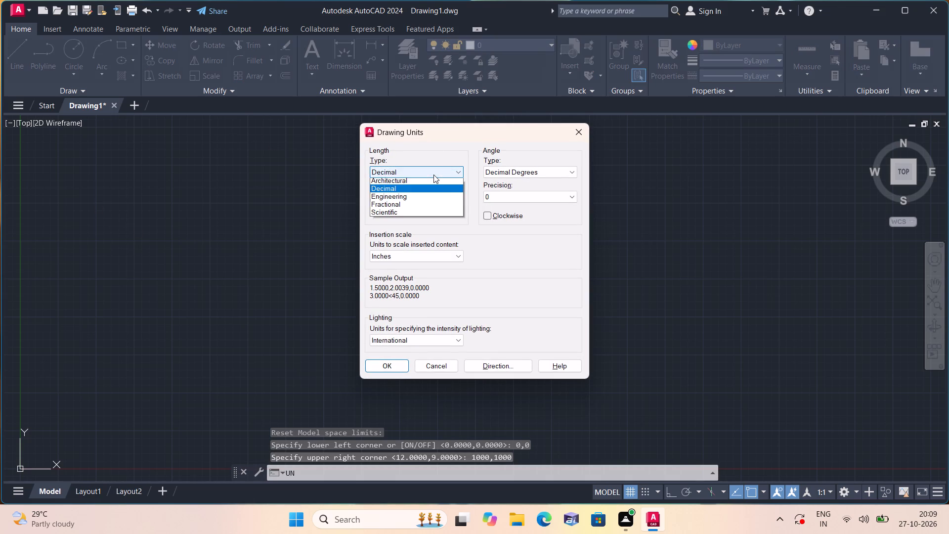
click(411, 198)
click(420, 197)
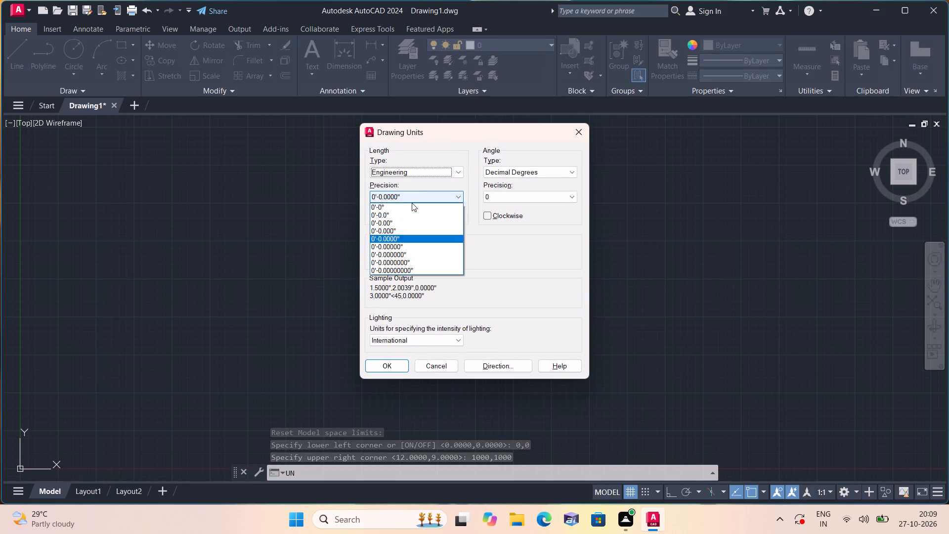
click(404, 207)
click(390, 364)
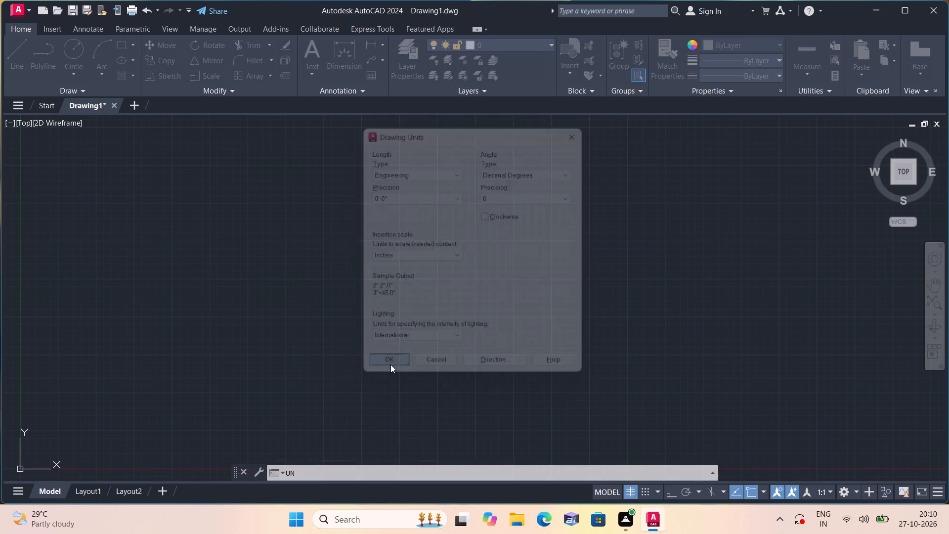
Modify the Standard dimension style's primary units to Engineering with 0'-0" precision and make the style current.
key(d)
key(space)
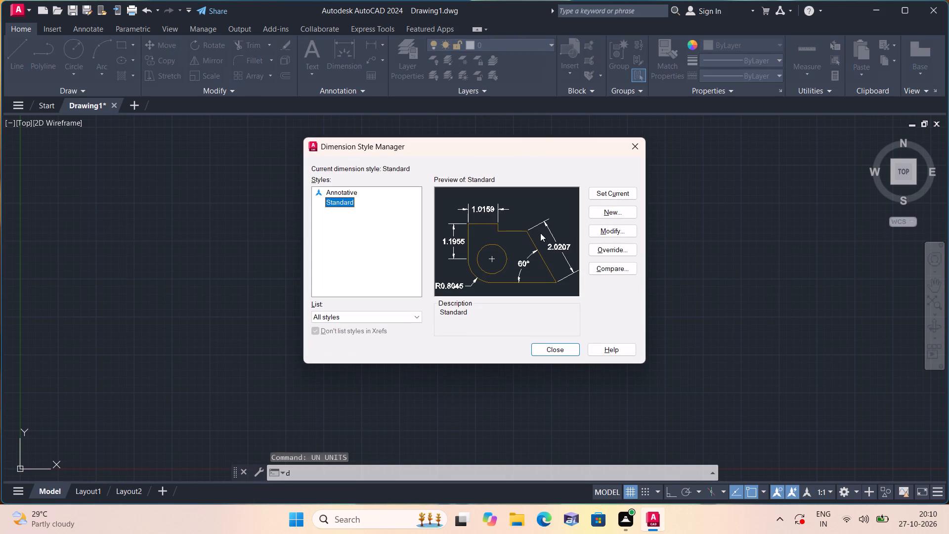
click(611, 234)
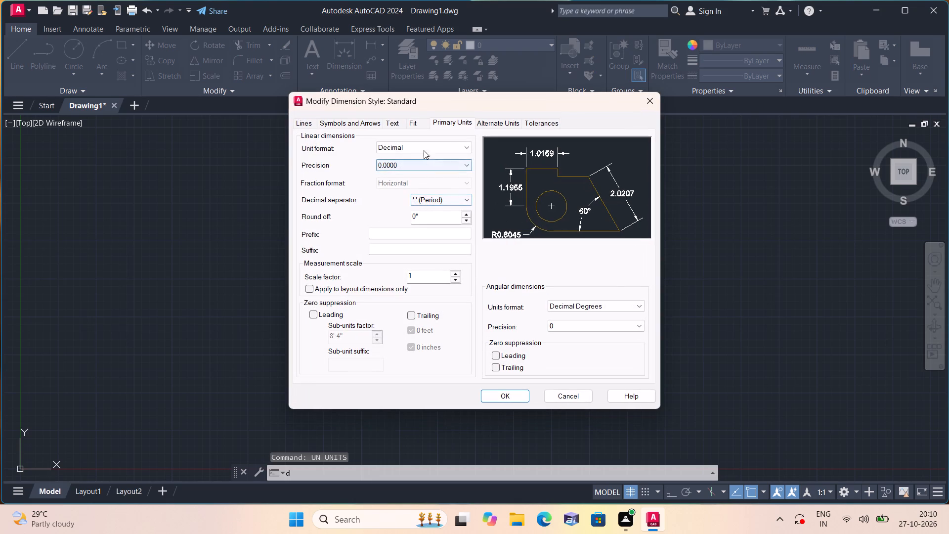
click(424, 148)
click(406, 173)
click(407, 164)
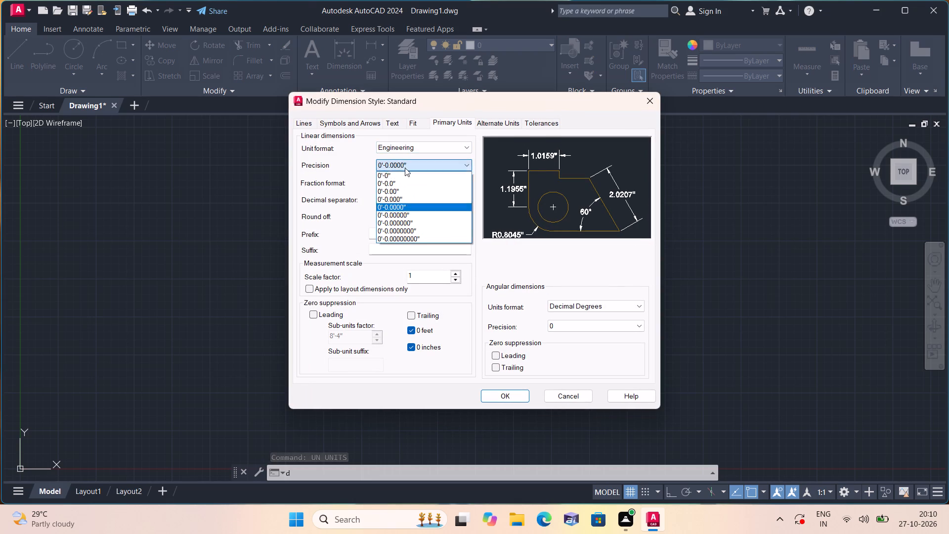
click(397, 175)
click(504, 395)
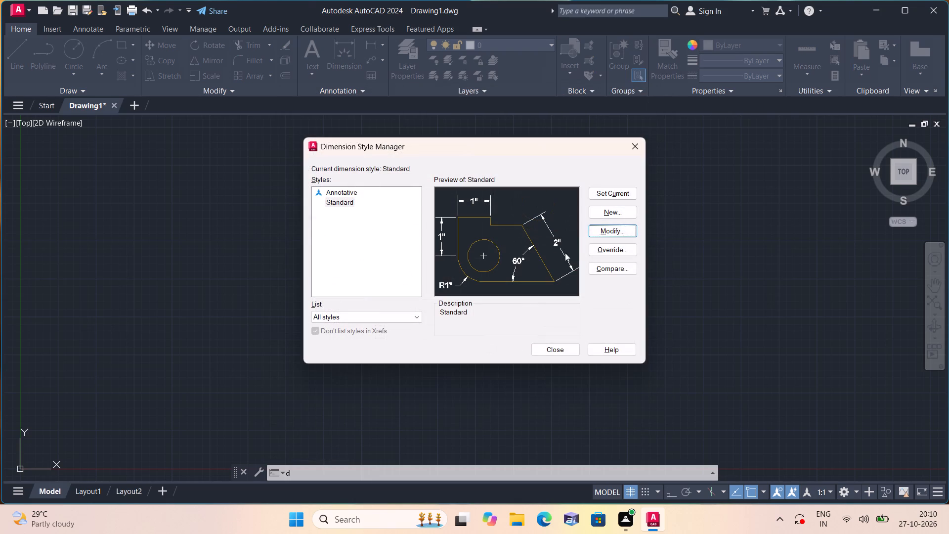
click(611, 194)
click(630, 145)
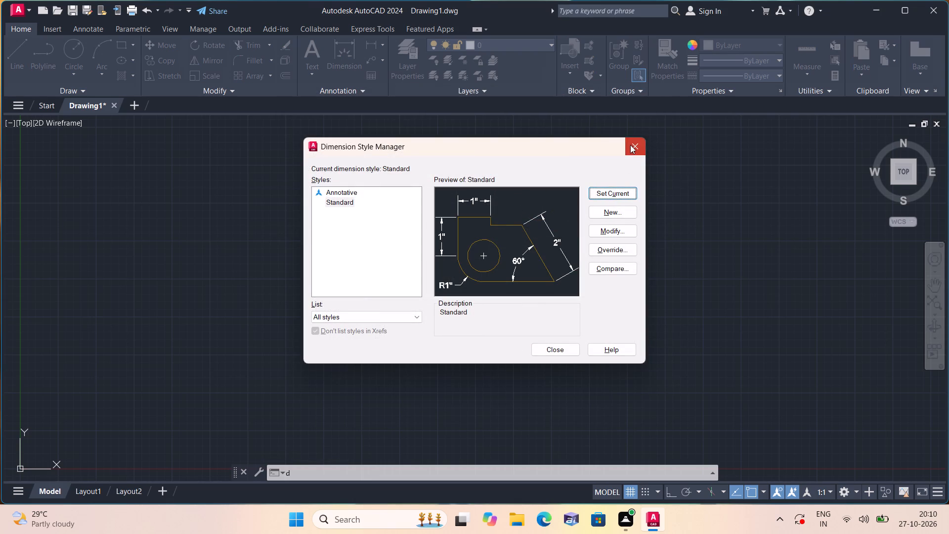
Draw one vertical and one horizontal construction line crossing each other in the drawing area.
key(x)
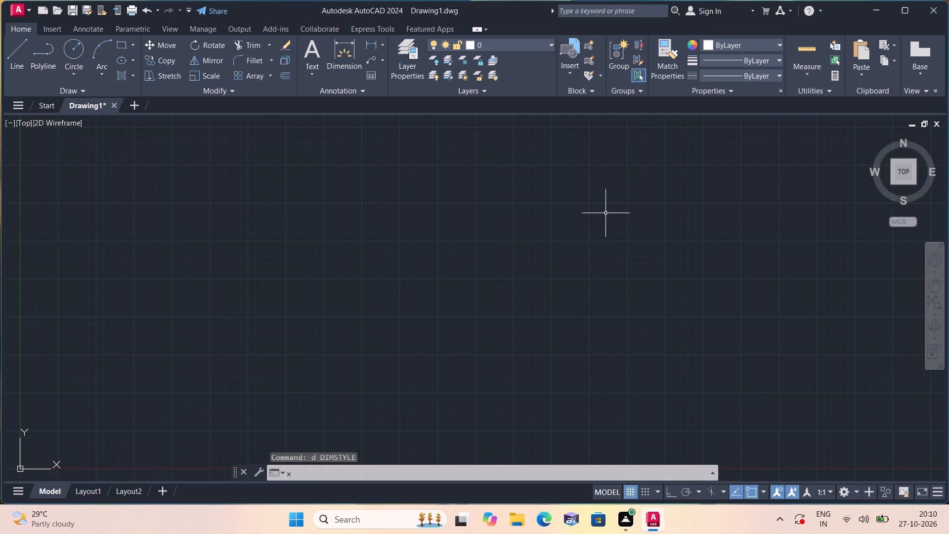
key(l)
key(space)
text(v)
key(space)
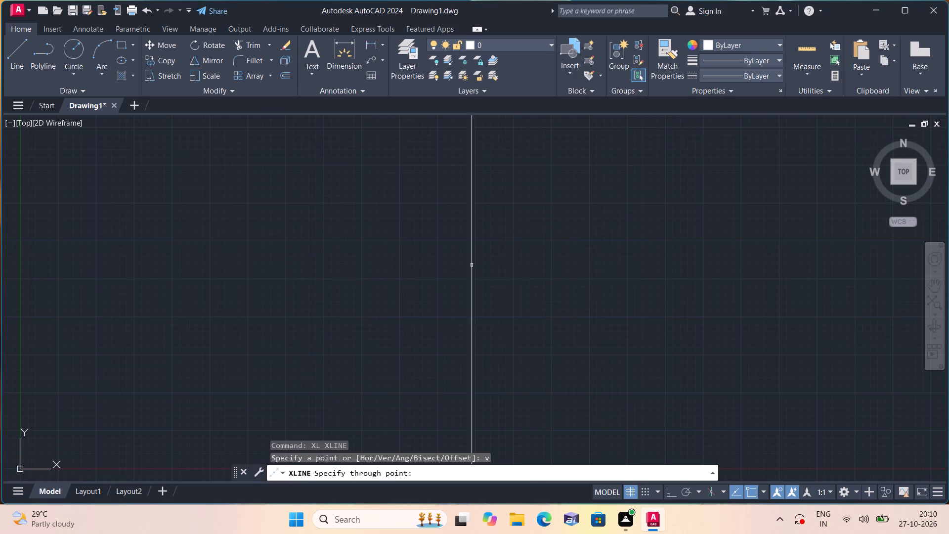
click(434, 290)
key(space)
key(space)
text(h)
key(space)
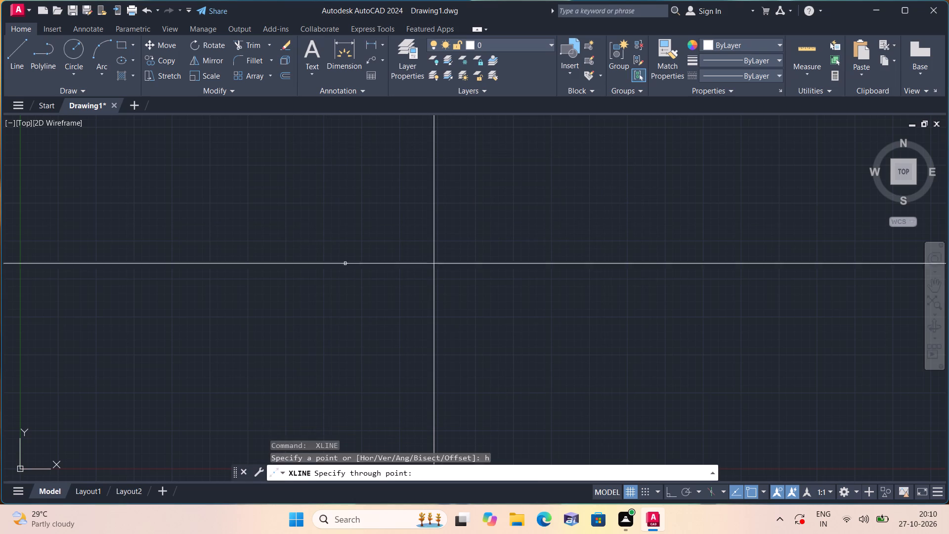
drag(358, 294, 359, 287)
key(space)
Trim the construction lines above and to the left of their intersection, leaving an upper-left corner.
scroll(394, 193, down, 2)
text(trim)
key(space)
drag(490, 168, 294, 279)
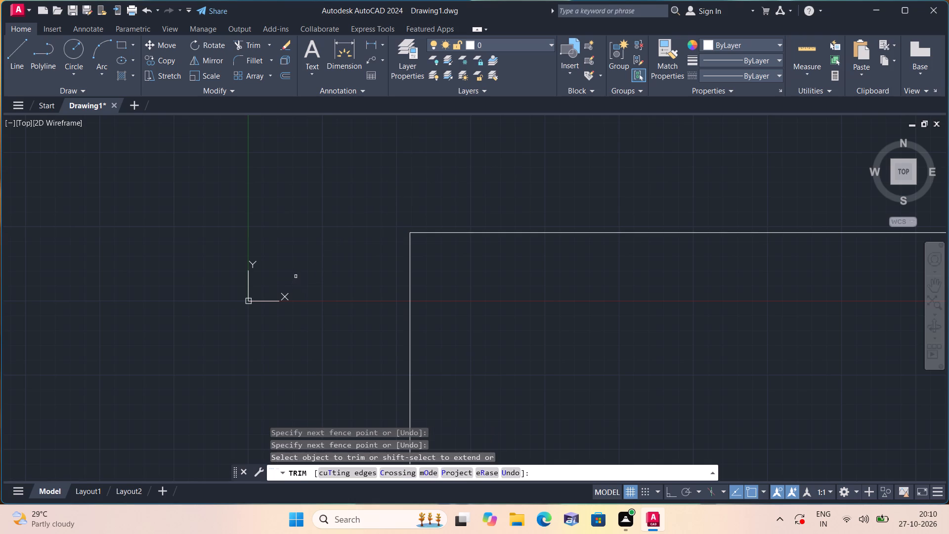
key(space)
Offset the horizontal line 9" downward to form the top wall's thickness.
key(o)
text(ff)
key(space)
text(9")
key(space)
middle_drag(484, 292, 325, 281)
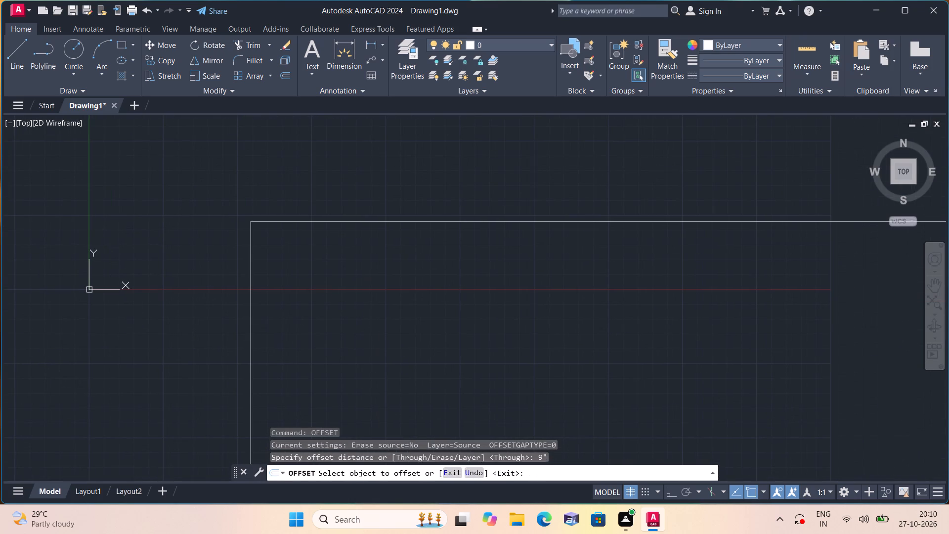
click(326, 221)
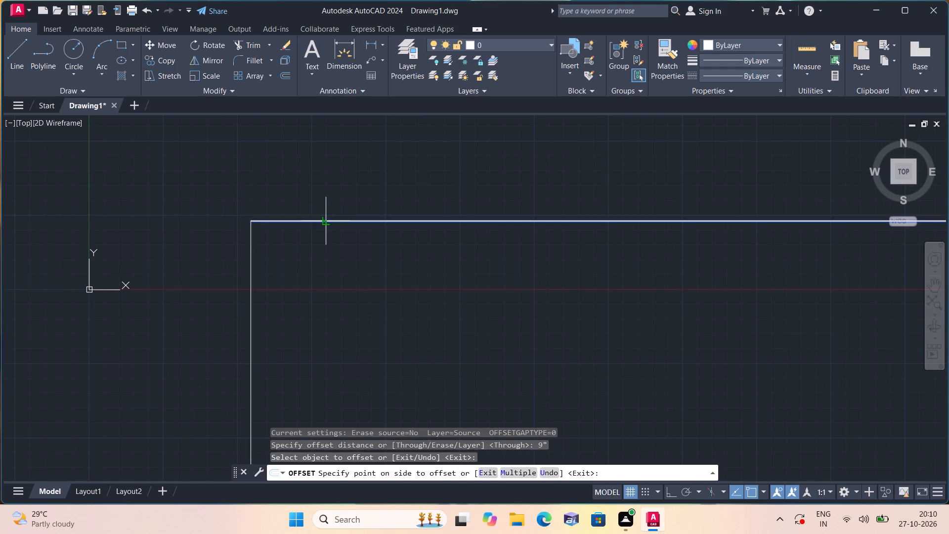
click(349, 305)
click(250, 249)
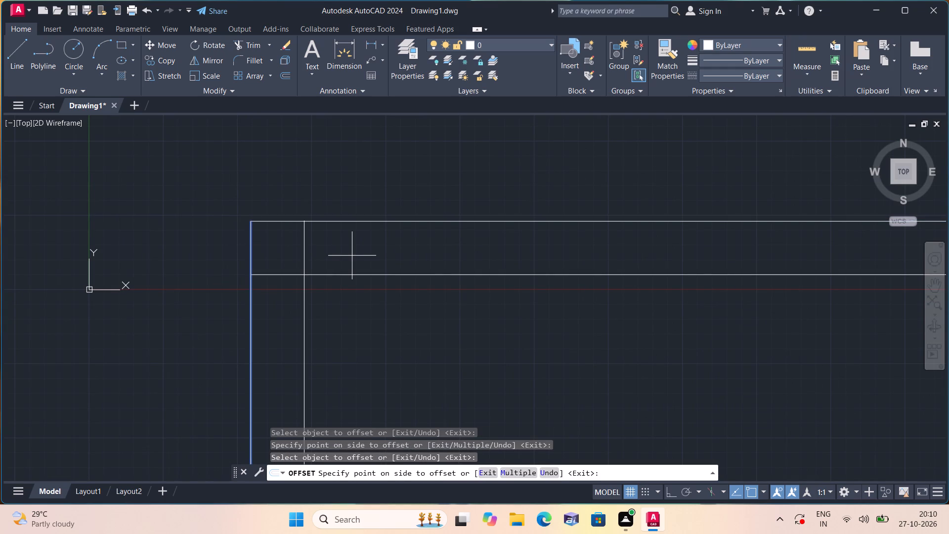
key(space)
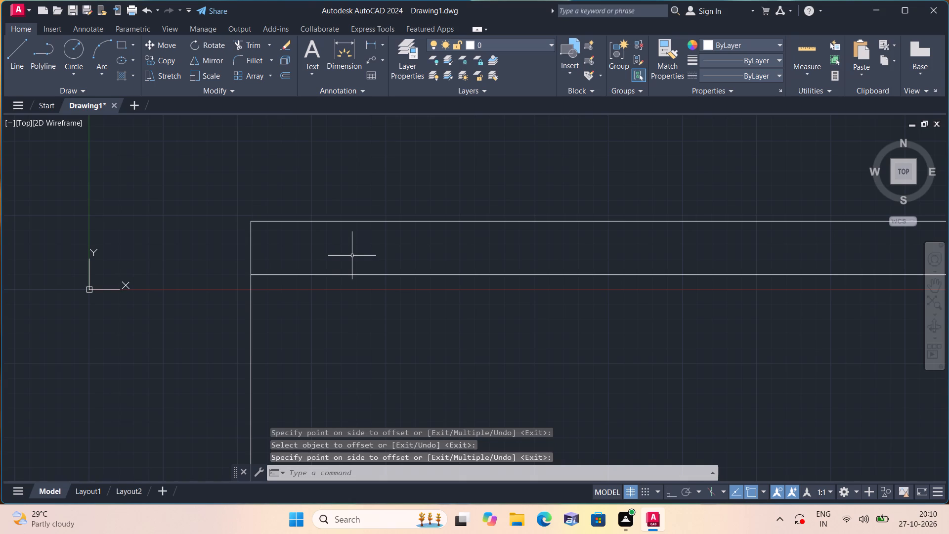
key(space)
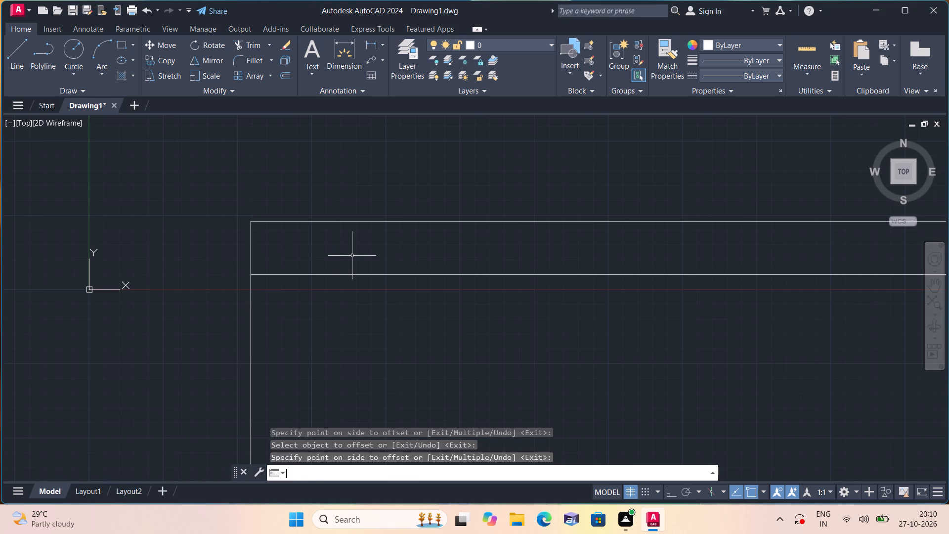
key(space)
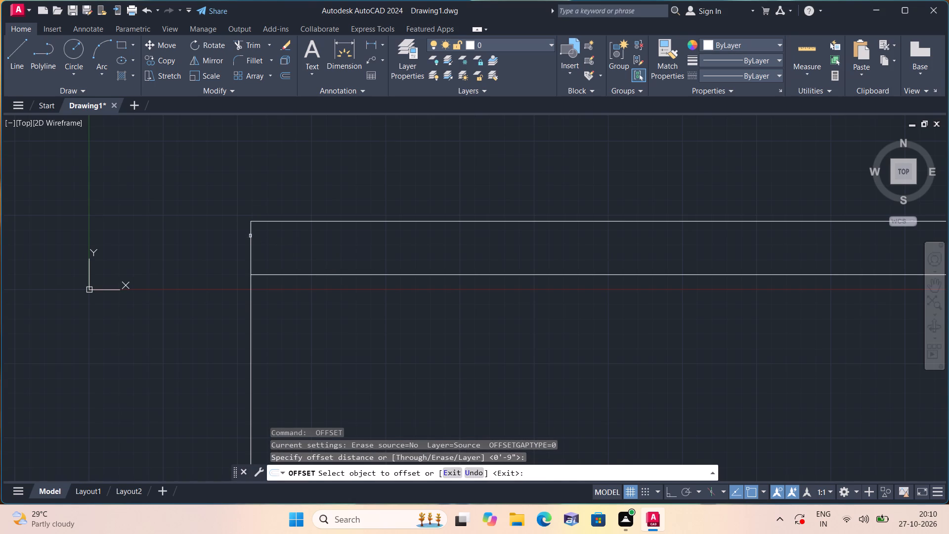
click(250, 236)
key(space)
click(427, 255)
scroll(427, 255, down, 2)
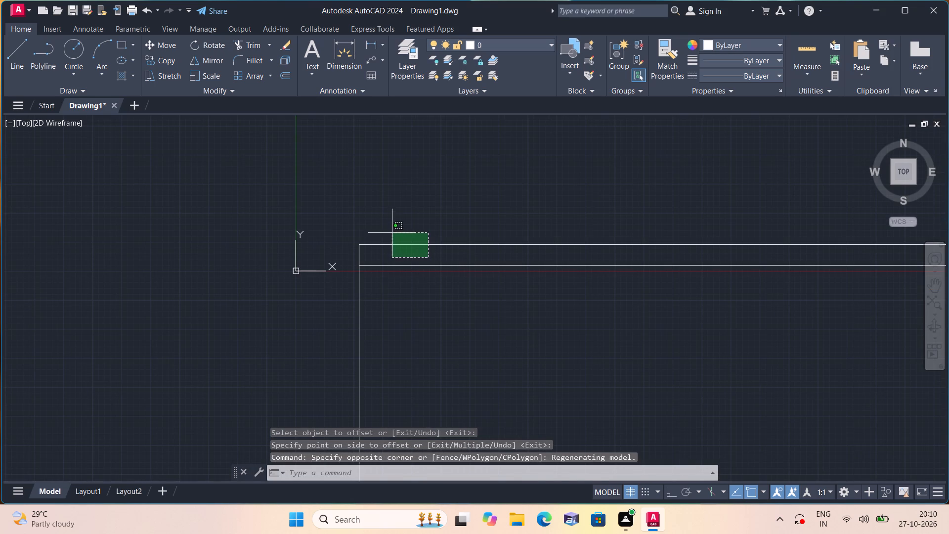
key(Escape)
Offset the vertical line 9" to the right to form the left wall's thickness.
middle_drag(470, 325, 304, 298)
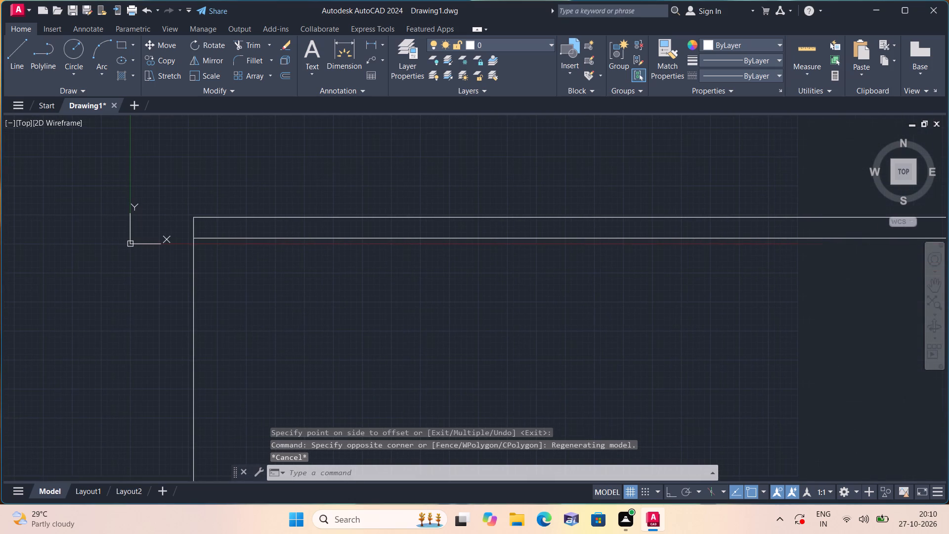
key(space)
key(space)
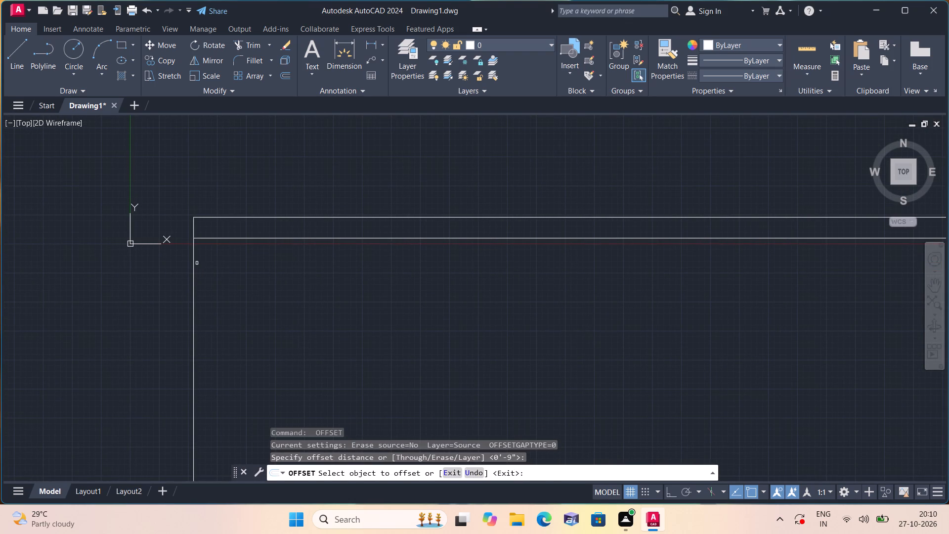
click(193, 264)
click(319, 275)
key(space)
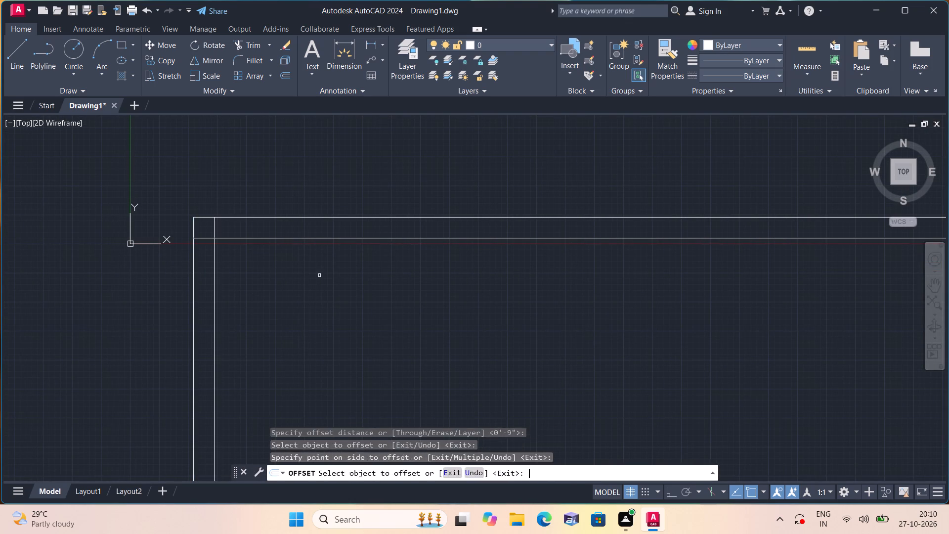
Offset the left wall's inner line 3' to the right.
middle_drag(391, 335, 276, 278)
scroll(276, 278, down, 1)
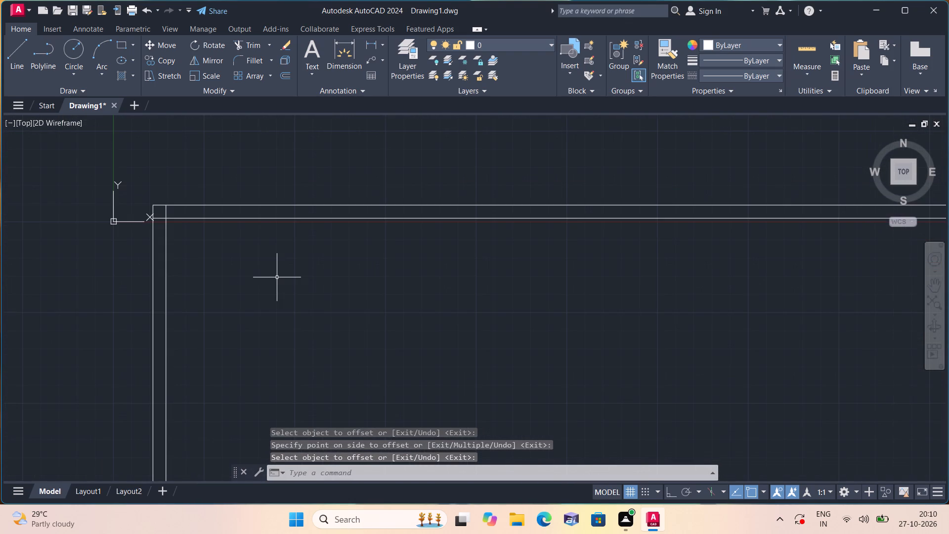
text(offset)
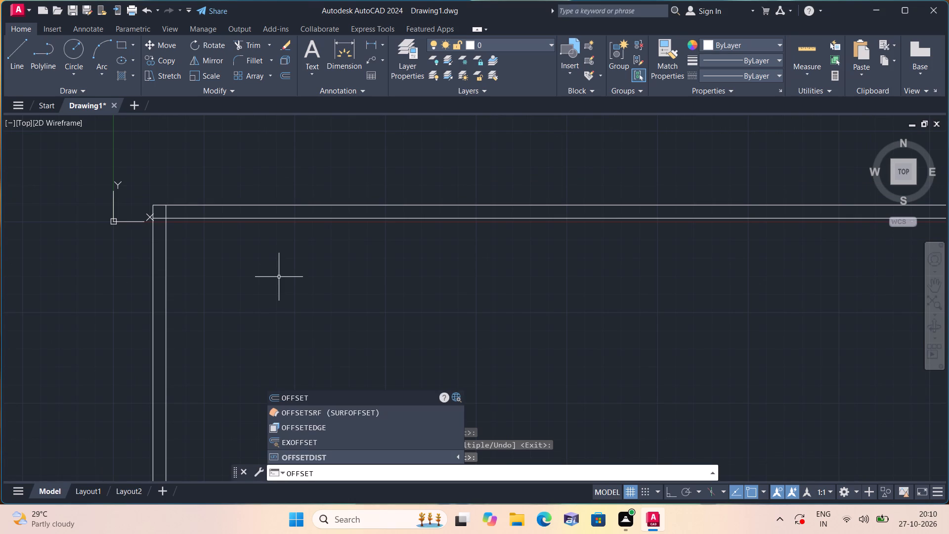
key(space)
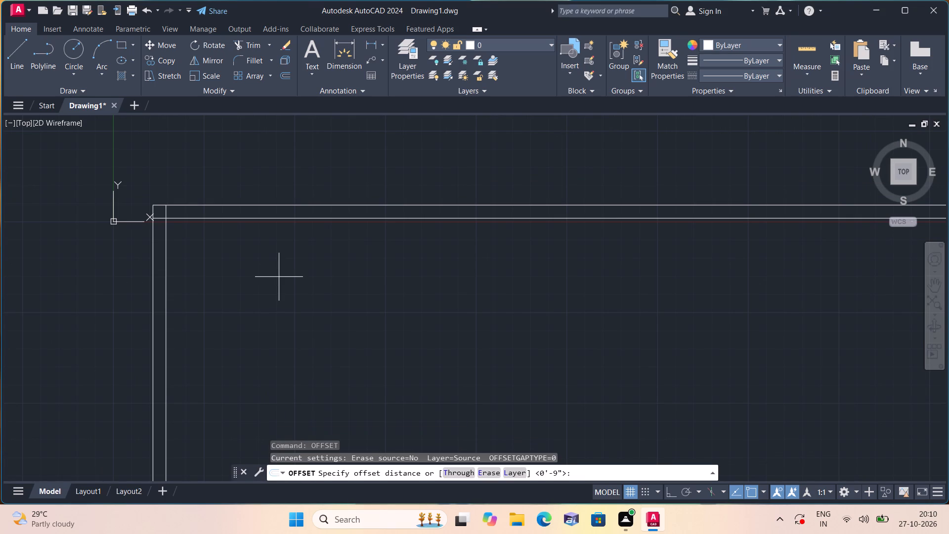
text(3')
key(space)
click(165, 238)
click(326, 260)
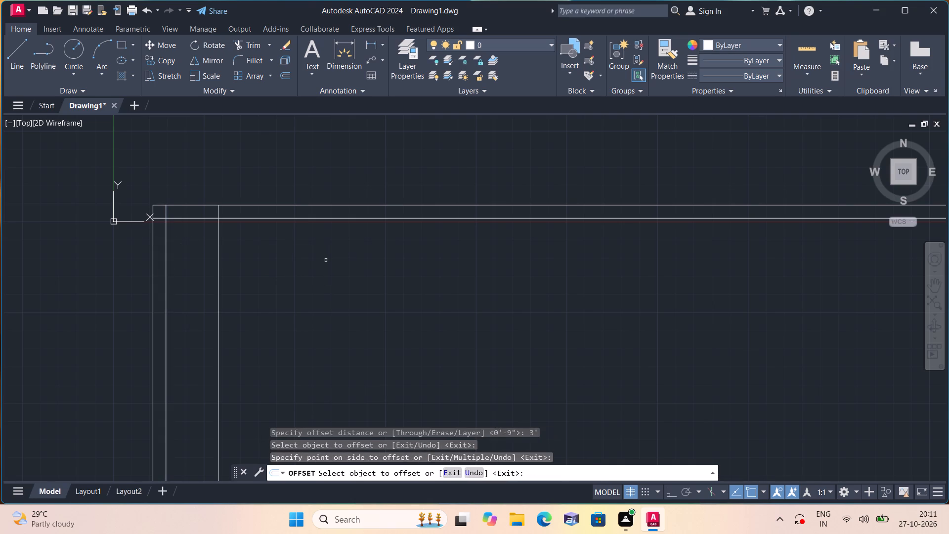
key(space)
Offset the rightmost vertical line 9" to the right to form the next wall's thickness.
key(space)
text(9")
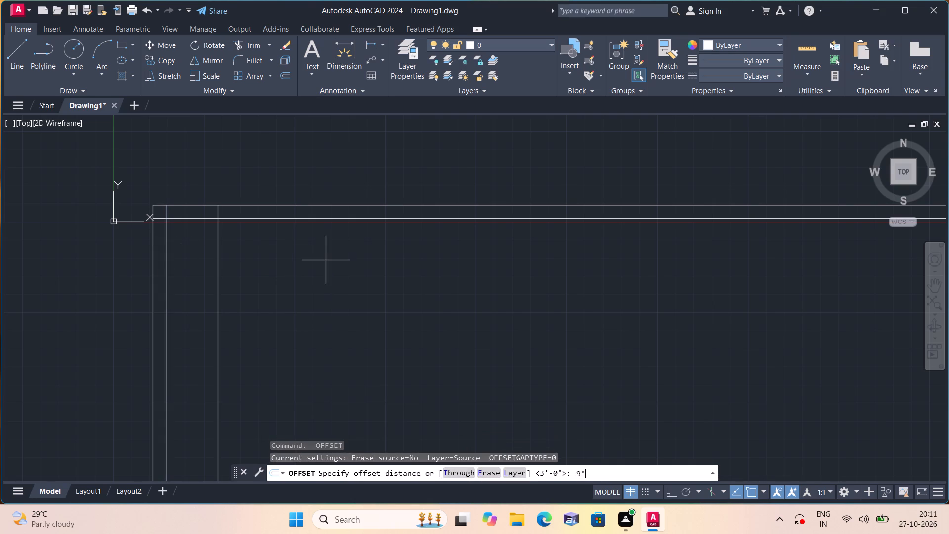
key(space)
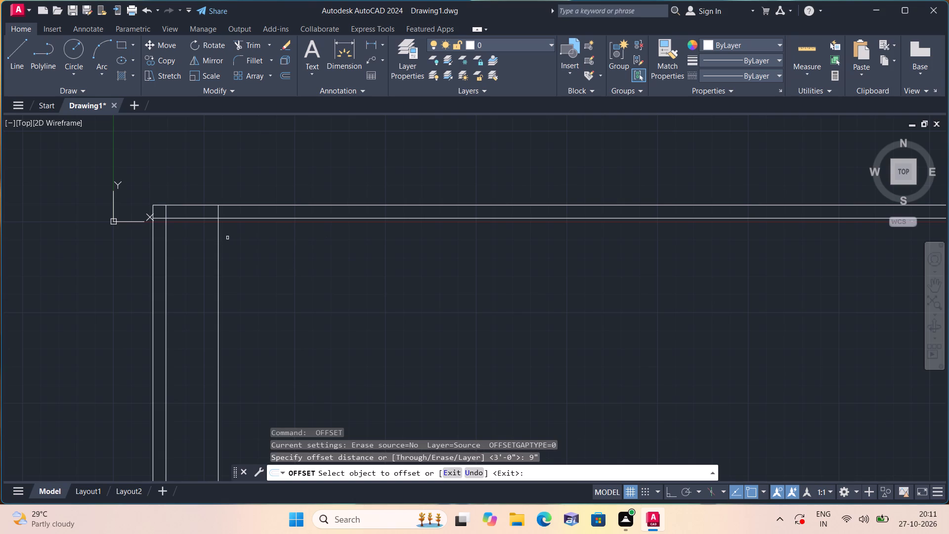
click(218, 233)
click(277, 238)
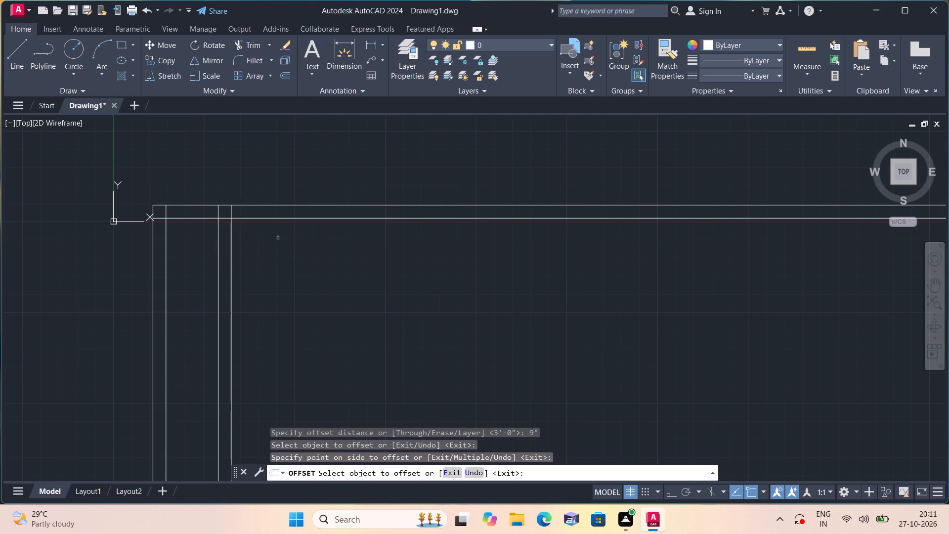
Offset the rightmost vertical line 7'9.5" to the right.
key(space)
key(space)
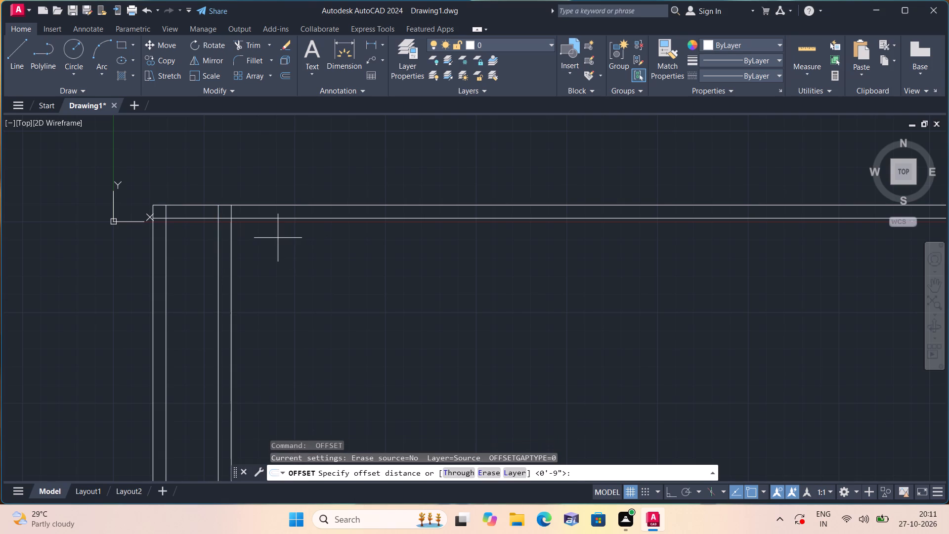
text(7')
text(9.5")
key(space)
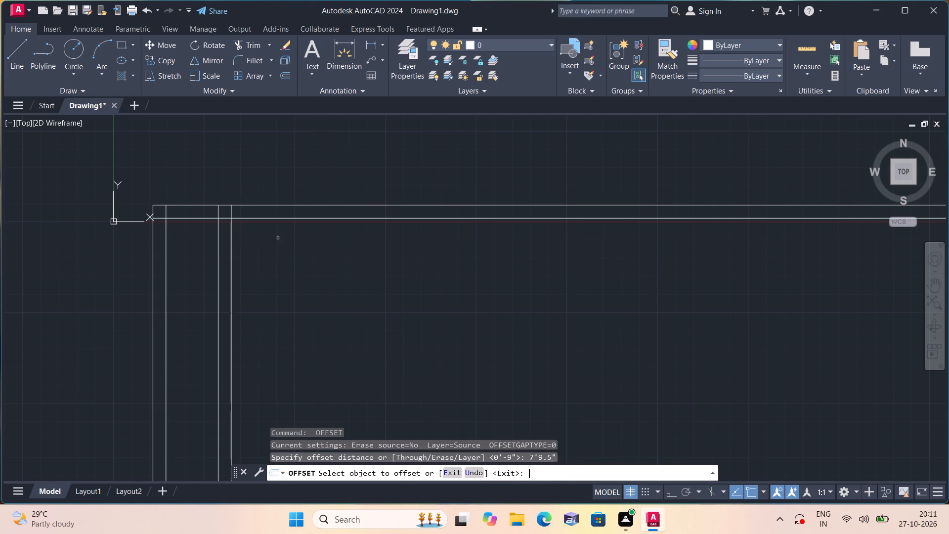
click(231, 244)
click(311, 254)
scroll(312, 221, down, 2)
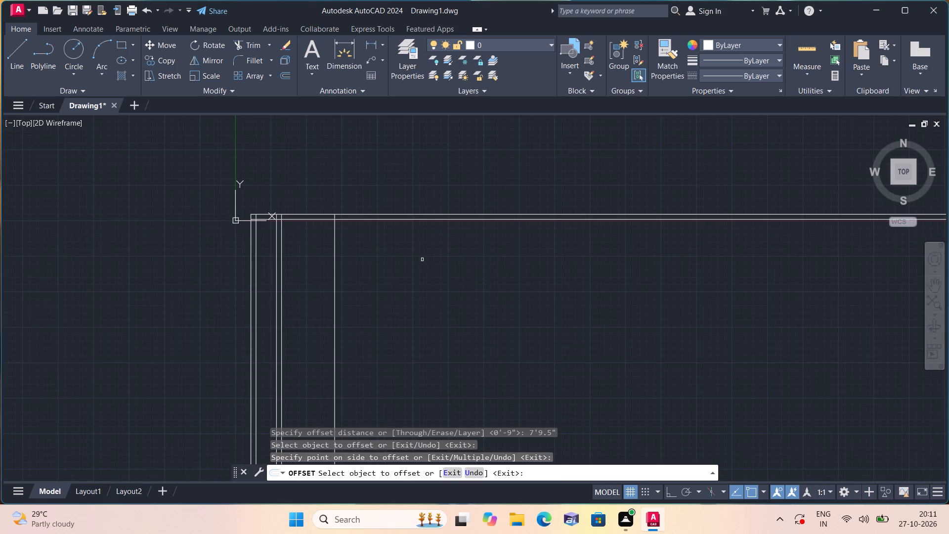
middle_drag(421, 269, 343, 249)
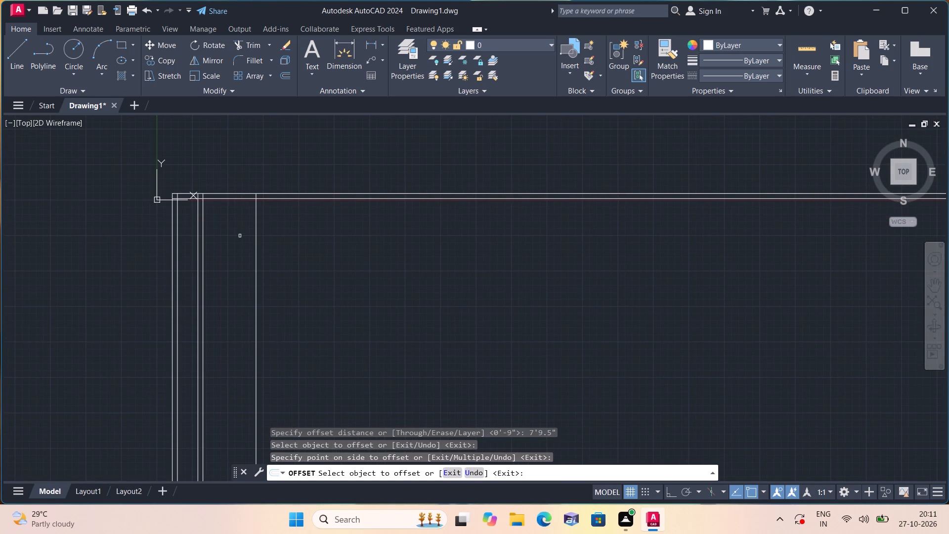
key(space)
Offset the new rightmost vertical line 9" to the right to form the third vertical wall's thickness.
key(space)
text(9")
key(space)
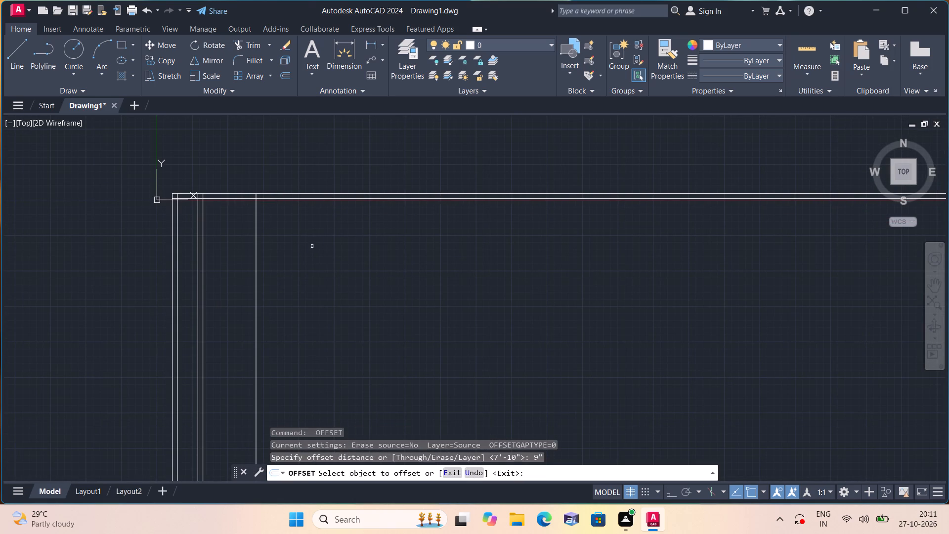
click(255, 216)
click(324, 218)
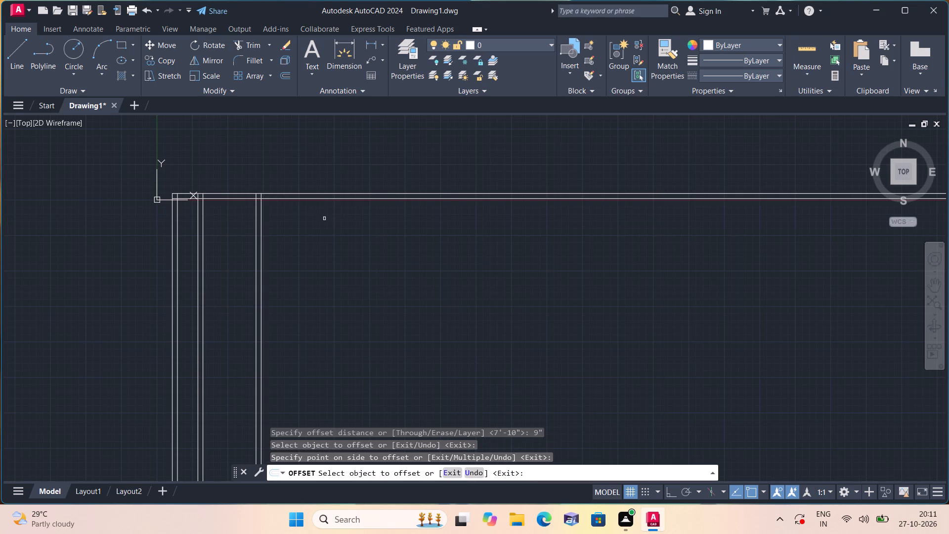
key(space)
Offset the third vertical wall's right line 12' to the right.
key(space)
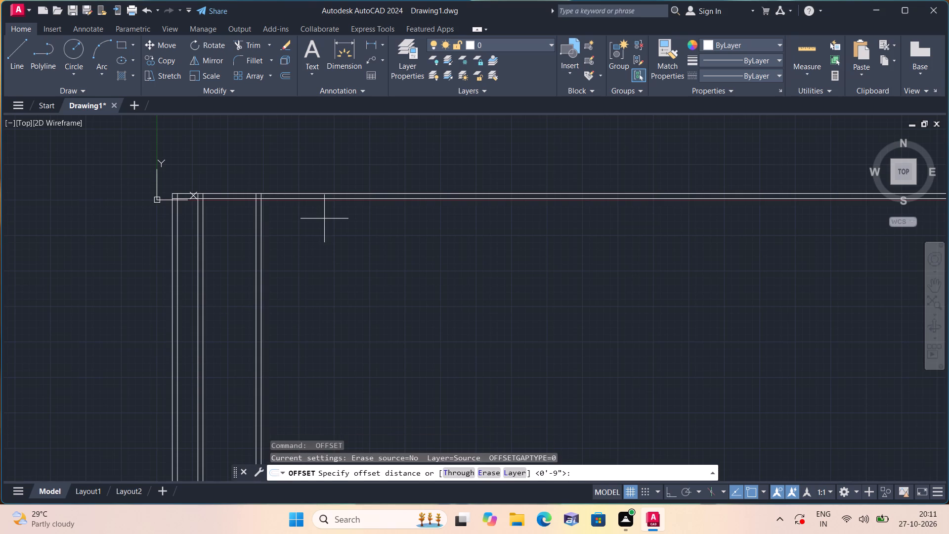
text(12')
key(space)
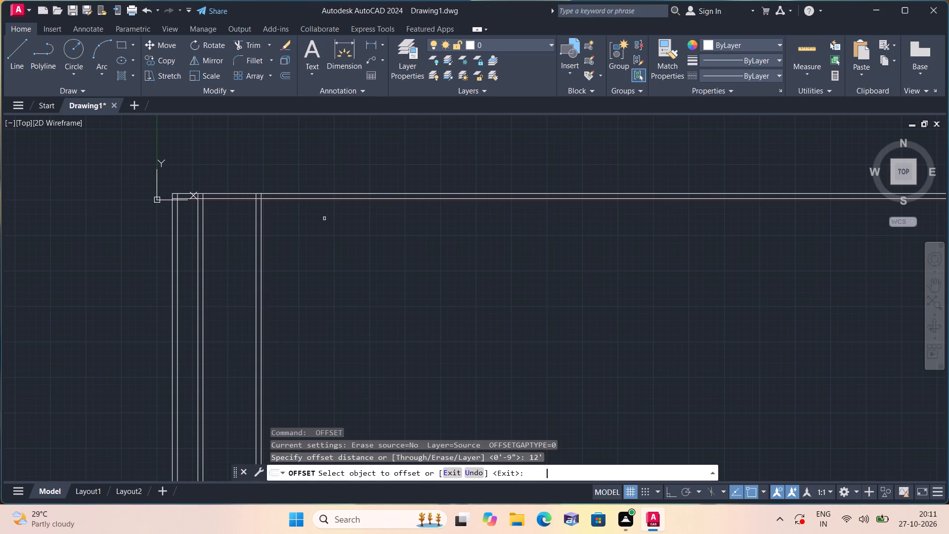
click(259, 220)
click(405, 232)
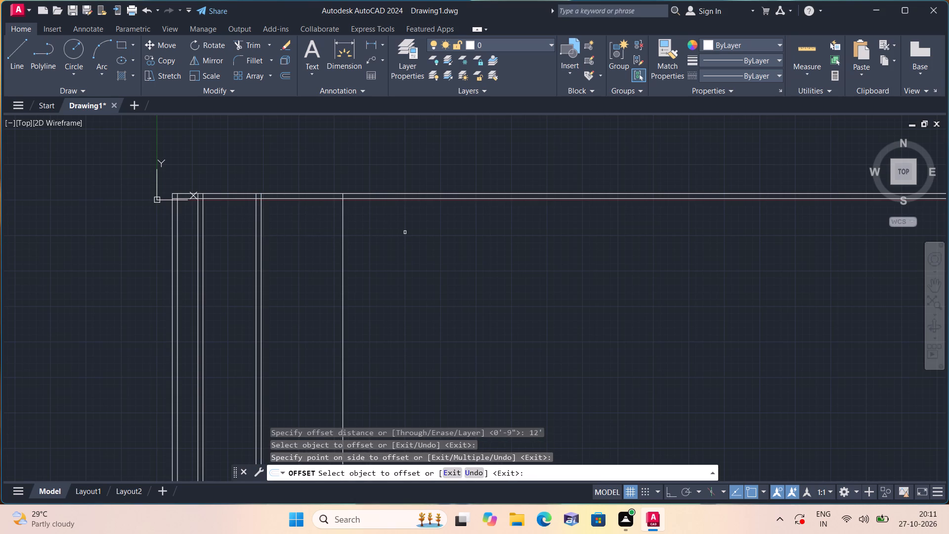
key(space)
Offset the rightmost vertical line 4.5" to the right to form a partition wall's thickness.
key(space)
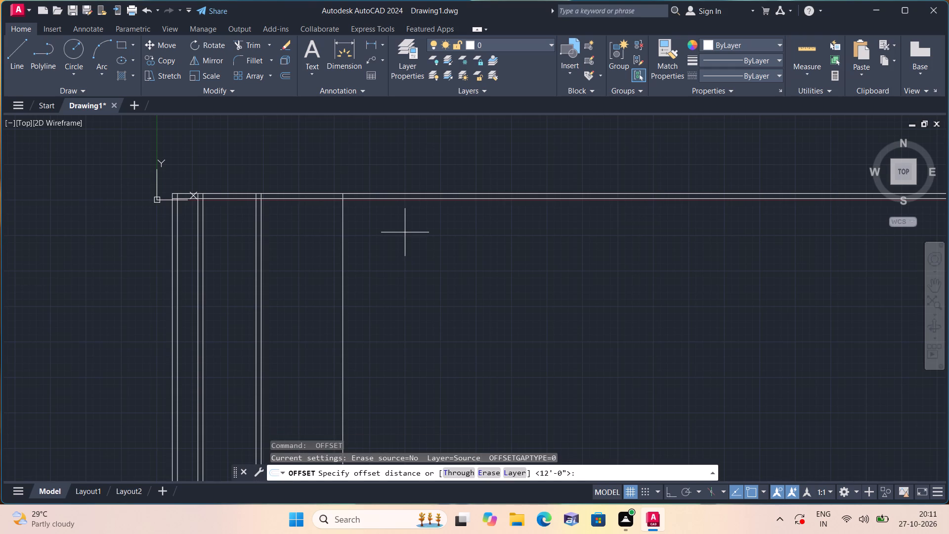
text(4.5")
key(space)
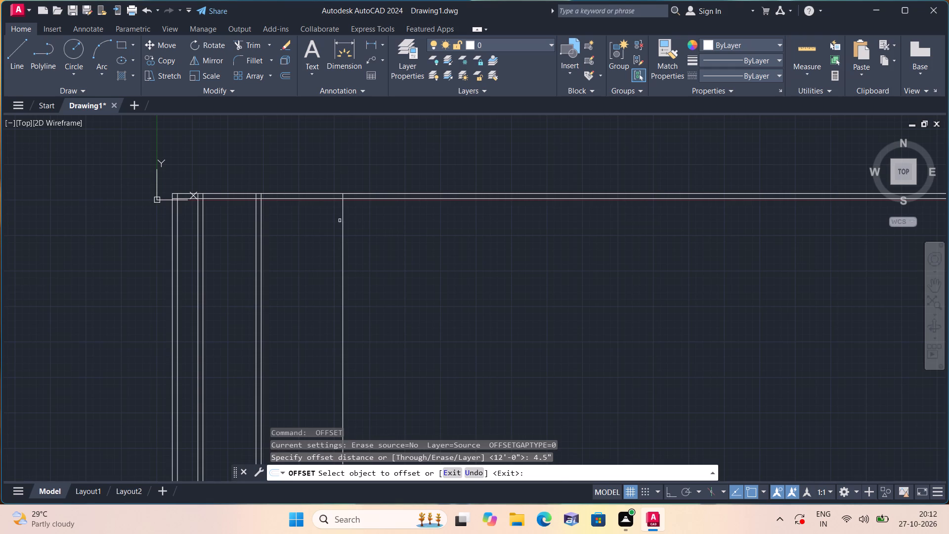
click(342, 222)
click(394, 233)
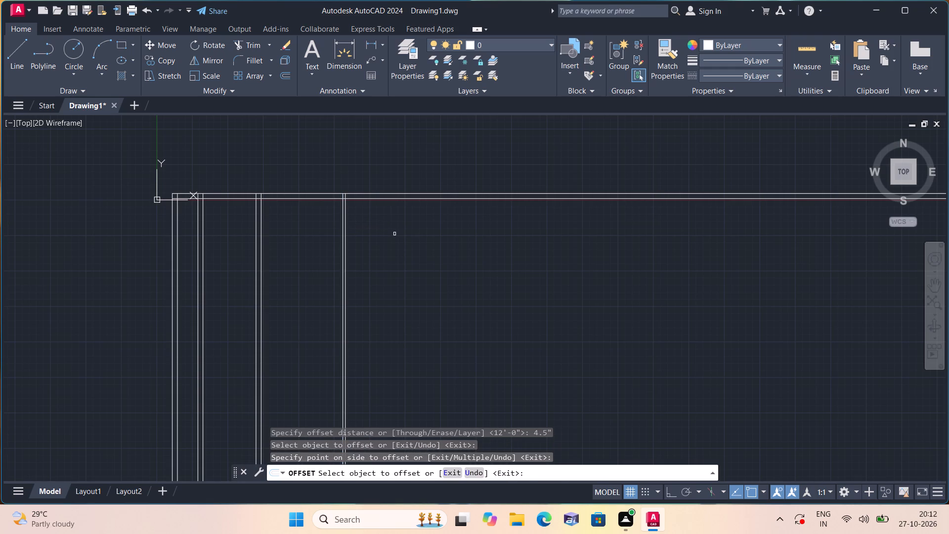
key(space)
Offset the right line of the 4.5" vertical partition 11' to the right.
key(space)
text(11')
key(space)
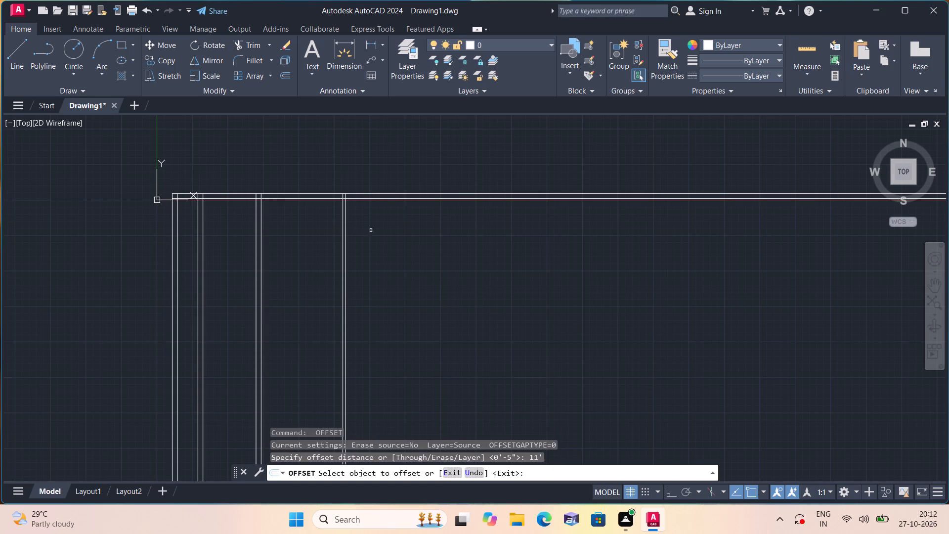
scroll(345, 237, up, 2)
drag(346, 235, 351, 234)
click(344, 217)
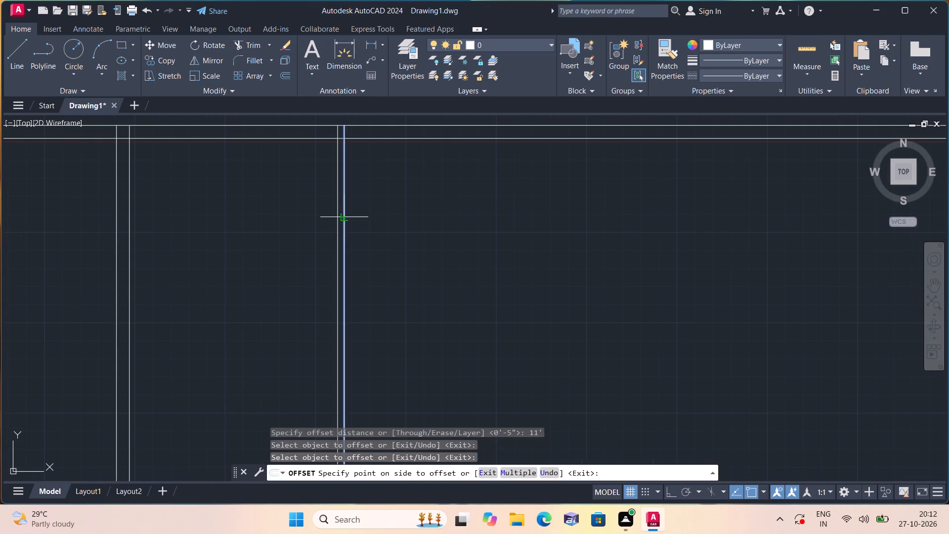
click(455, 209)
scroll(455, 209, down, 3)
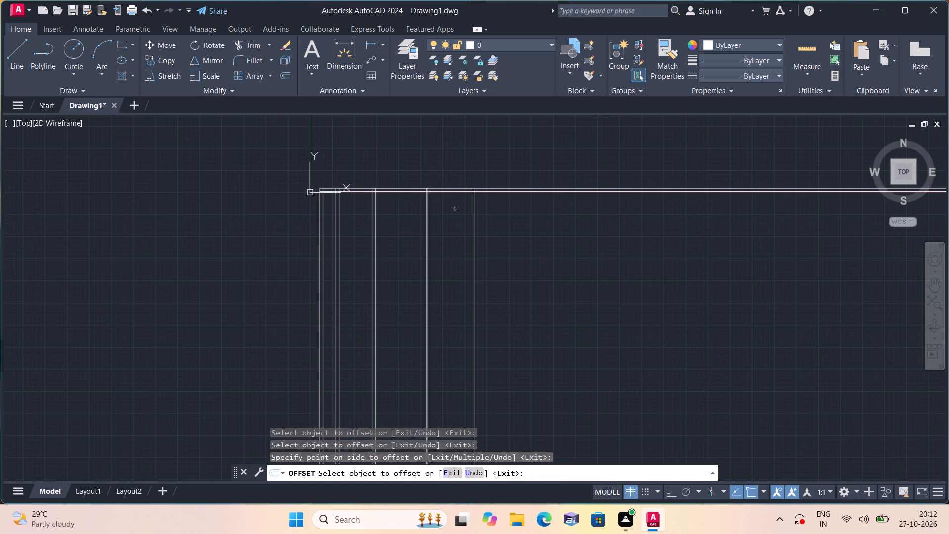
key(space)
Offset the rightmost vertical line 9" to the right to form the right outer wall's thickness.
key(space)
key(9)
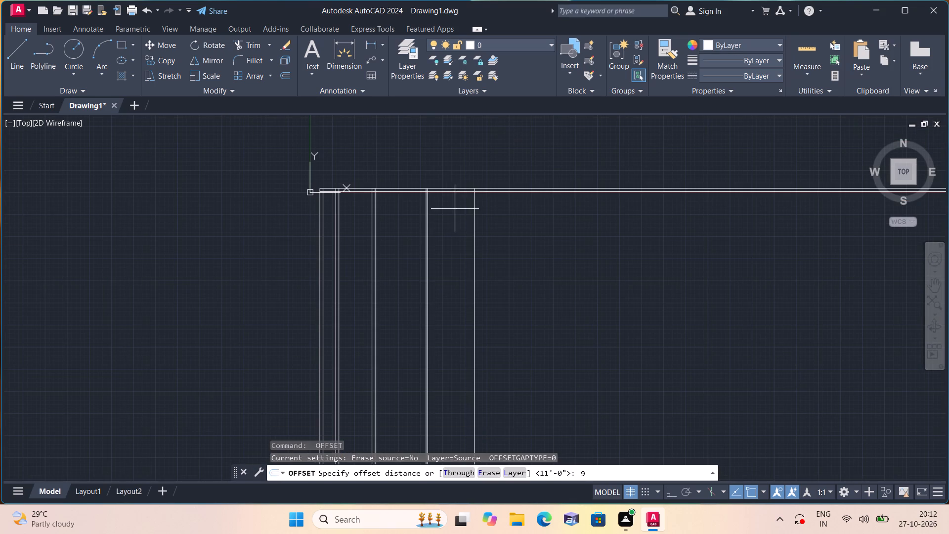
text(")
key(space)
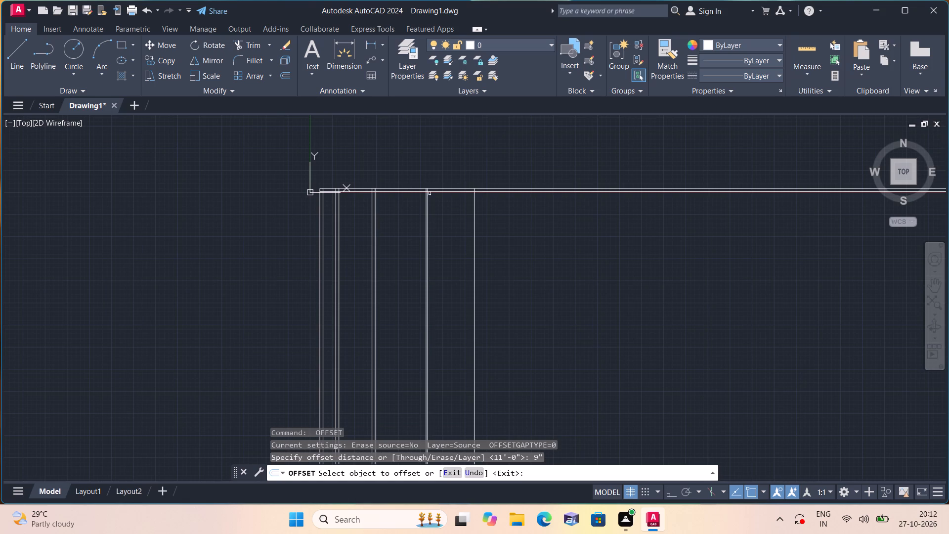
click(475, 202)
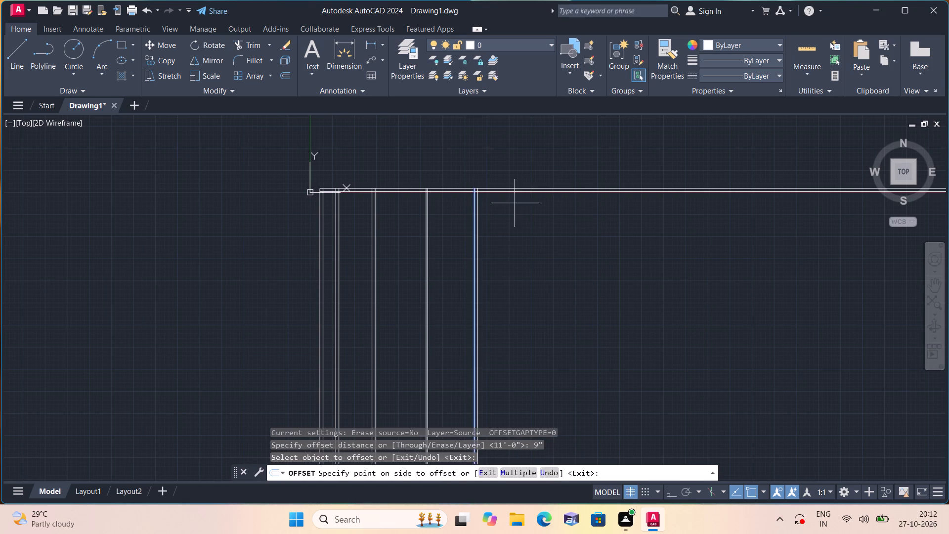
click(516, 204)
key(space)
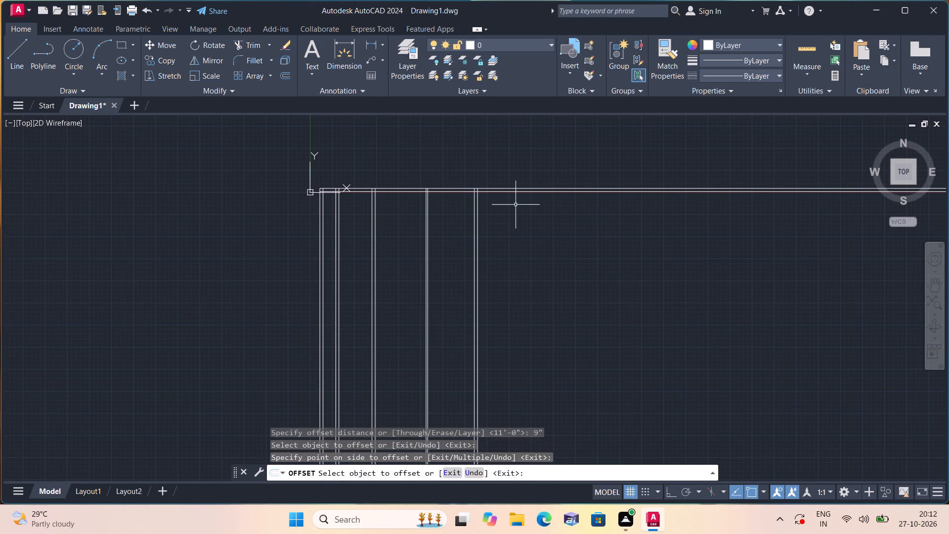
Trim both top wall lines where they extend beyond the right outer wall.
text(trim)
key(space)
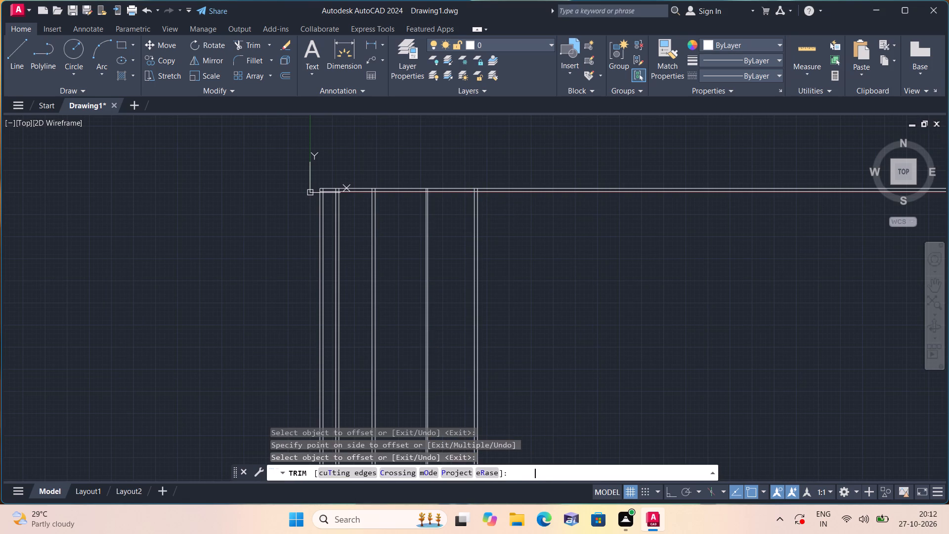
drag(523, 167, 603, 285)
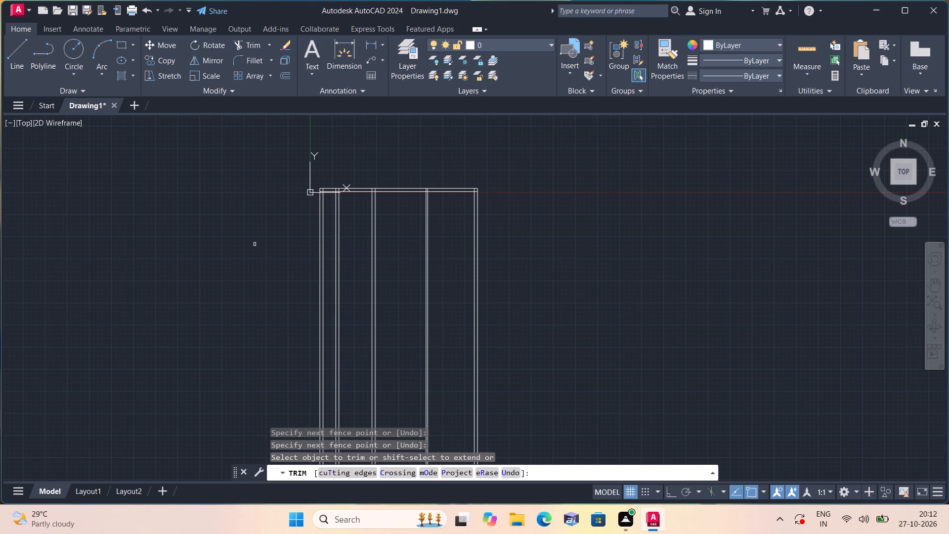
key(space)
Offset the top wall's inner line 9'6" downward.
text(off)
key(space)
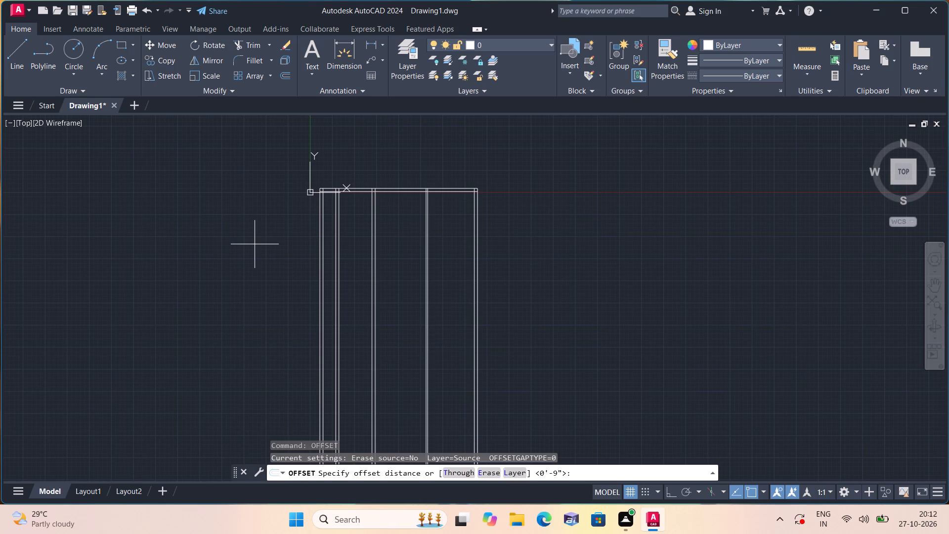
key(9)
key(apostrophe)
key(6)
key(shift+quotedbl)
key(space)
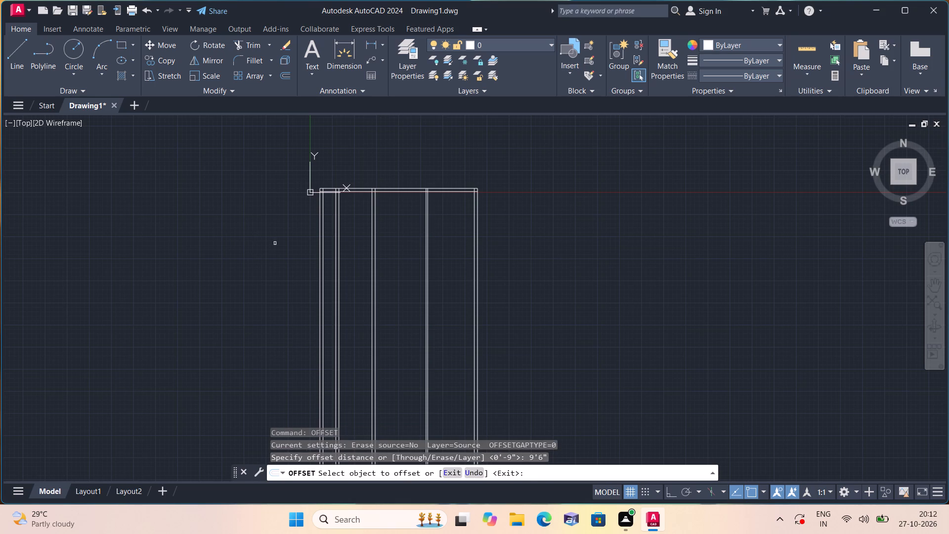
scroll(361, 209, up, 2)
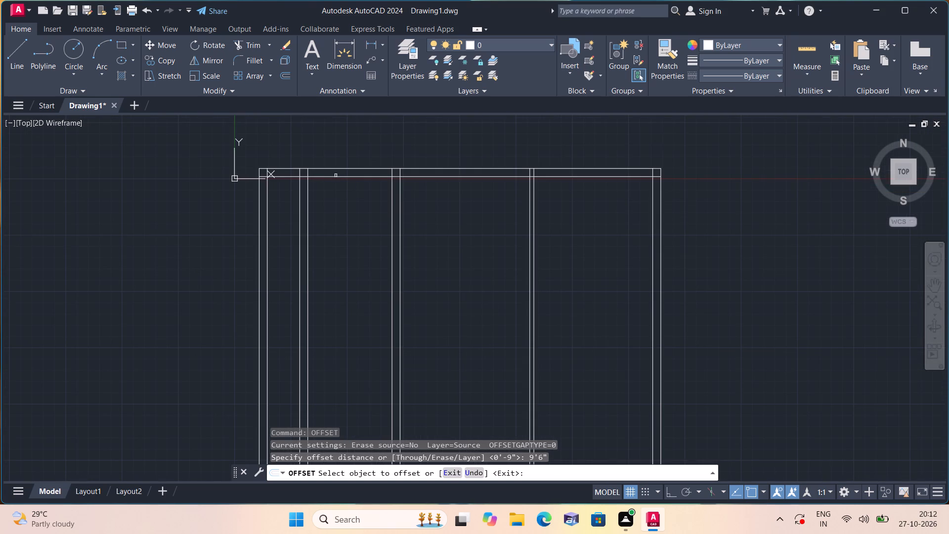
click(338, 177)
click(350, 294)
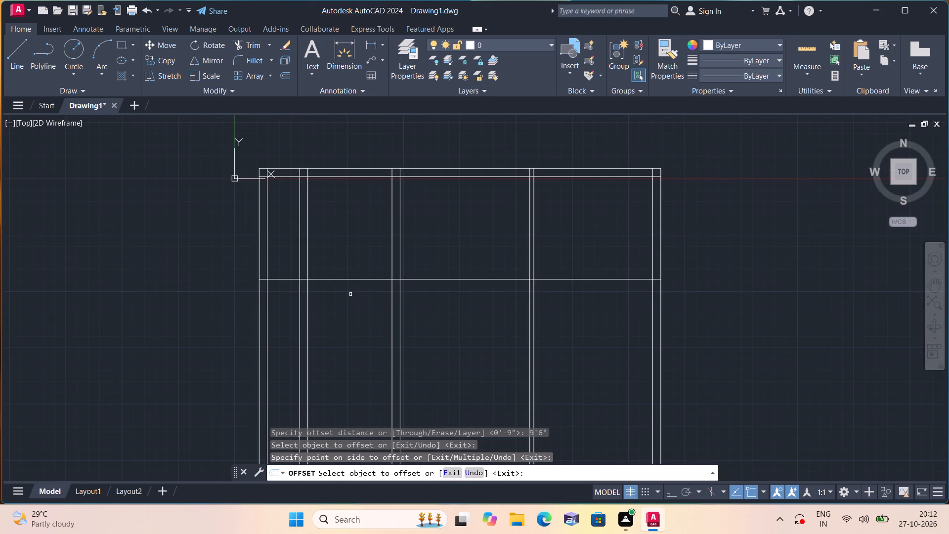
key(space)
Offset the new horizontal line 4.5" downward to form a horizontal partition's thickness.
key(space)
text(4.5)
text(")
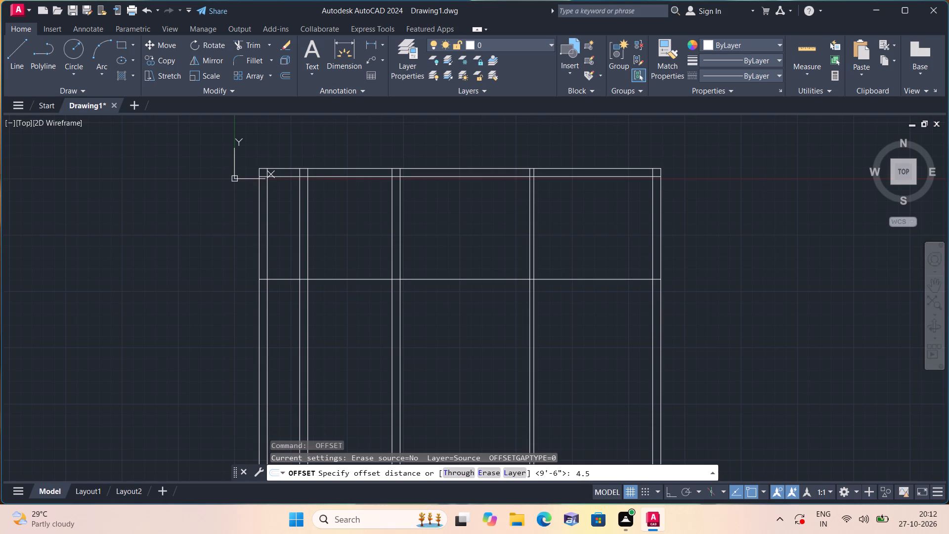
key(space)
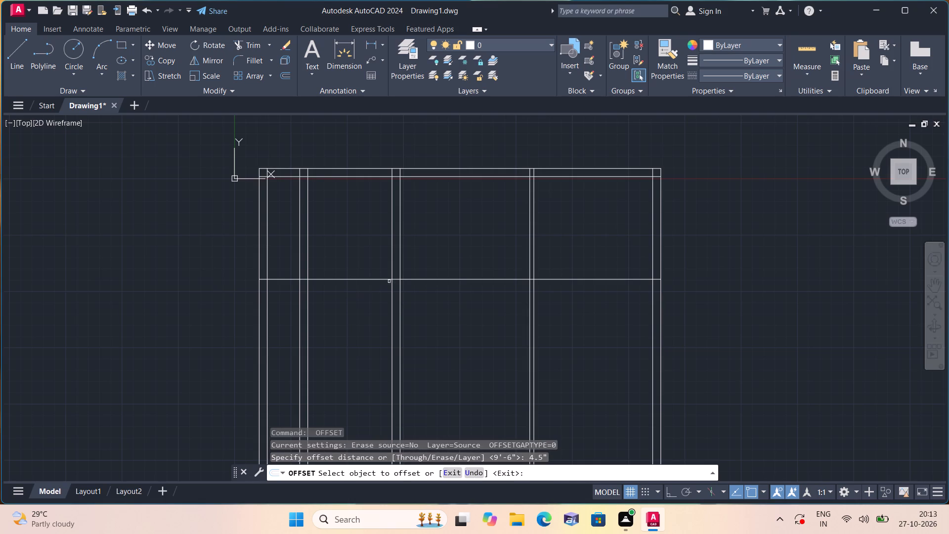
click(367, 280)
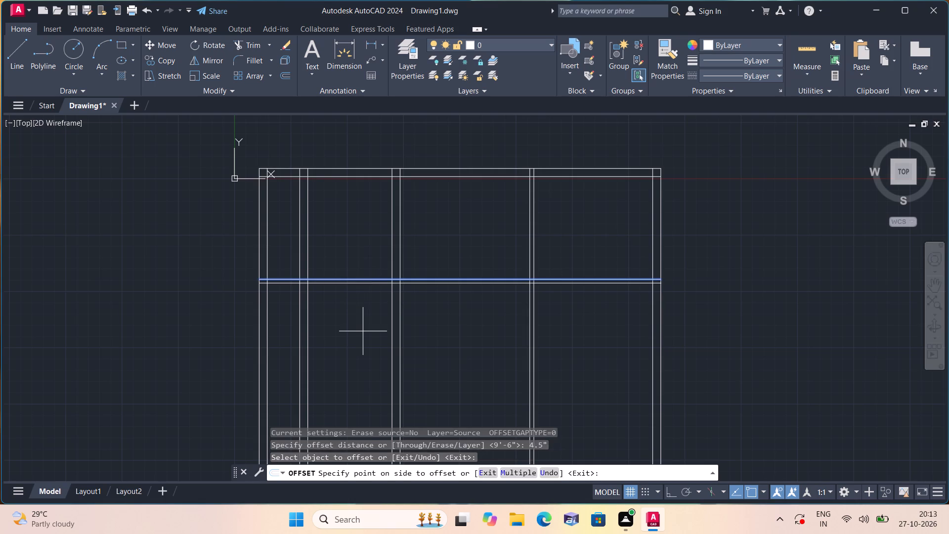
click(363, 331)
key(space)
Trim both lines of the first interior vertical wall below the horizontal 4.5" partition.
text(trim)
key(space)
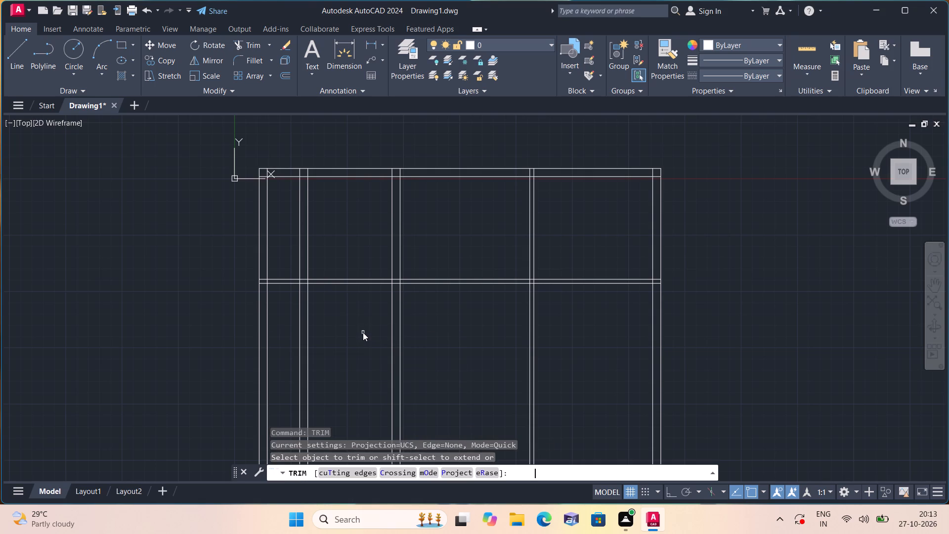
drag(287, 297, 290, 300)
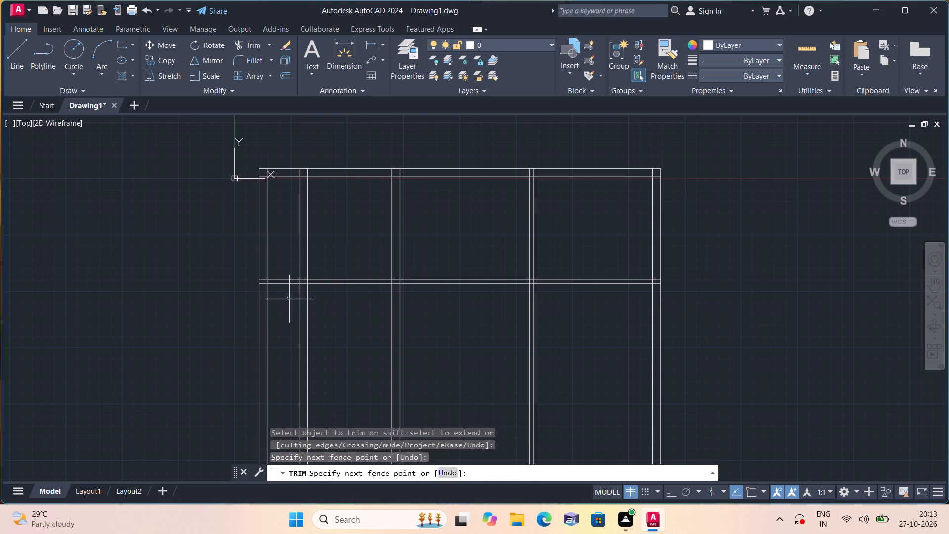
drag(290, 300, 336, 312)
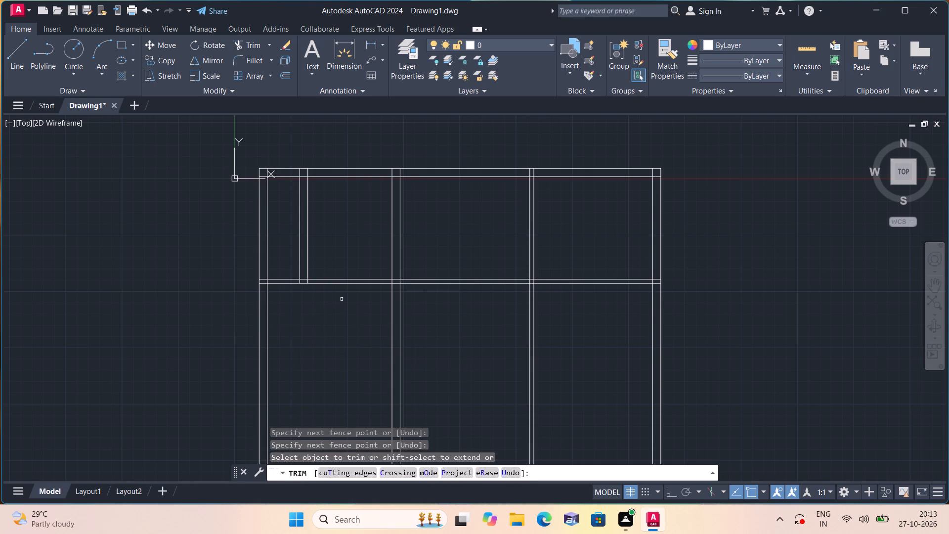
Trim both horizontal partition lines from the second interior vertical wall through to the right outer wall, including the short leftover pieces.
middle_drag(348, 308, 342, 317)
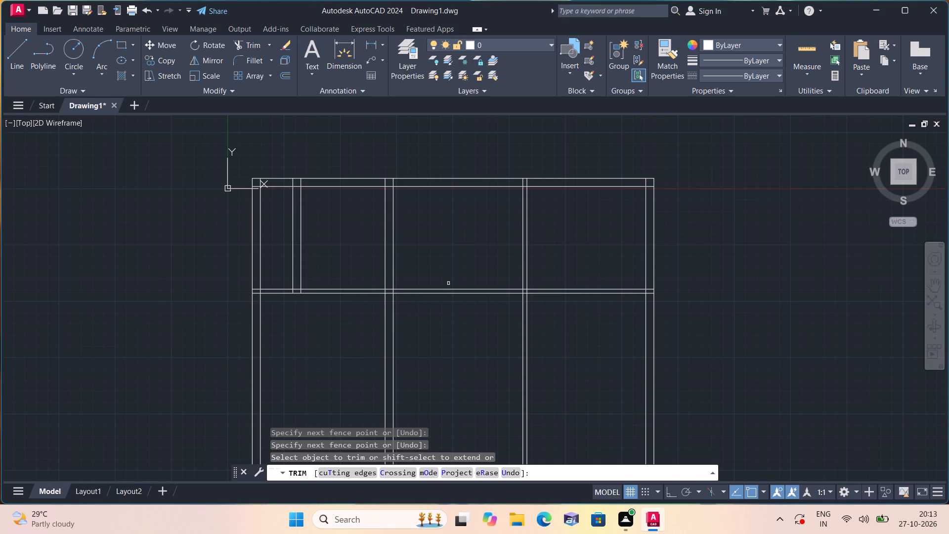
drag(449, 279, 449, 329)
drag(552, 267, 586, 348)
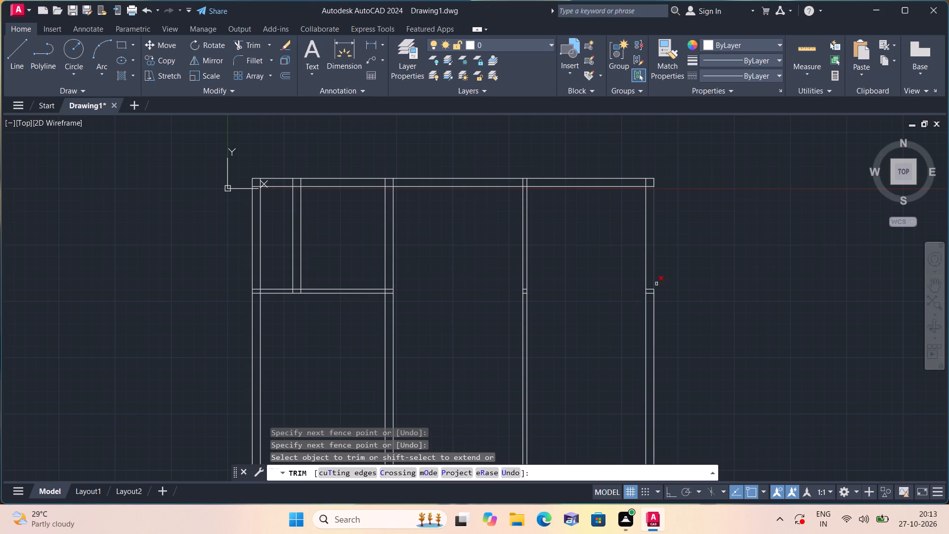
scroll(660, 278, up, 2)
scroll(619, 301, up, 1)
drag(638, 302, 641, 342)
scroll(632, 302, down, 3)
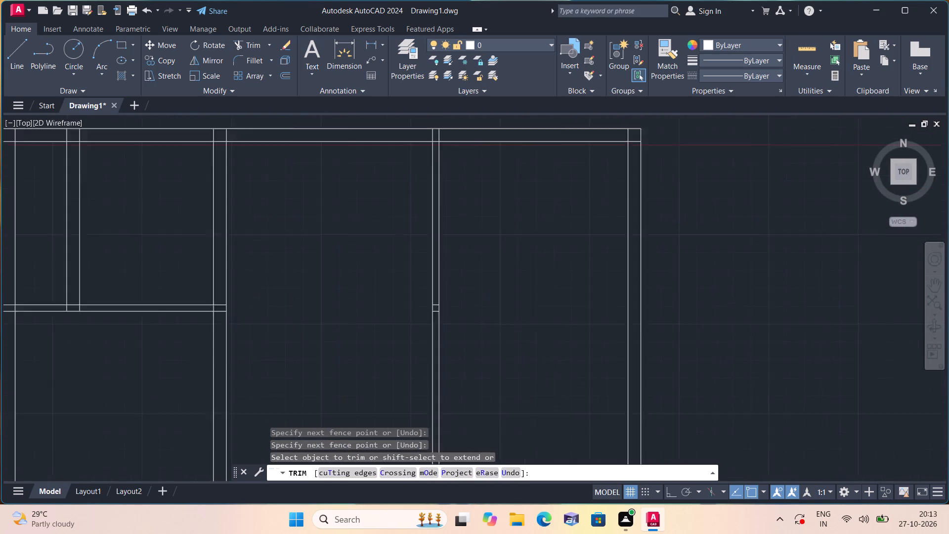
scroll(498, 302, up, 4)
drag(563, 306, 562, 316)
click(564, 352)
scroll(519, 282, down, 3)
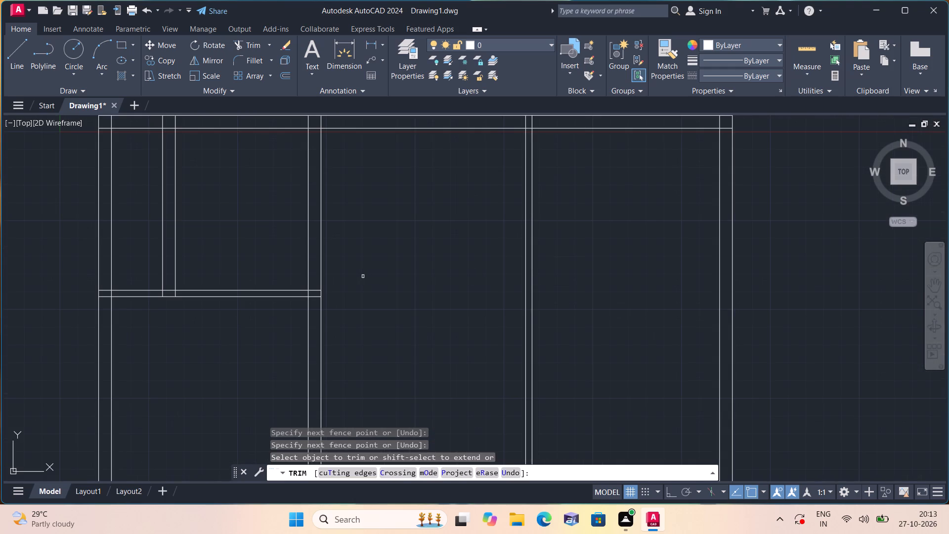
scroll(363, 277, down, 1)
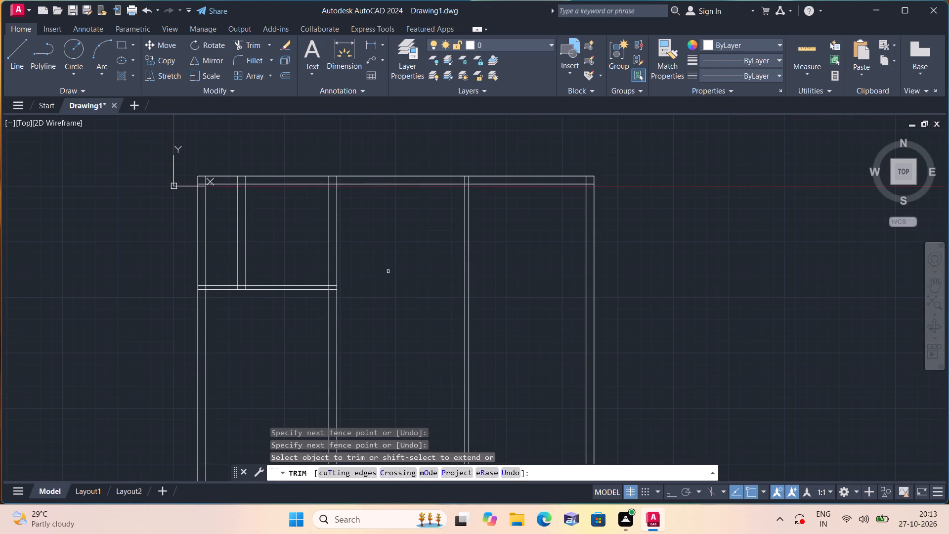
key(space)
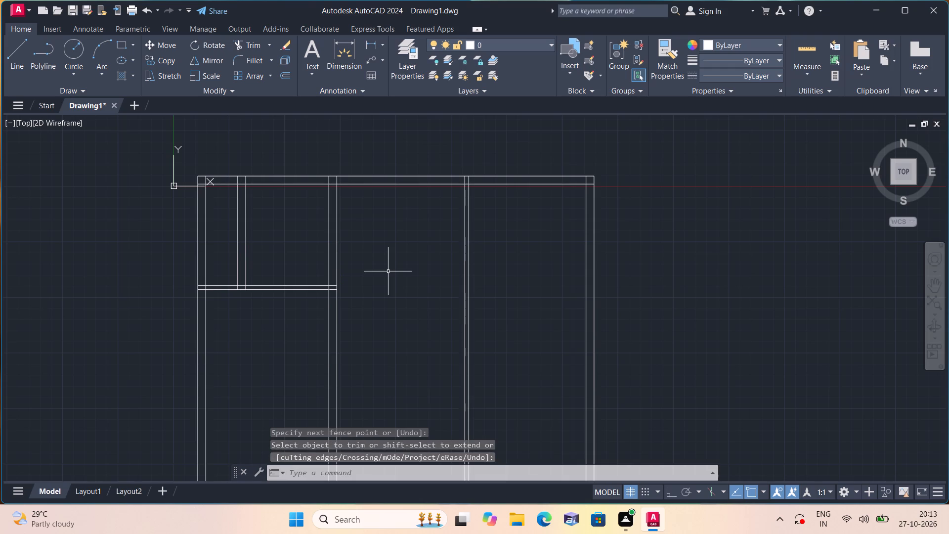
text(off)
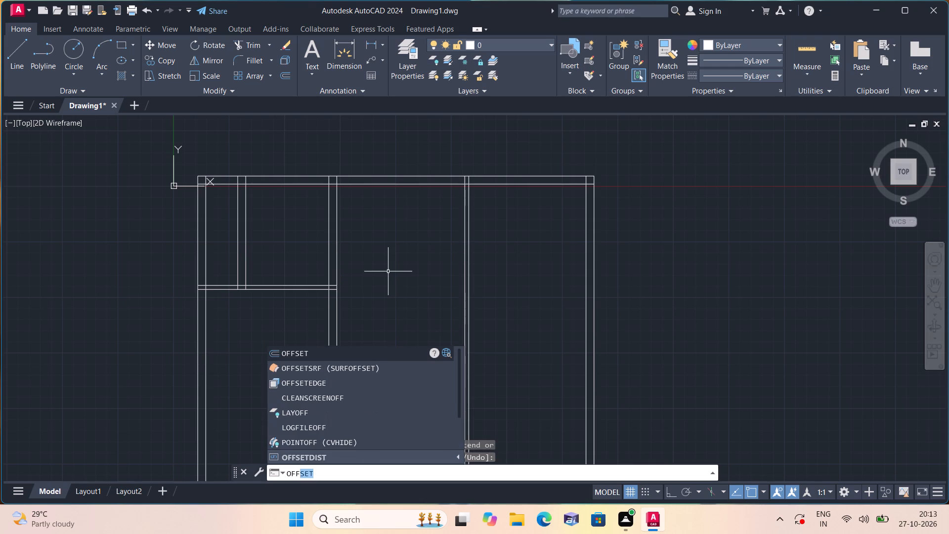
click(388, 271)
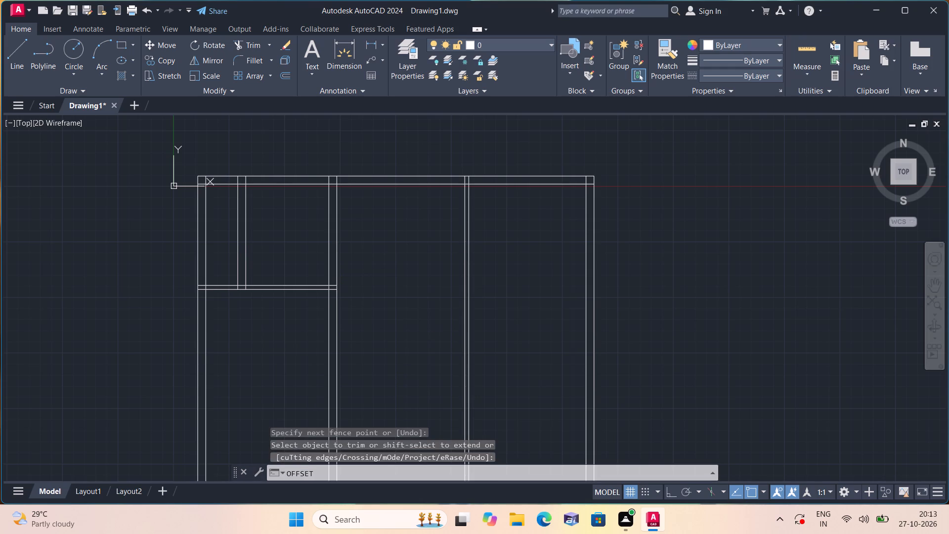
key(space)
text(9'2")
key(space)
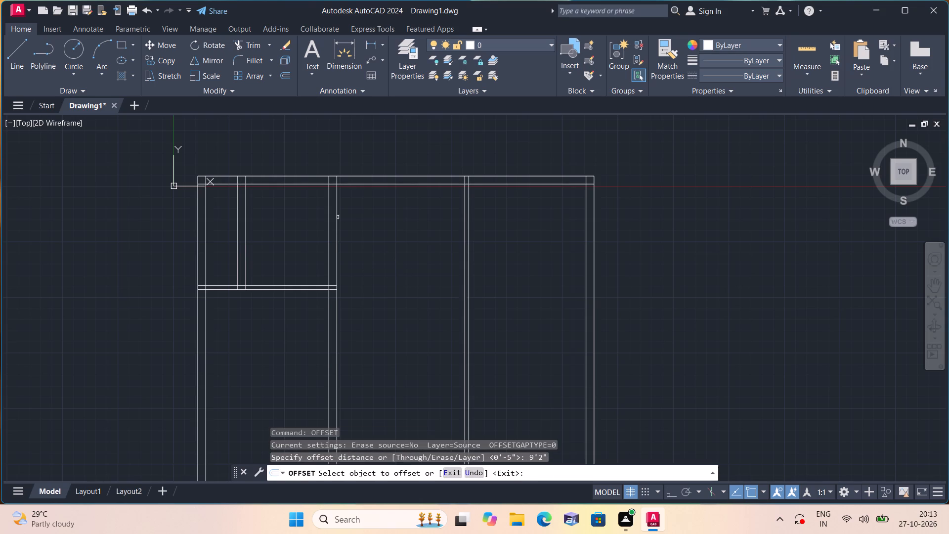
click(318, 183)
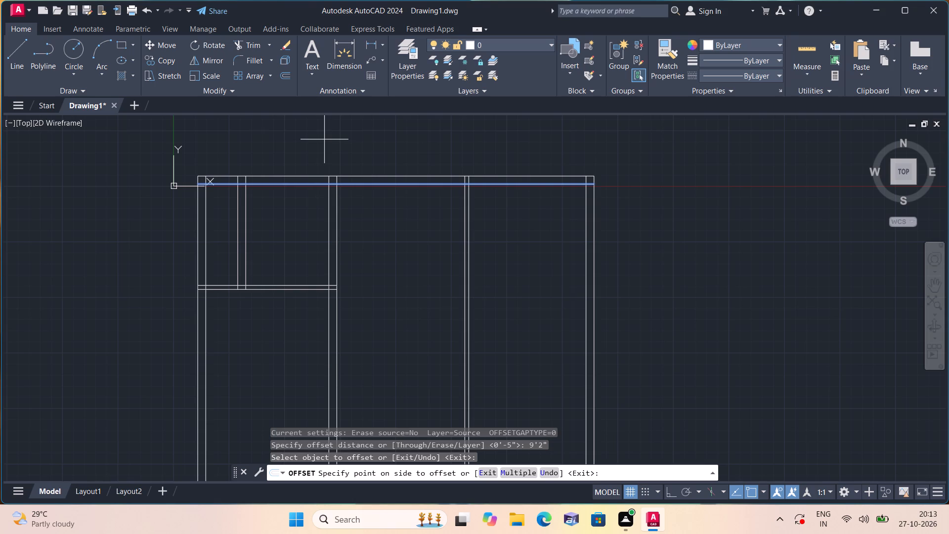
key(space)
Offset the top wall's inner line 4' downward.
key(space)
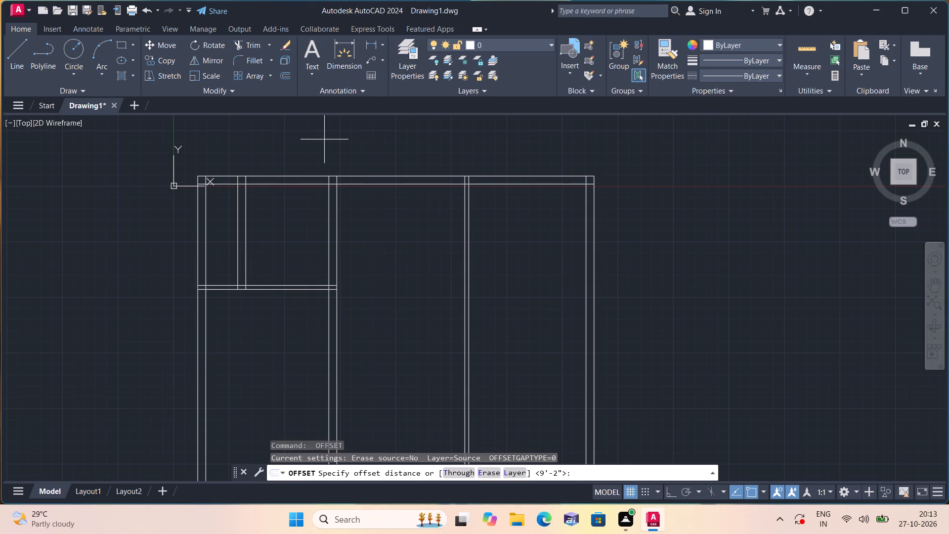
text(4')
key(space)
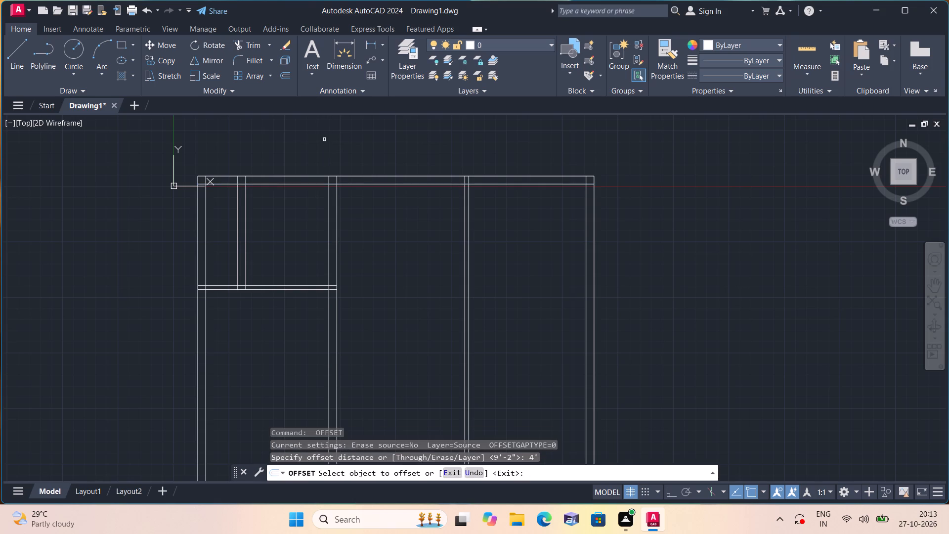
click(403, 185)
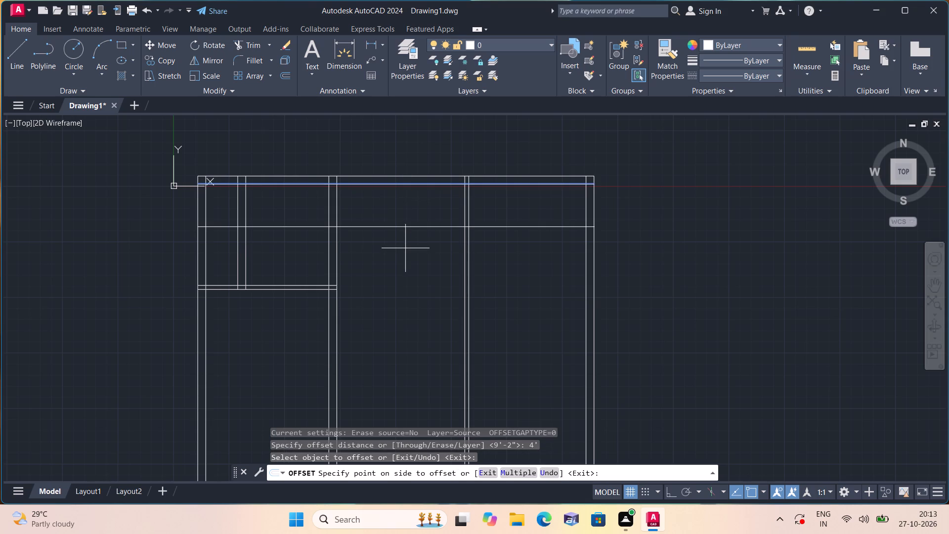
click(405, 248)
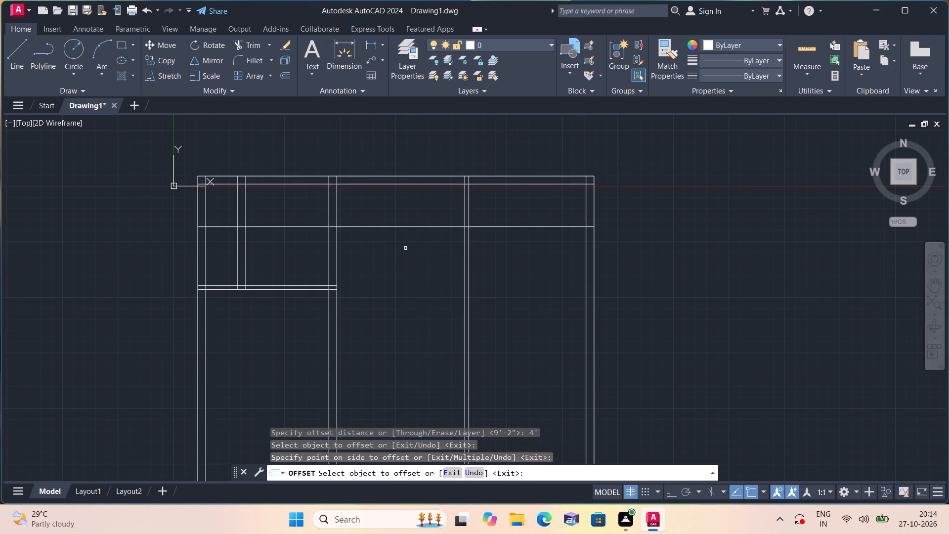
key(space)
Offset the new horizontal line 9" downward to form a horizontal wall's thickness.
key(space)
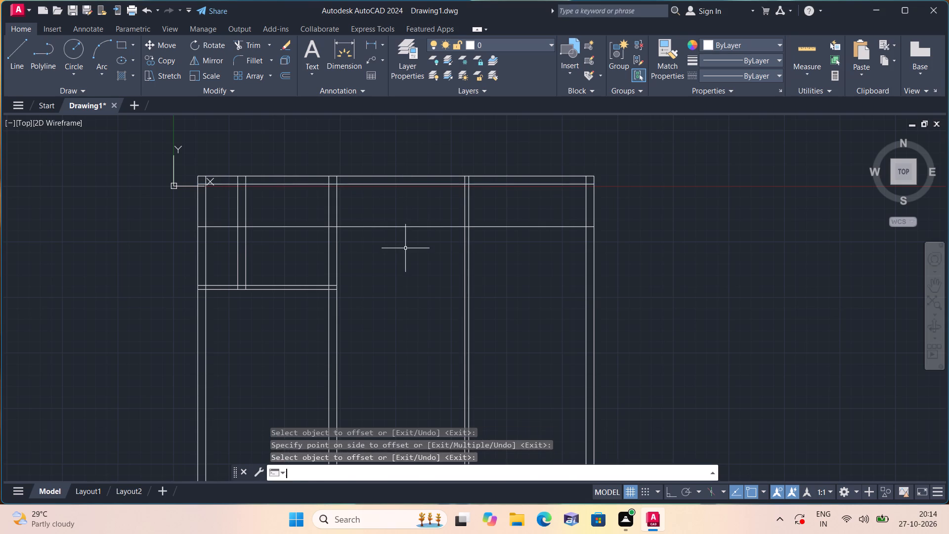
text(9")
key(space)
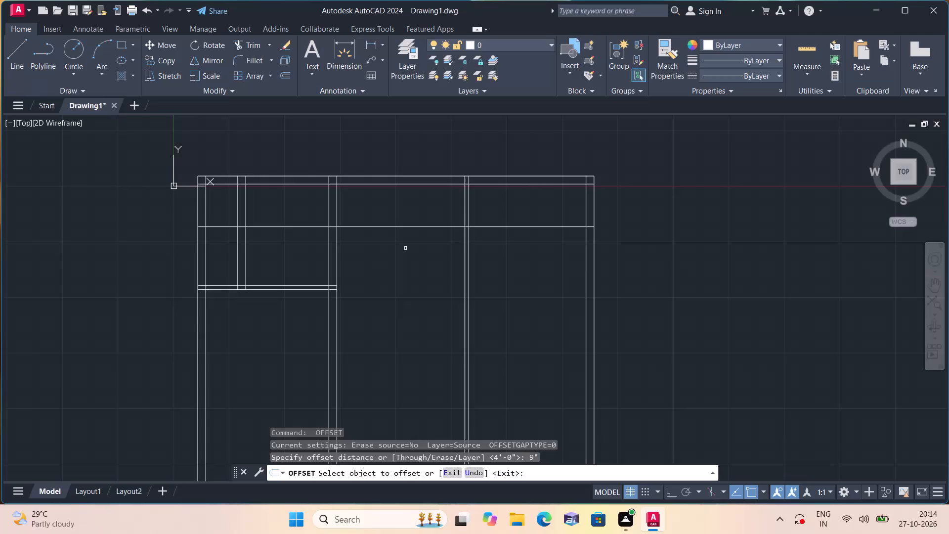
click(430, 227)
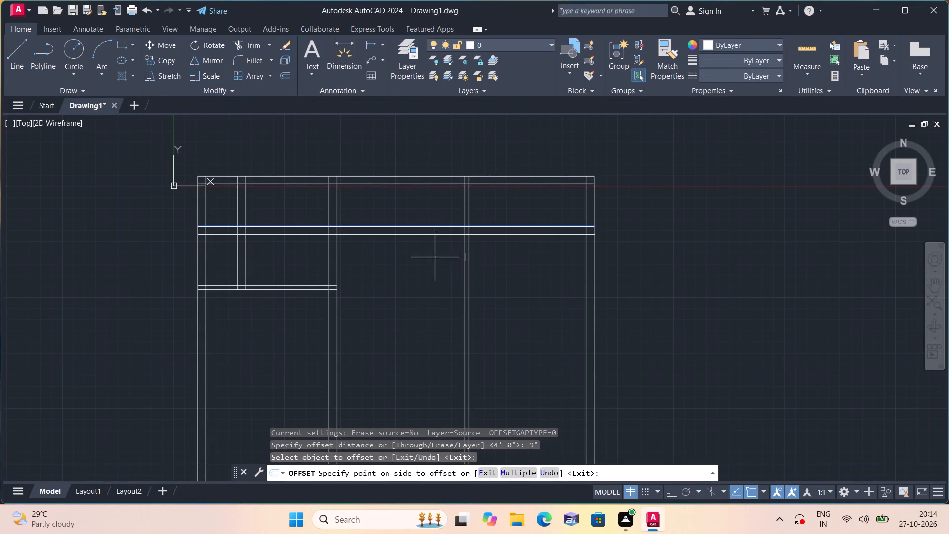
click(434, 282)
key(space)
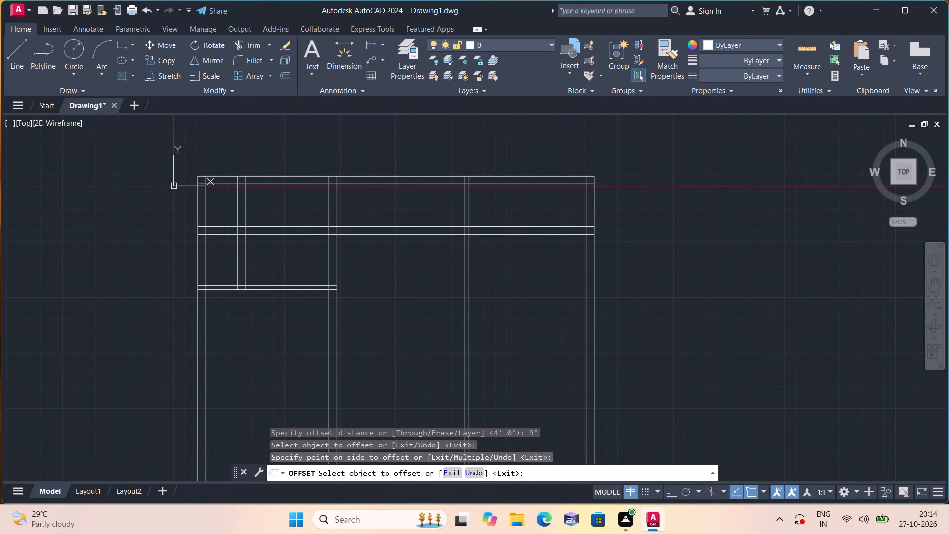
Trim both lines of the new 9" horizontal wall between the left outer wall and the second interior vertical wall, including leftover pieces.
text(trim)
key(space)
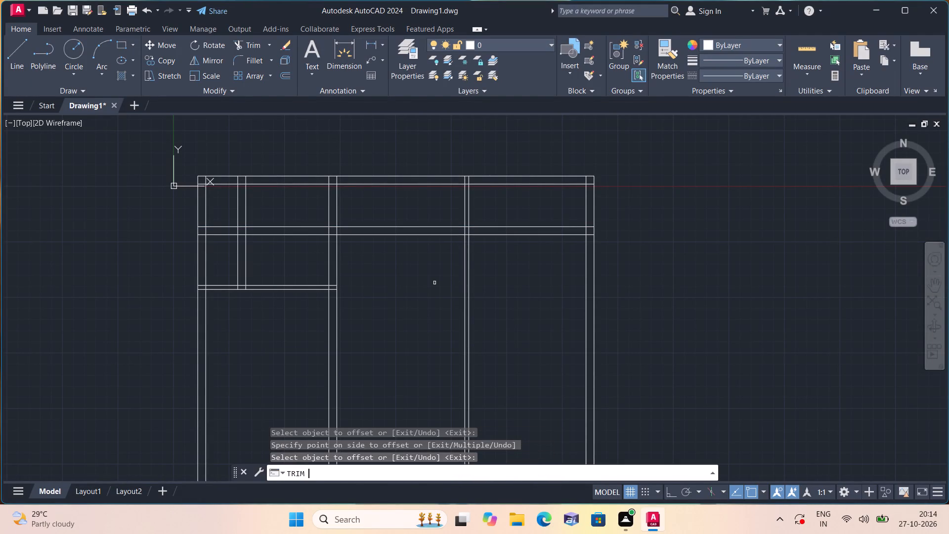
drag(295, 217, 294, 241)
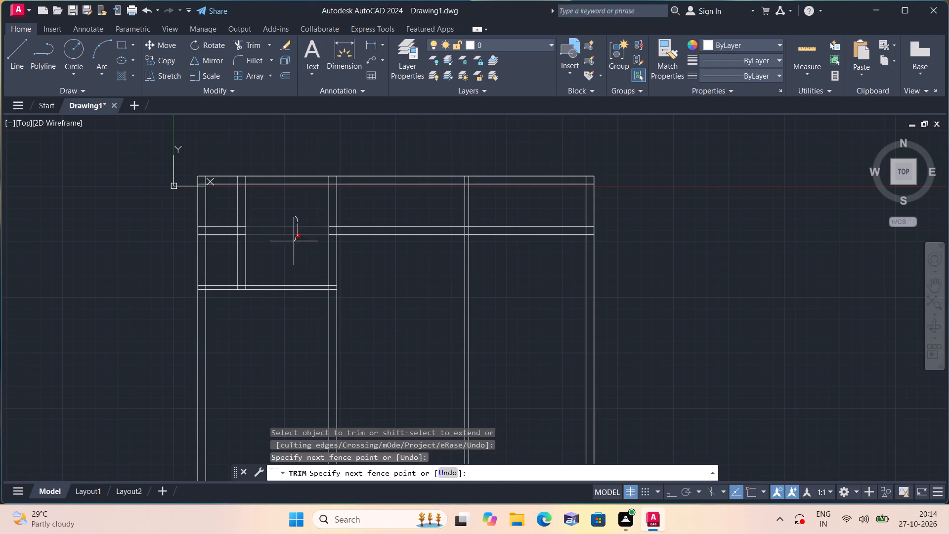
drag(294, 241, 294, 244)
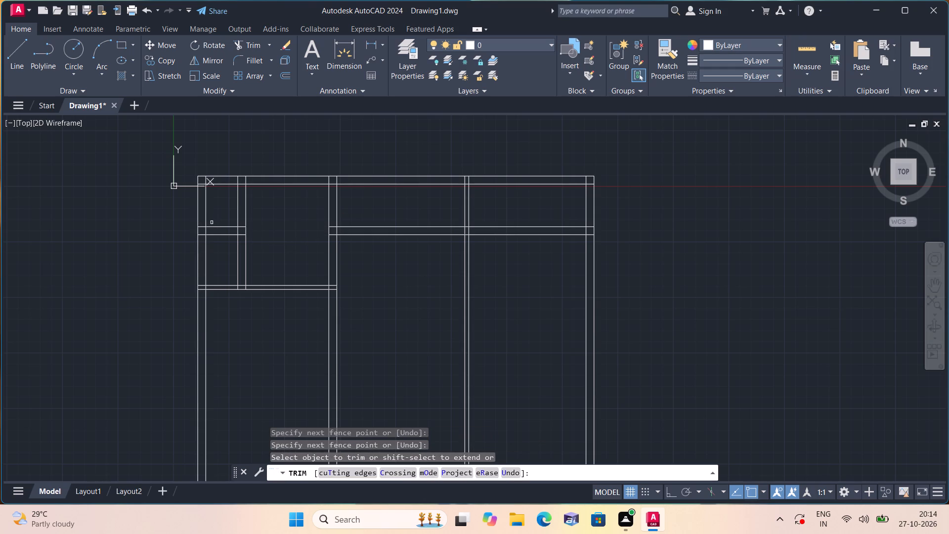
drag(212, 222, 217, 245)
scroll(203, 239, up, 3)
drag(199, 188, 197, 236)
drag(199, 218, 202, 248)
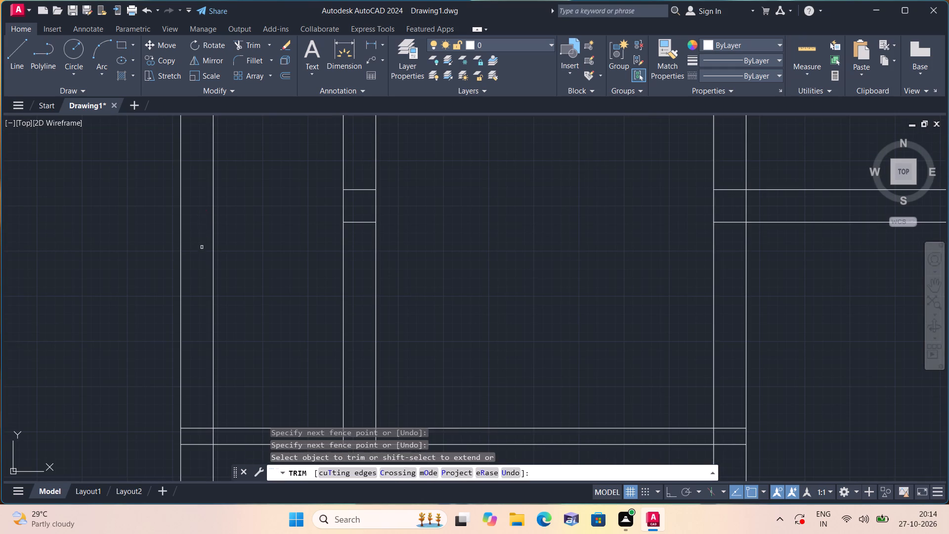
scroll(209, 231, down, 2)
scroll(268, 214, up, 2)
drag(269, 207, 267, 271)
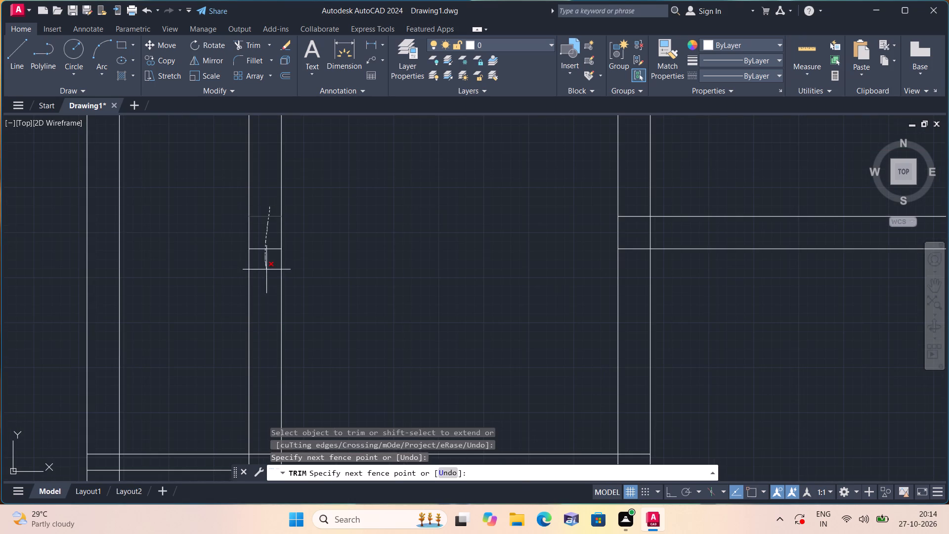
drag(267, 271, 267, 271)
scroll(273, 239, down, 4)
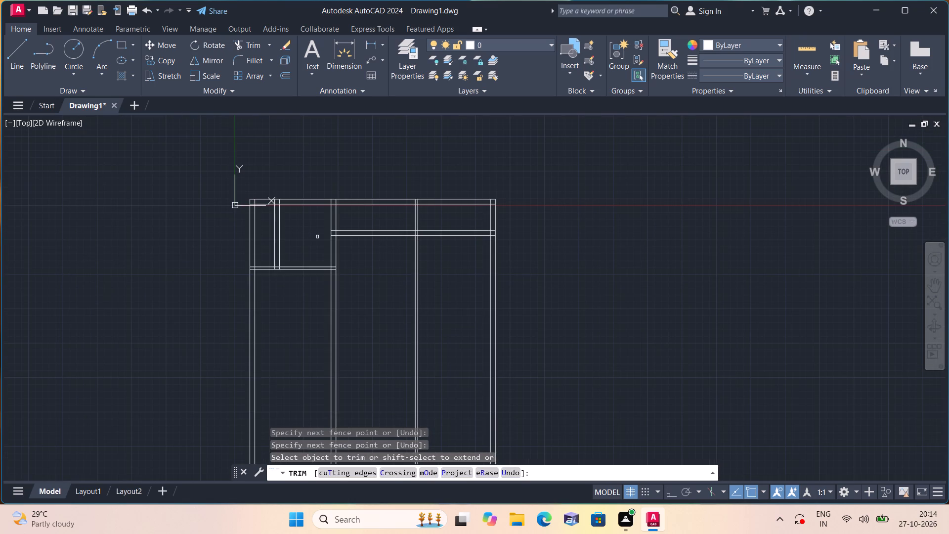
middle_drag(539, 222, 579, 246)
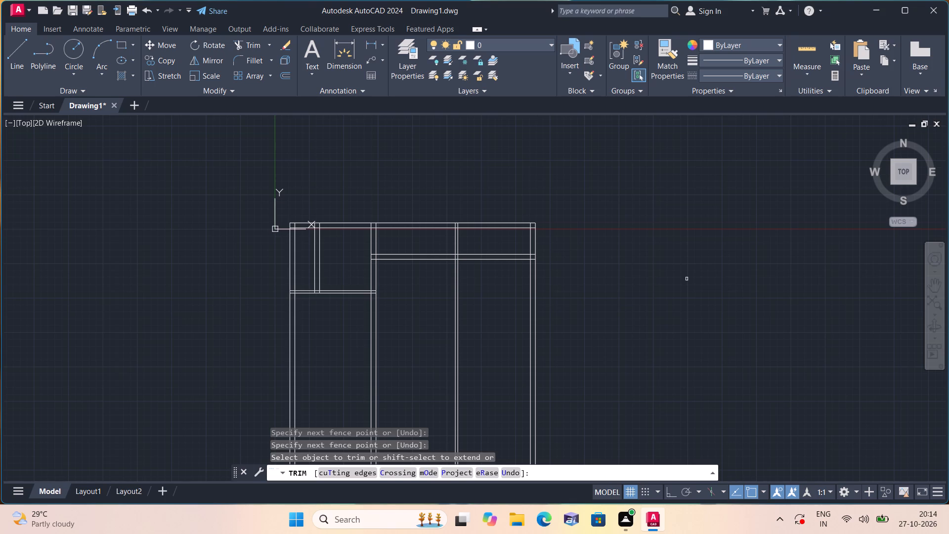
scroll(690, 265, down, 1)
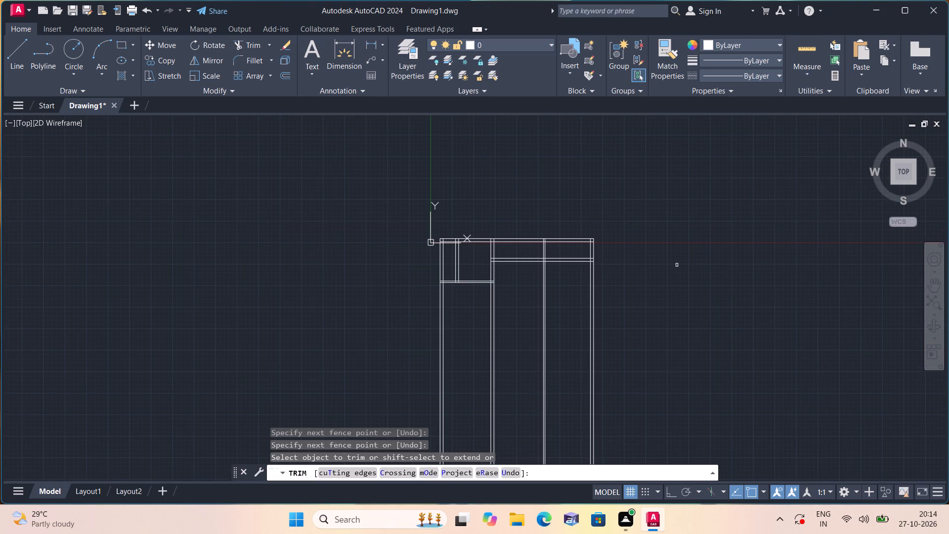
middle_drag(676, 265, 512, 246)
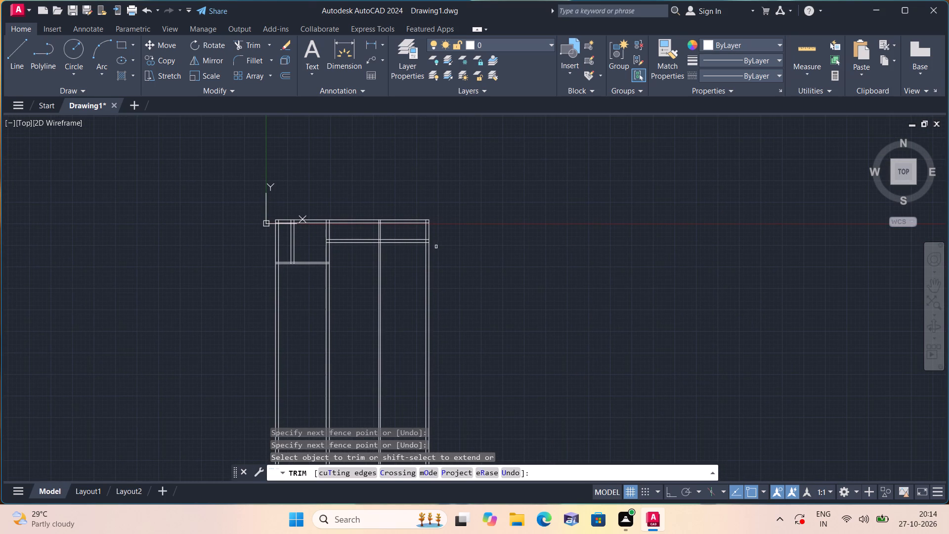
scroll(317, 236, up, 1)
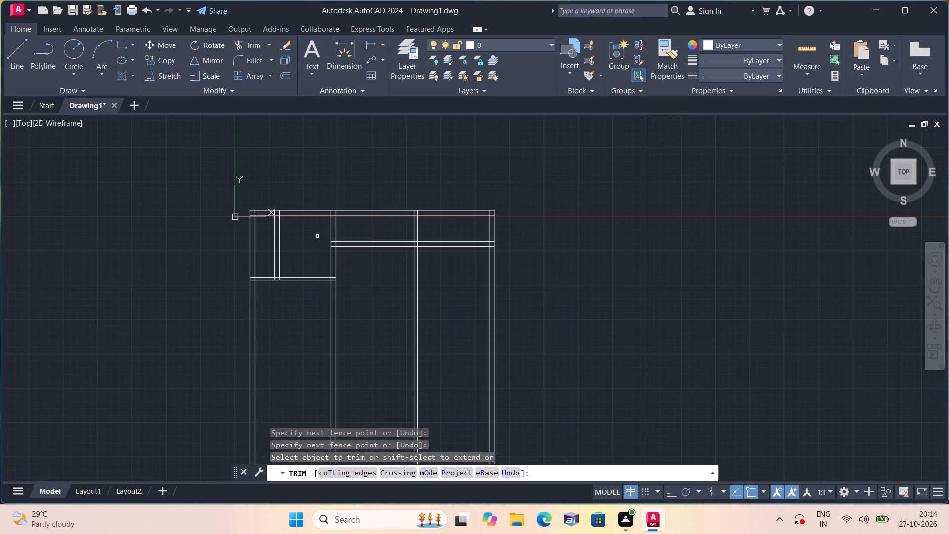
scroll(317, 236, up, 1)
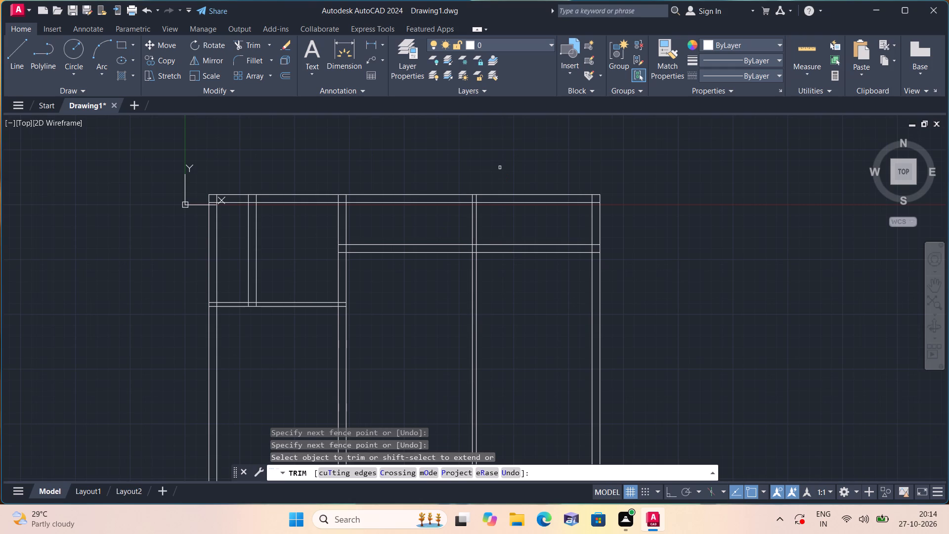
key(space)
Offset the lower line of the upper 9" horizontal wall 14'8.5" downward.
text(o)
text(ff)
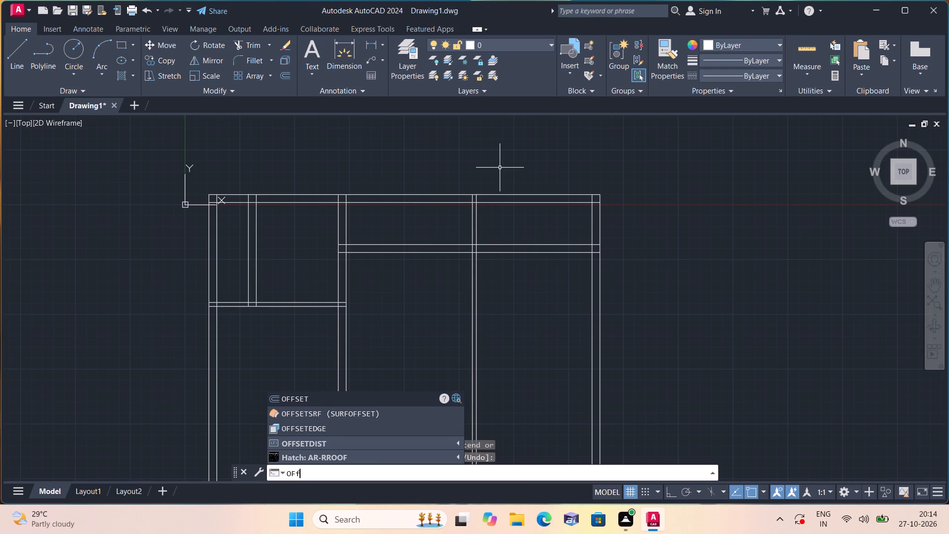
key(space)
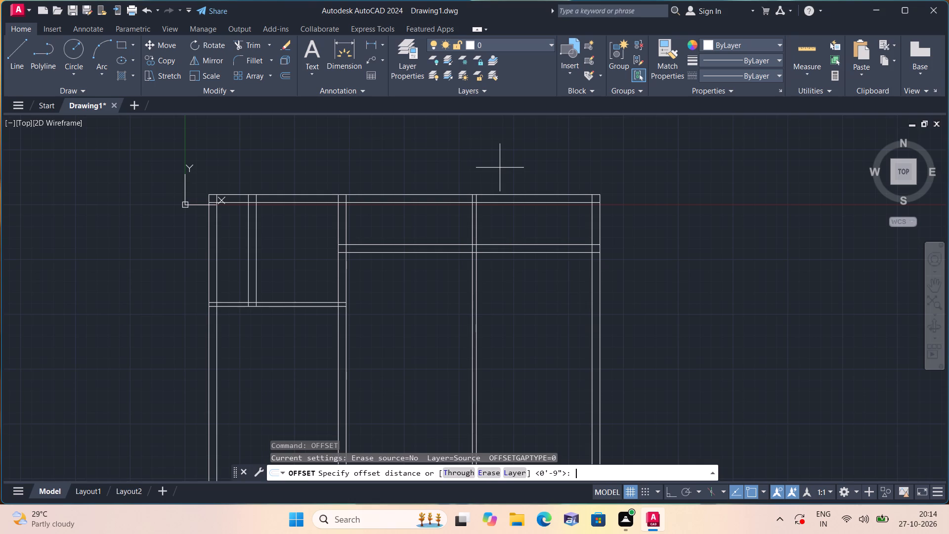
text(14')
text(8.5")
key(space)
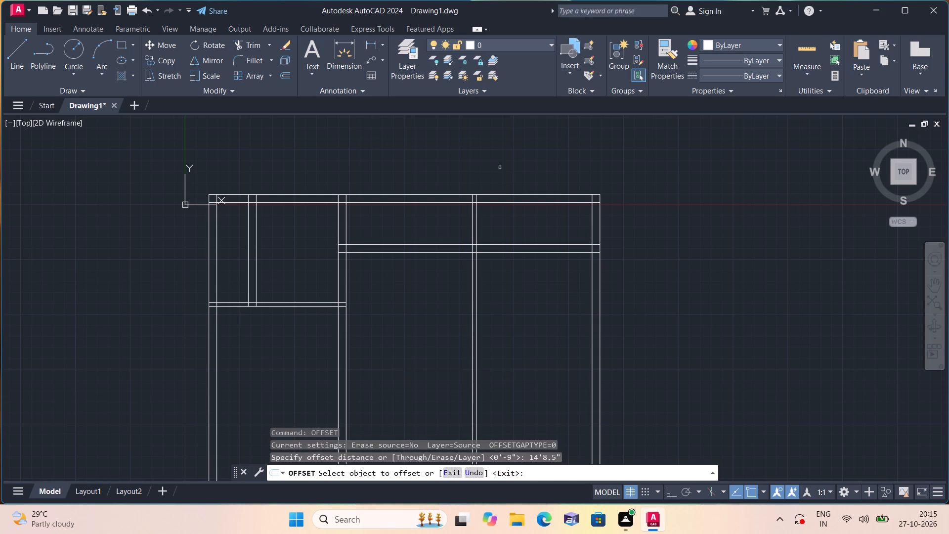
click(533, 252)
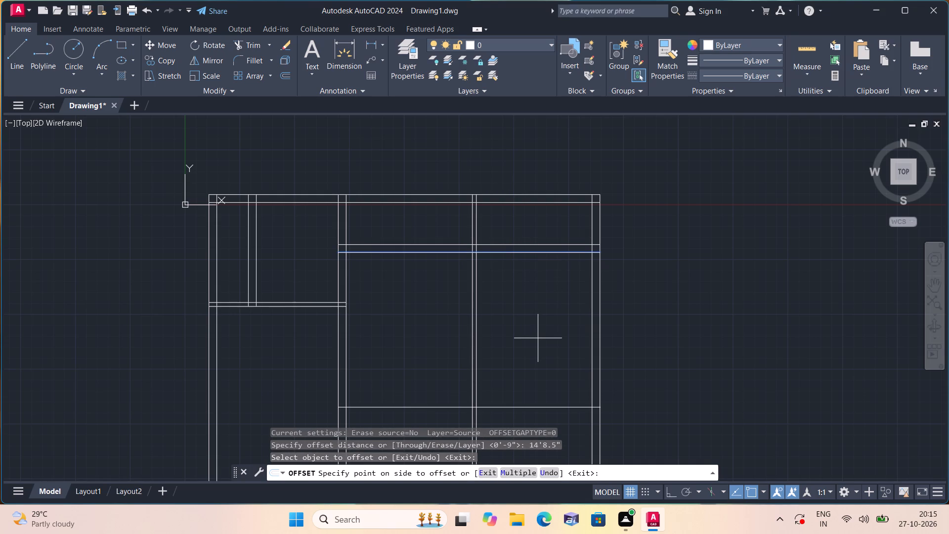
click(538, 338)
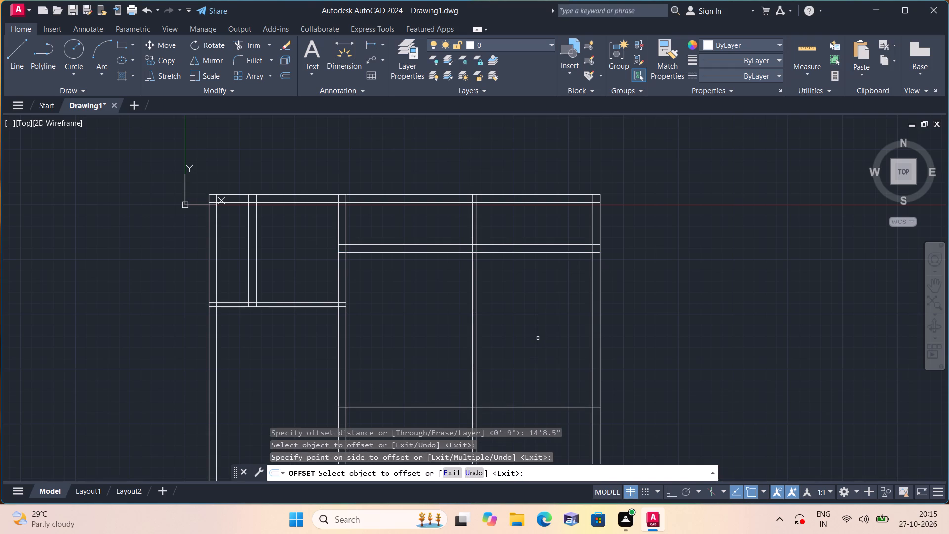
key(space)
Offset the new horizontal line 4.5" downward to form a partition's thickness.
key(space)
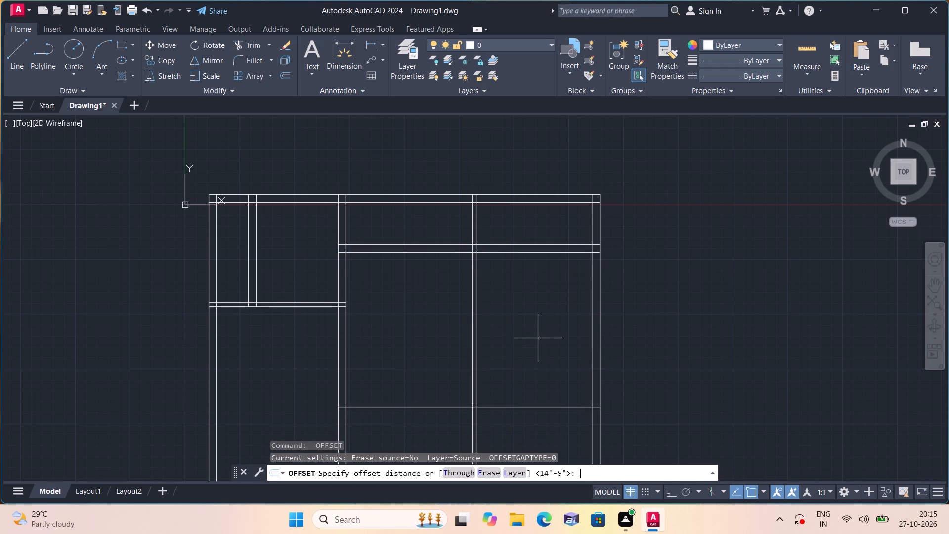
text(4.5")
key(space)
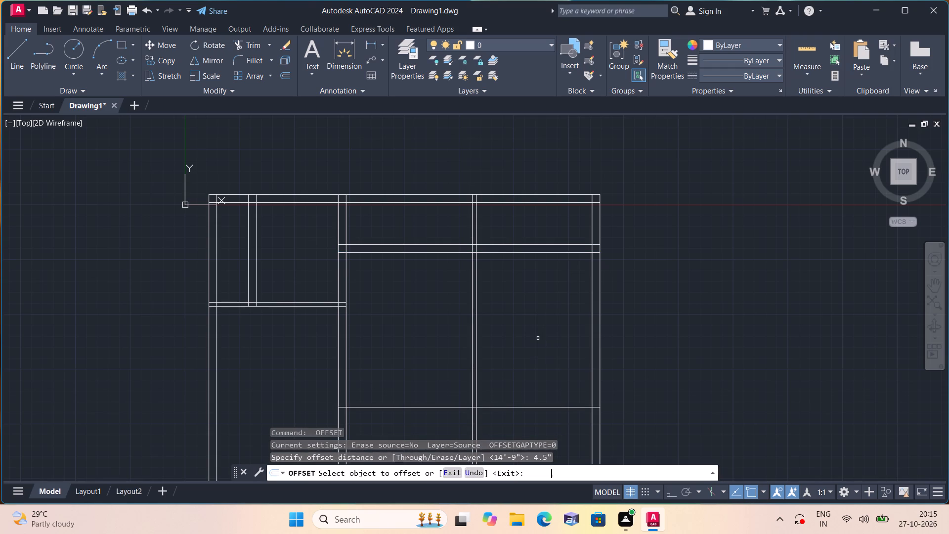
click(503, 406)
middle_drag(515, 428, 519, 336)
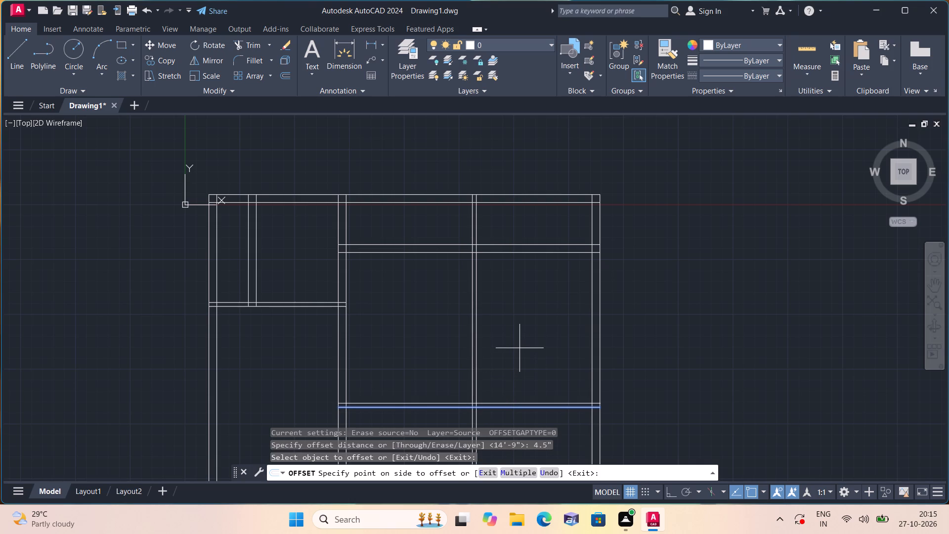
key(Escape)
middle_drag(520, 353, 528, 252)
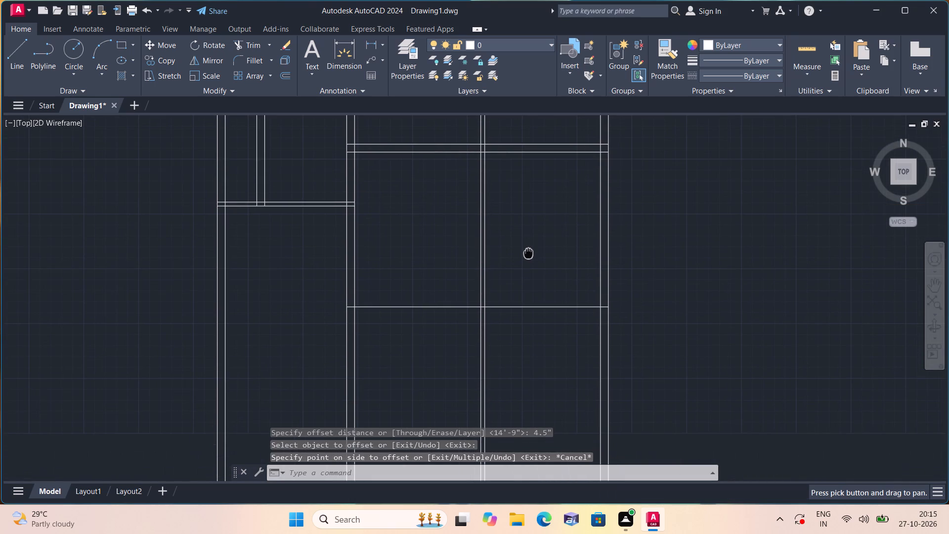
key(space)
key(space)
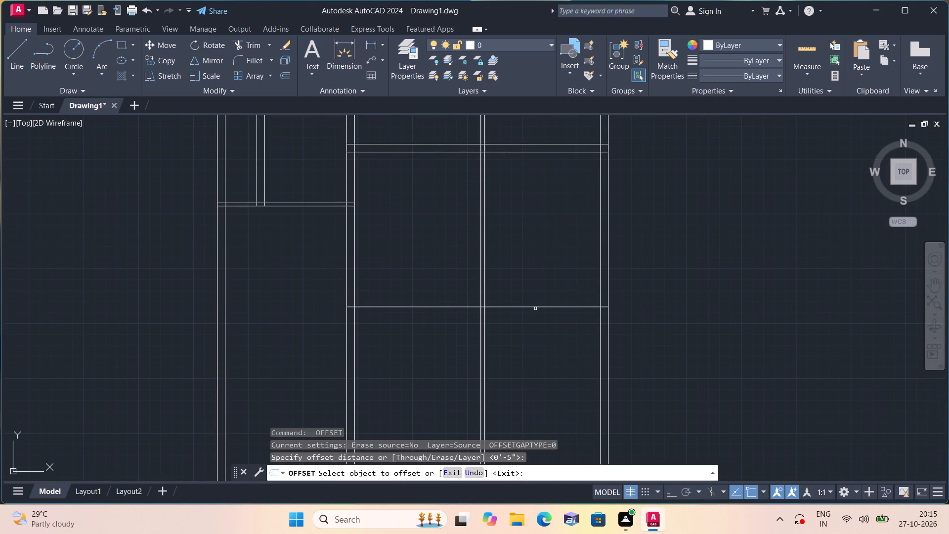
click(536, 308)
click(537, 325)
key(space)
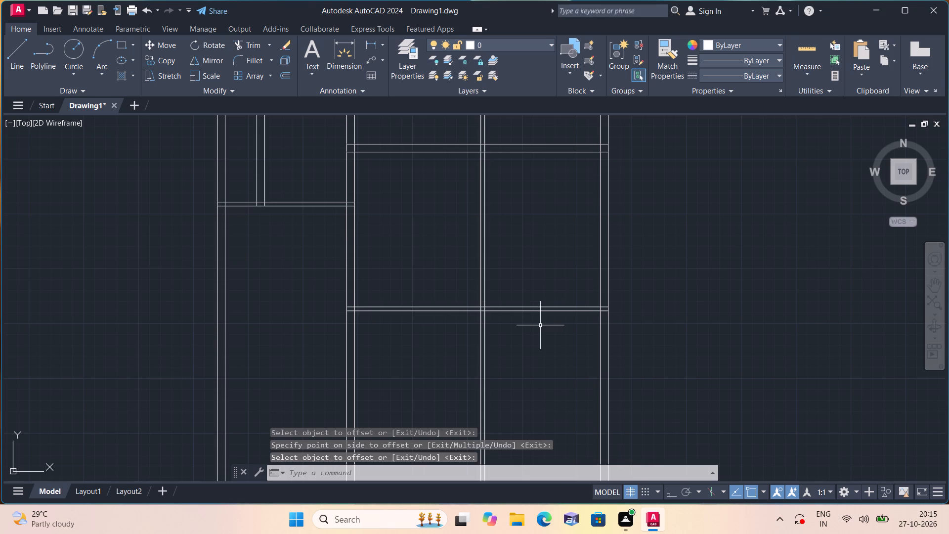
Trim both lines of the new 4.5" partition between the second and third interior vertical walls, including the short leftover pieces.
text(trim)
key(space)
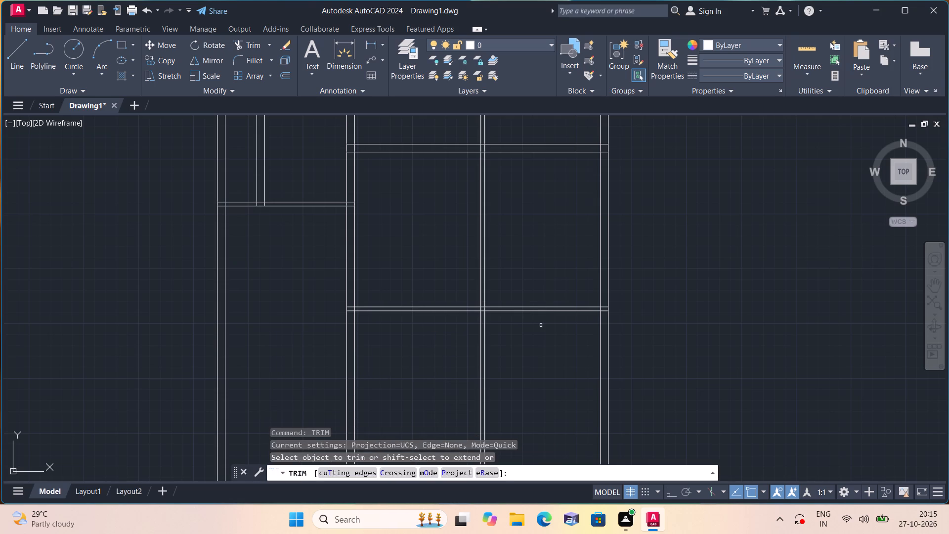
drag(407, 256, 433, 350)
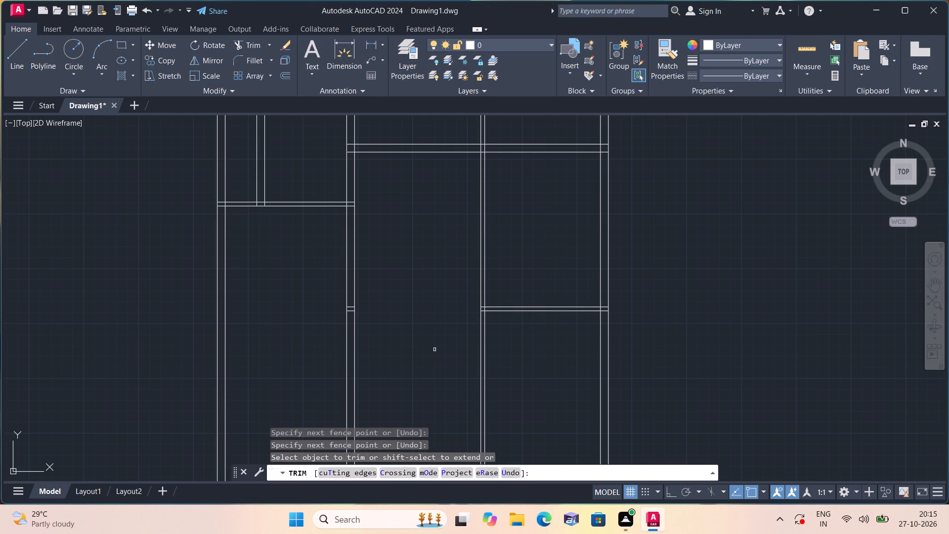
scroll(345, 308, up, 3)
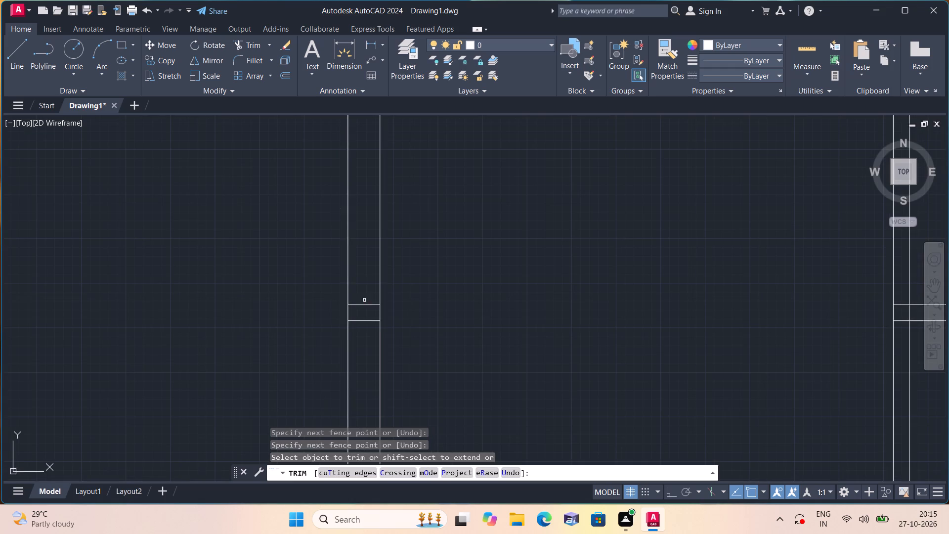
drag(370, 292, 370, 333)
scroll(366, 324, down, 2)
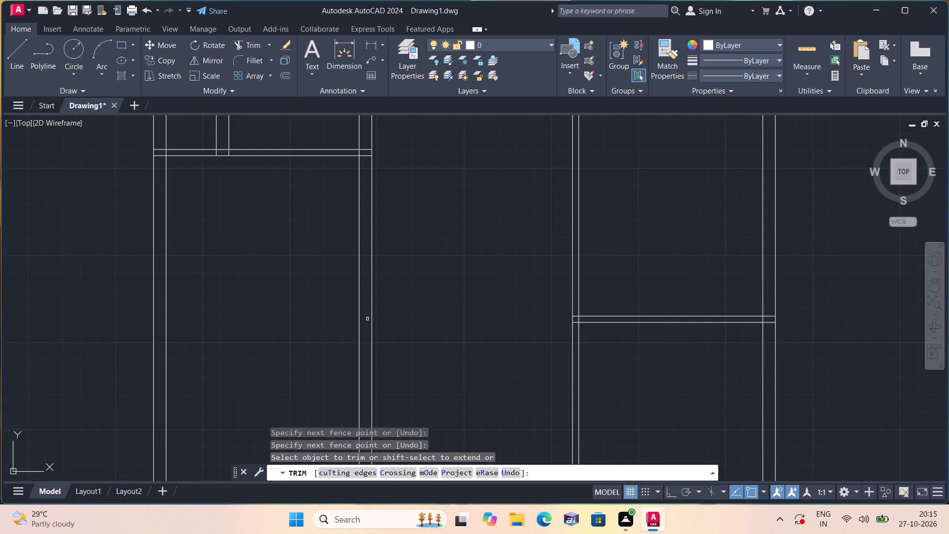
scroll(397, 312, down, 1)
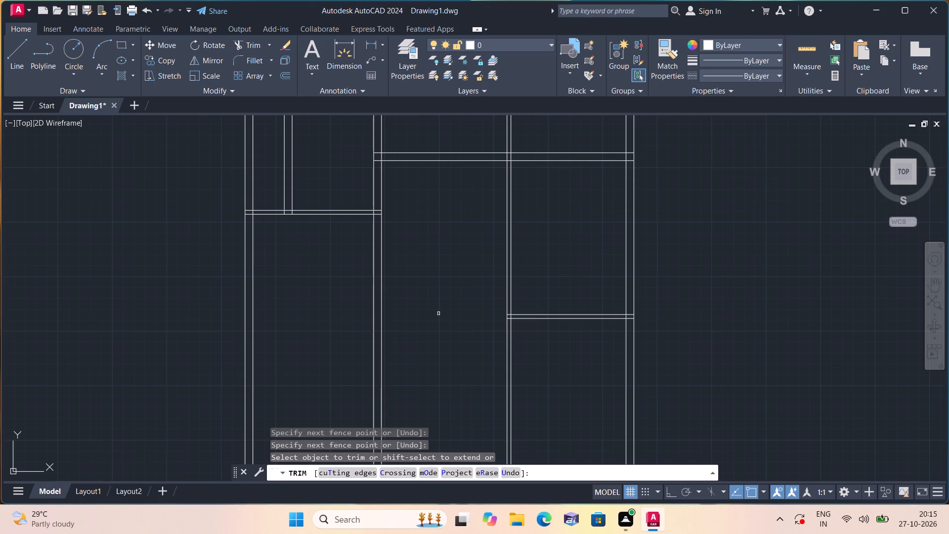
scroll(438, 313, down, 1)
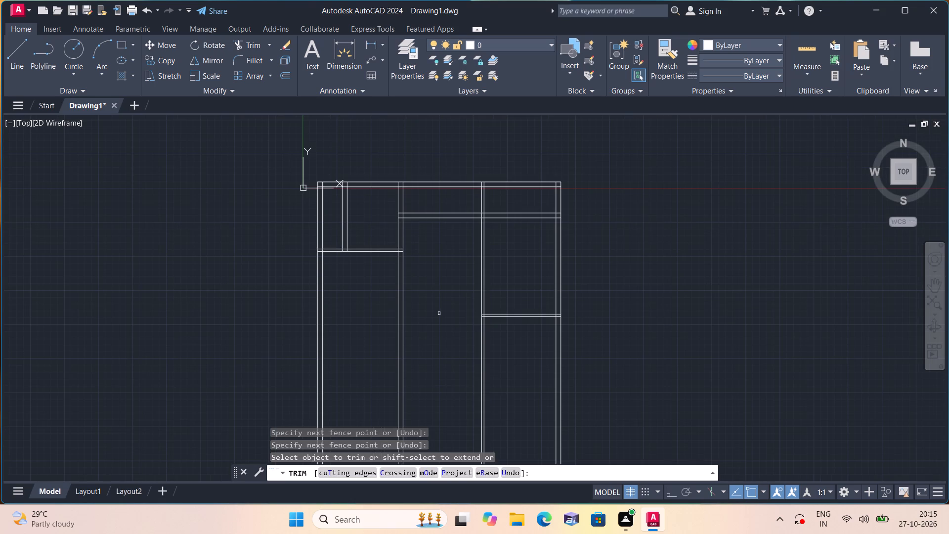
scroll(449, 304, up, 1)
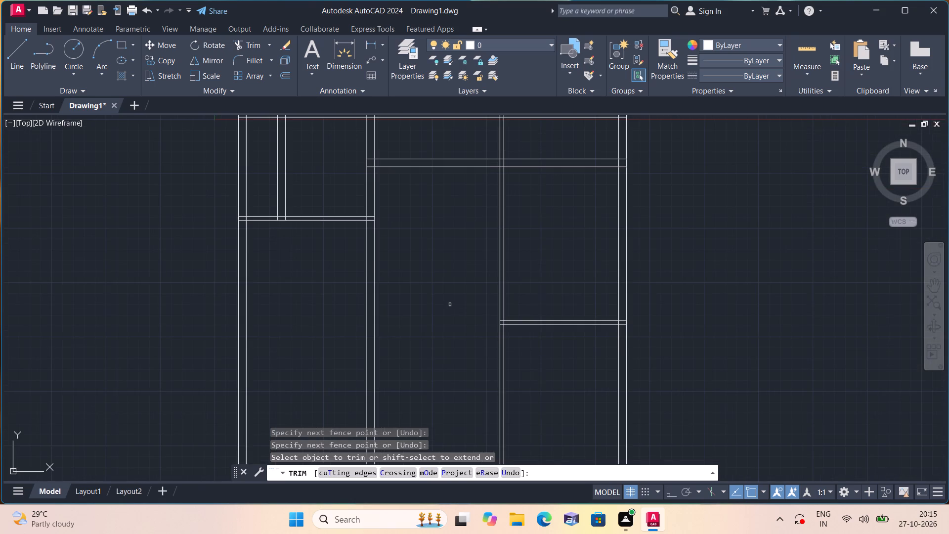
middle_drag(454, 311, 473, 272)
scroll(473, 274, down, 1)
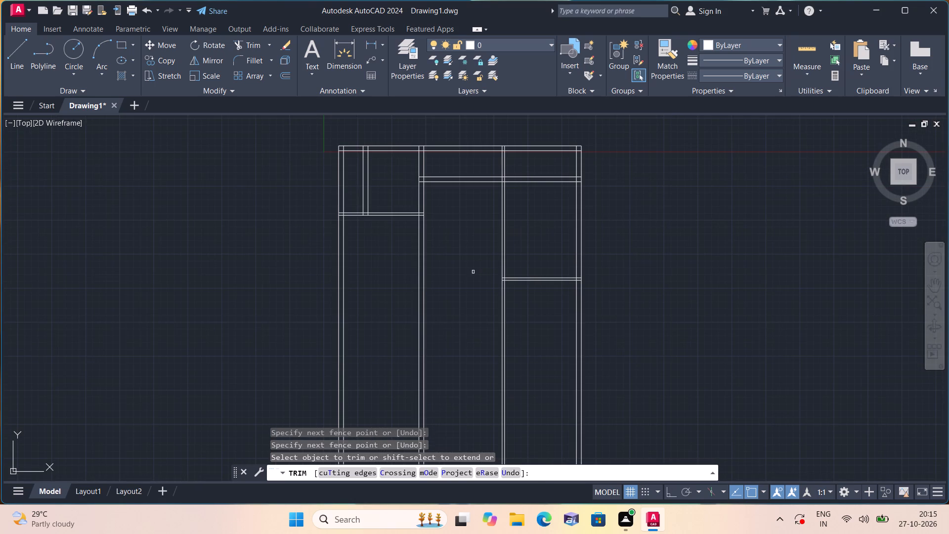
key(space)
Offset the lower line of the upper 9" horizontal wall 19'4.5" downward.
text(off)
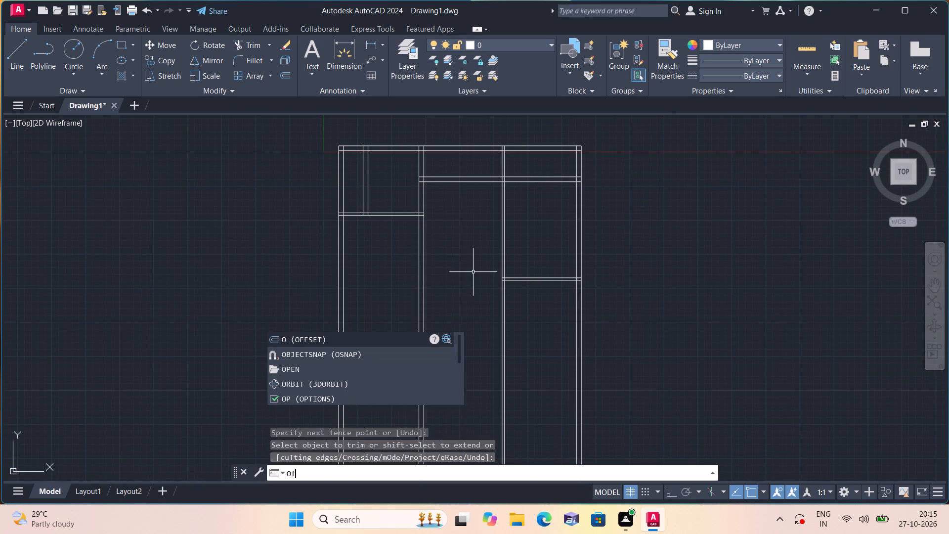
key(space)
text(19)
text('4.5")
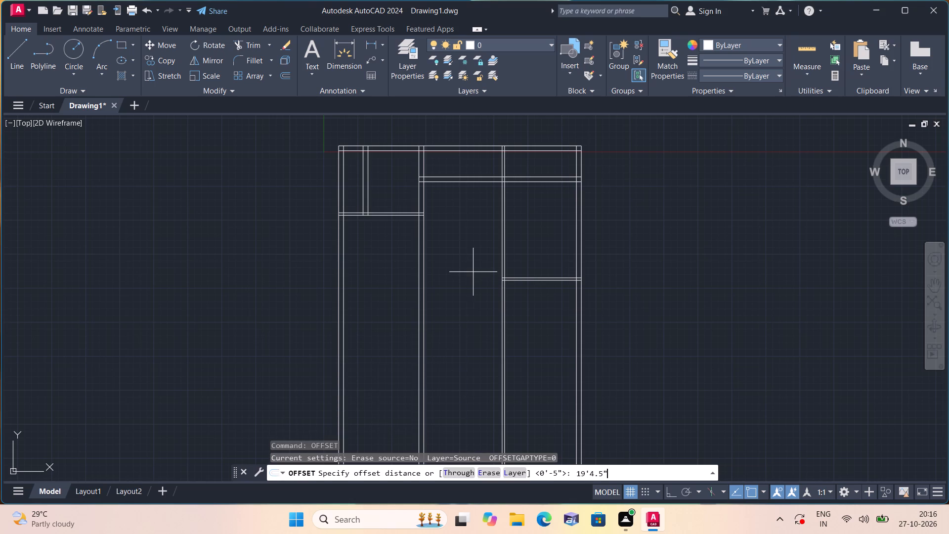
key(space)
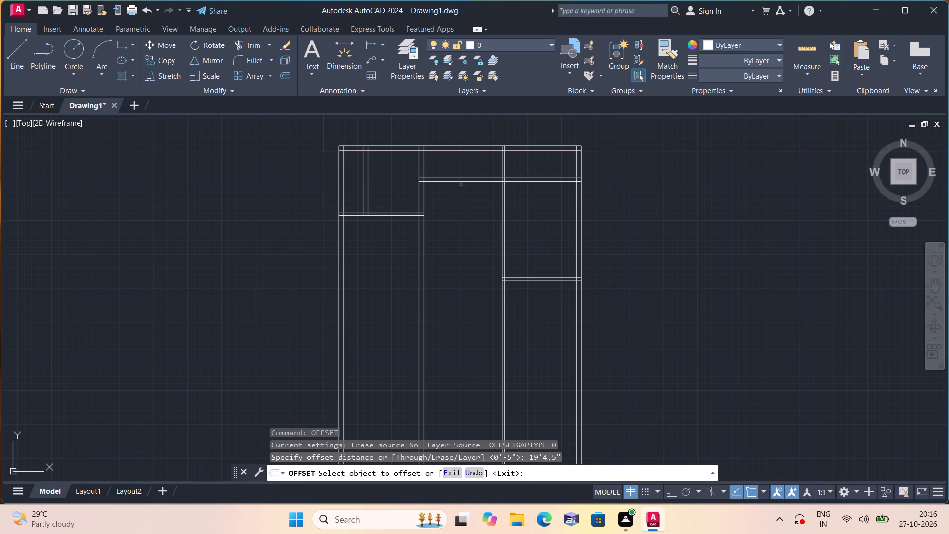
click(463, 180)
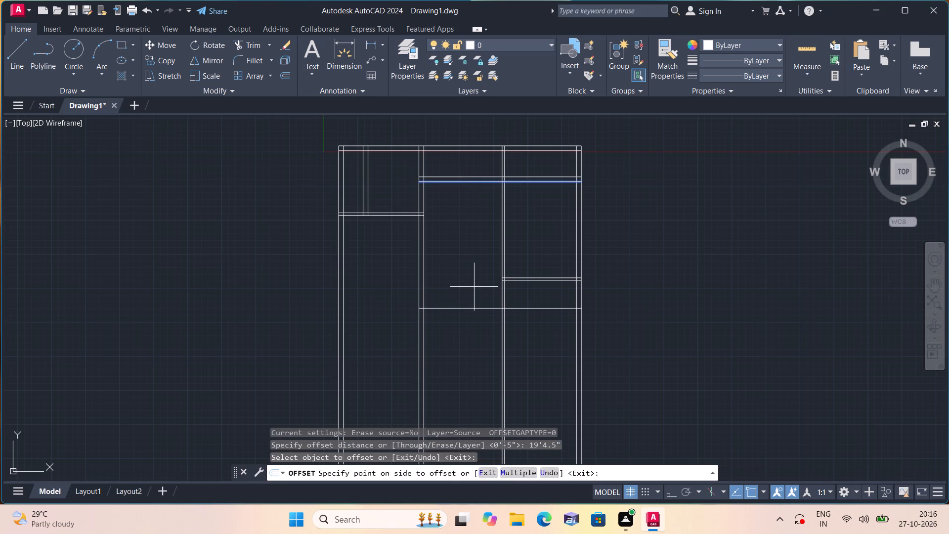
click(474, 287)
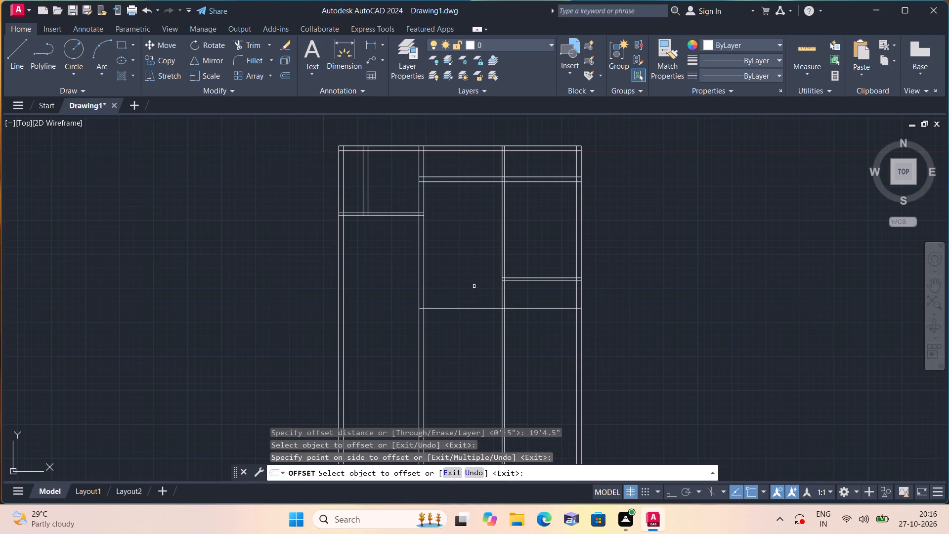
key(space)
Offset the new horizontal line 9" downward to form a horizontal wall's thickness.
key(space)
text(9")
key(space)
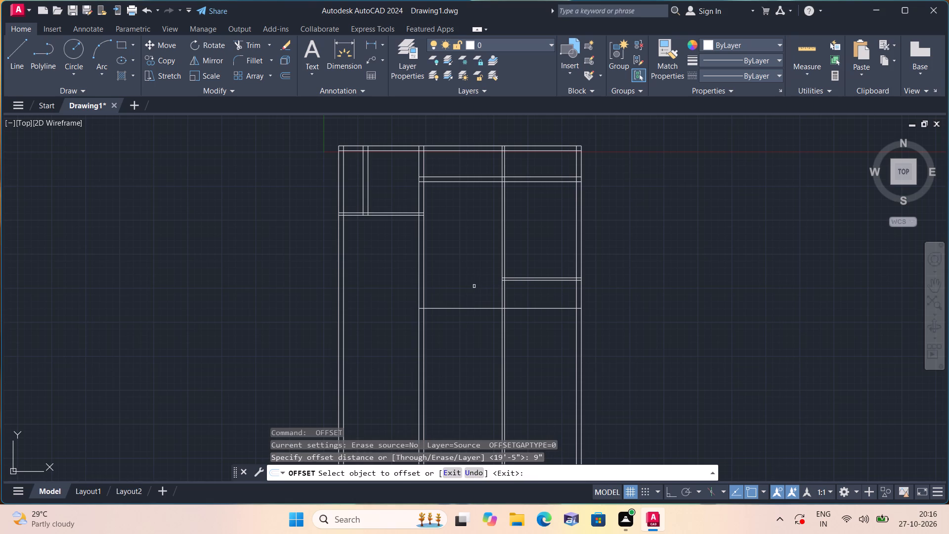
click(495, 308)
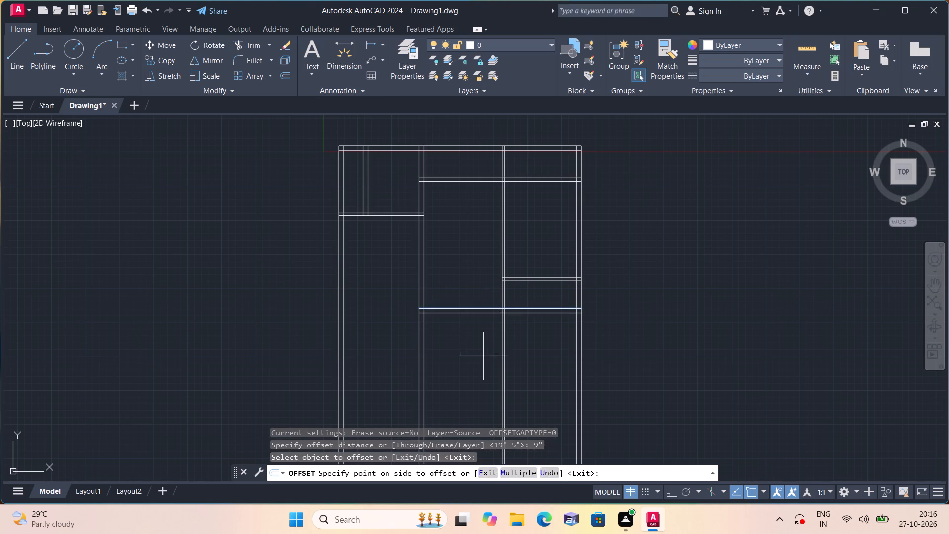
click(483, 358)
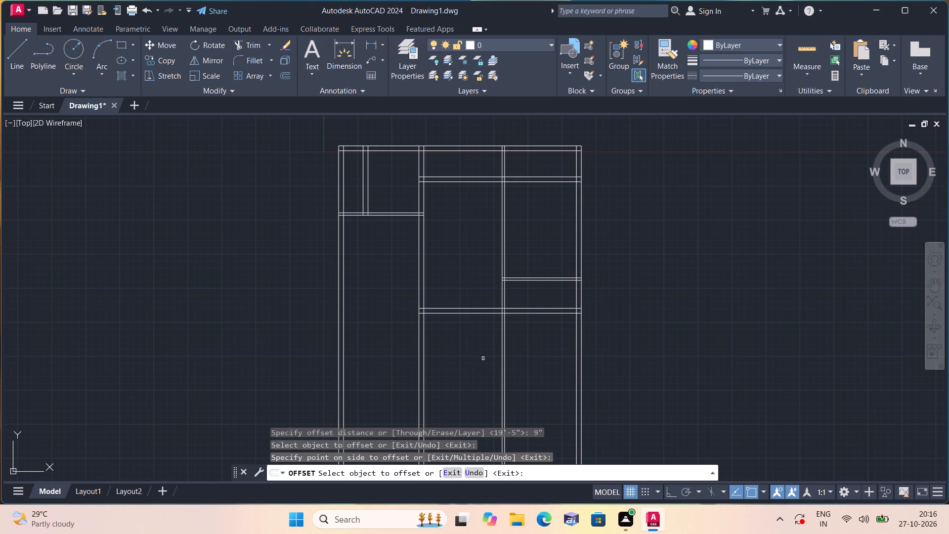
key(space)
Extend both lines of the new 9" horizontal wall to the outer line of the left outer wall.
text(exte)
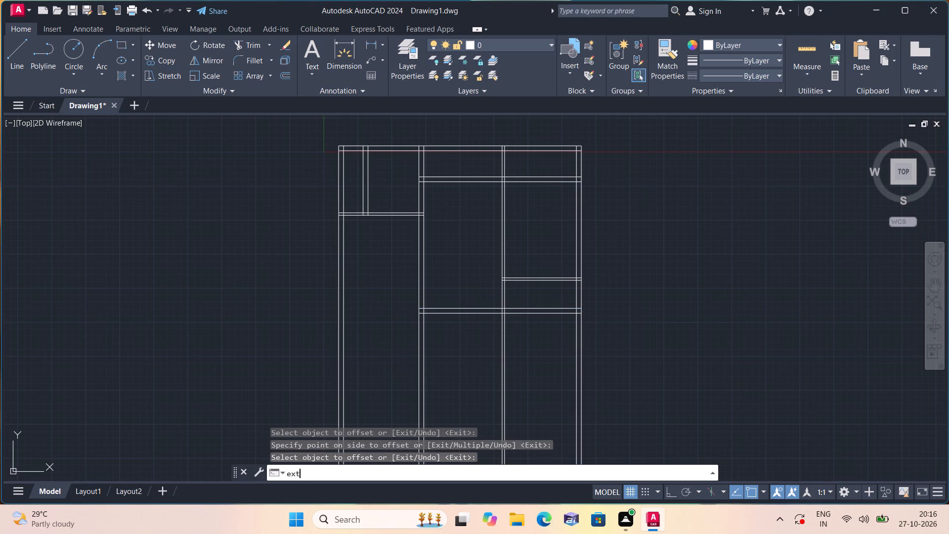
key(space)
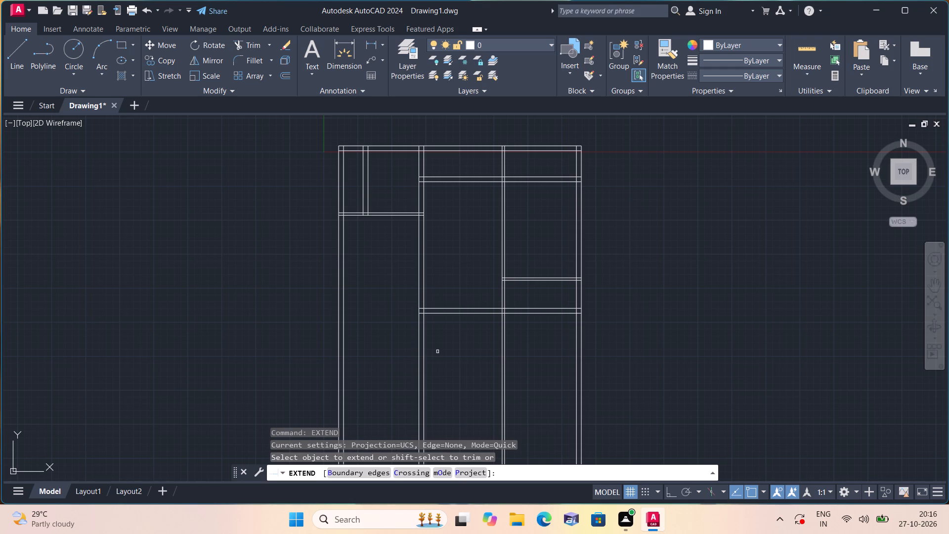
drag(444, 291, 438, 345)
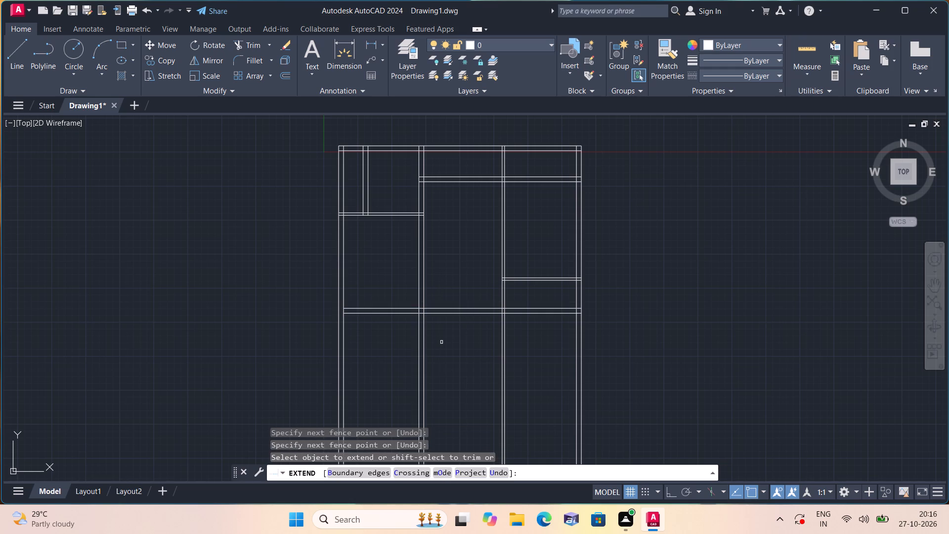
drag(354, 302, 353, 332)
middle_drag(370, 349, 372, 371)
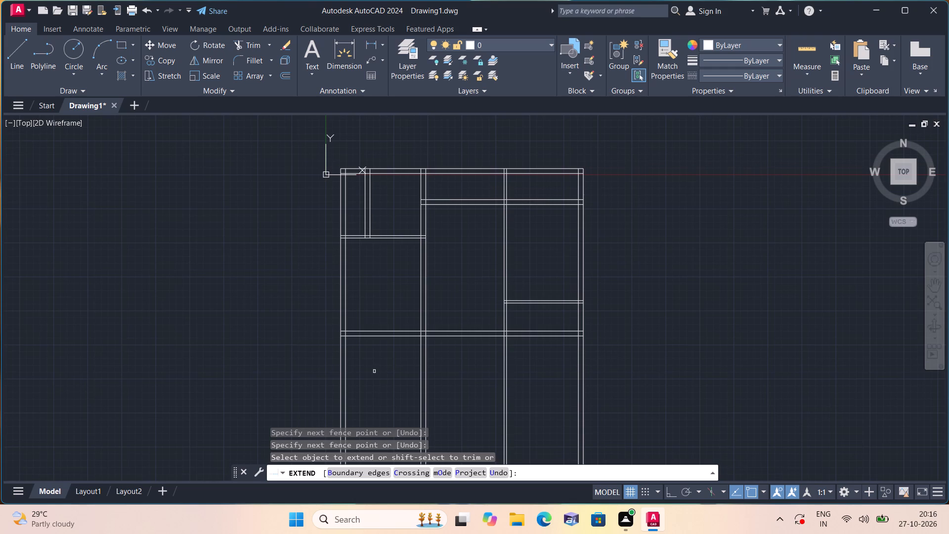
key(space)
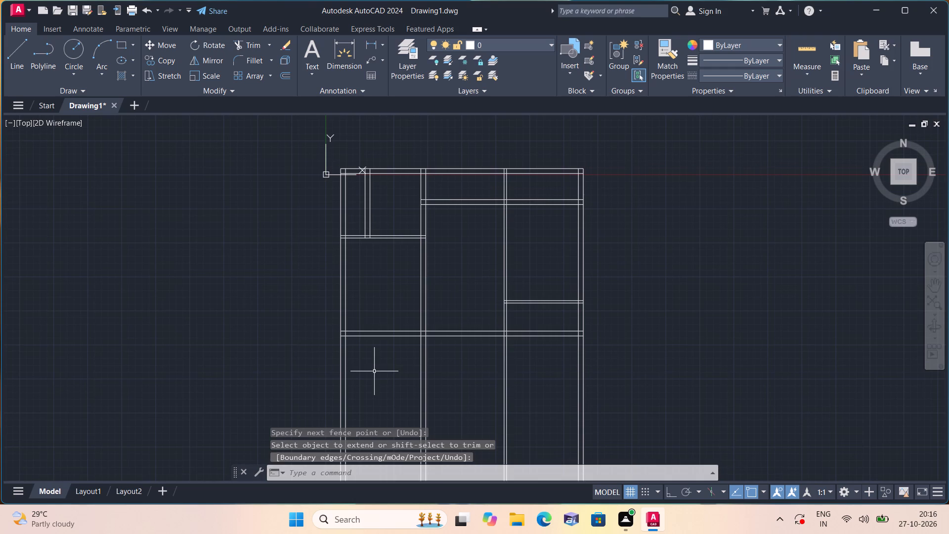
Offset the lower line of the 4.5" horizontal partition beside the left outer wall 4' downward.
text(off)
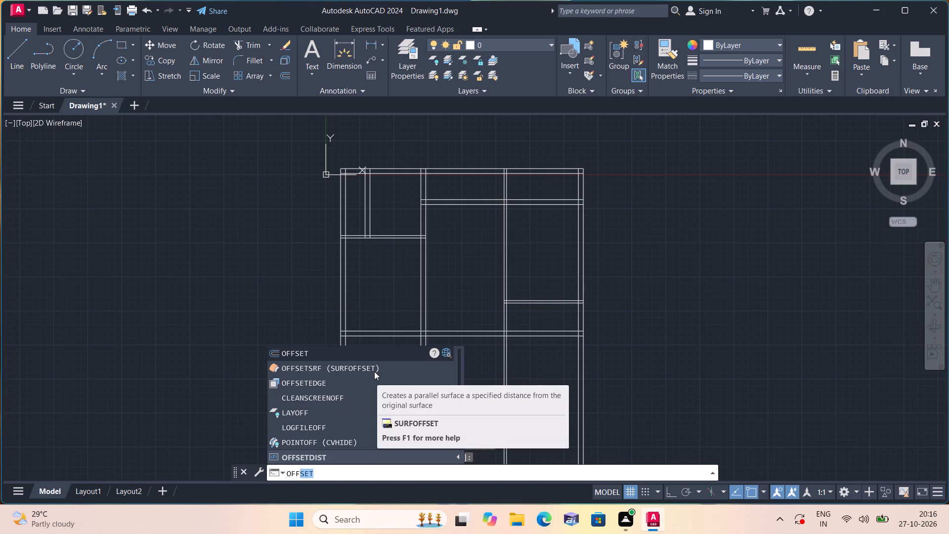
key(space)
text(4')
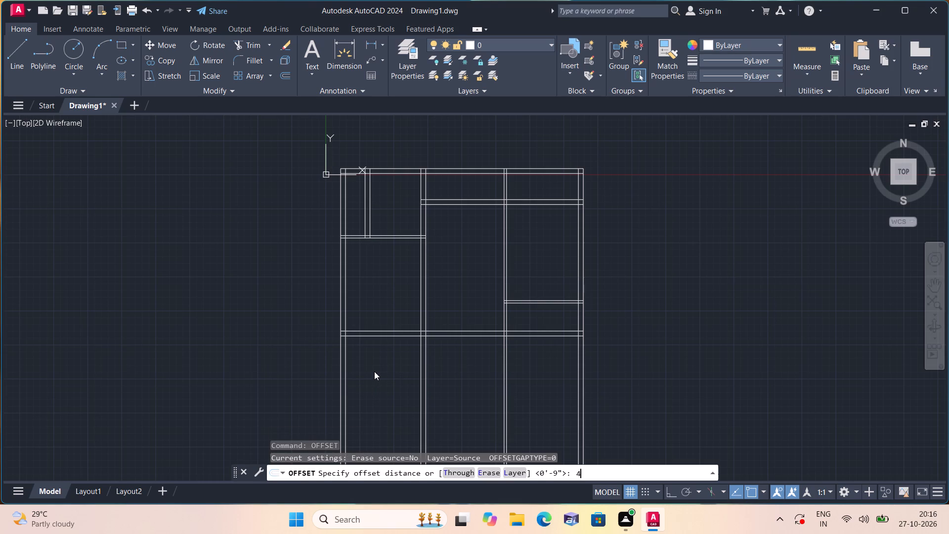
key(space)
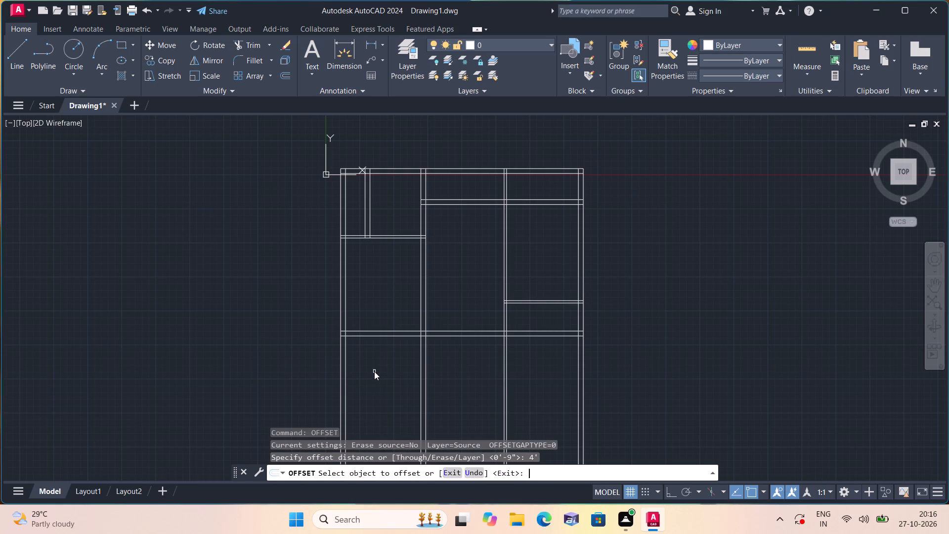
scroll(399, 238, up, 1)
click(399, 238)
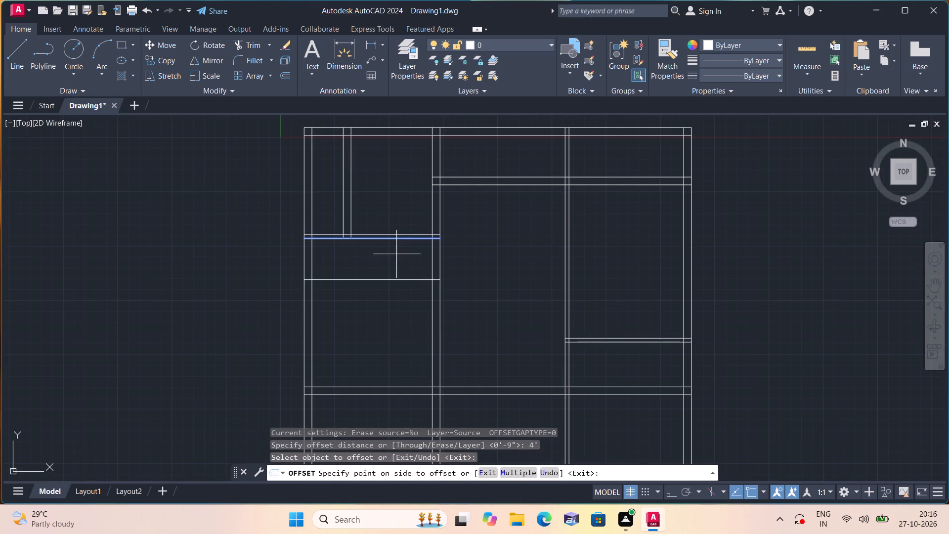
click(394, 285)
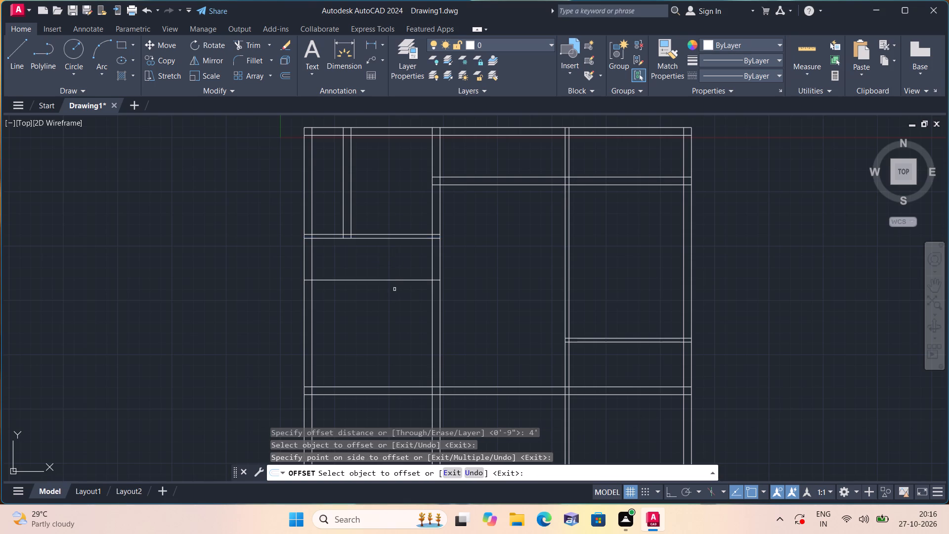
key(space)
Offset the new horizontal line 4.5" downward to form a second horizontal partition's thickness.
key(space)
text(4.5")
key(space)
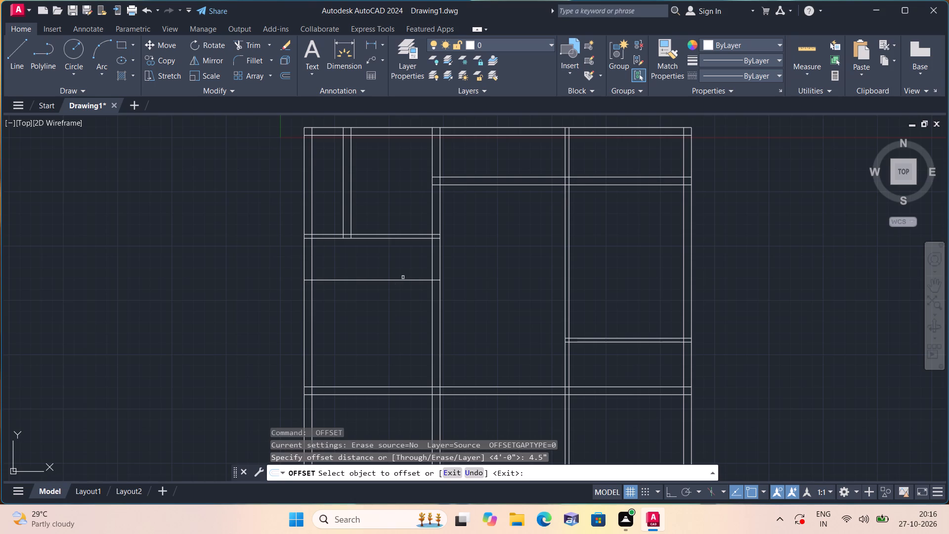
click(403, 277)
click(405, 281)
click(404, 340)
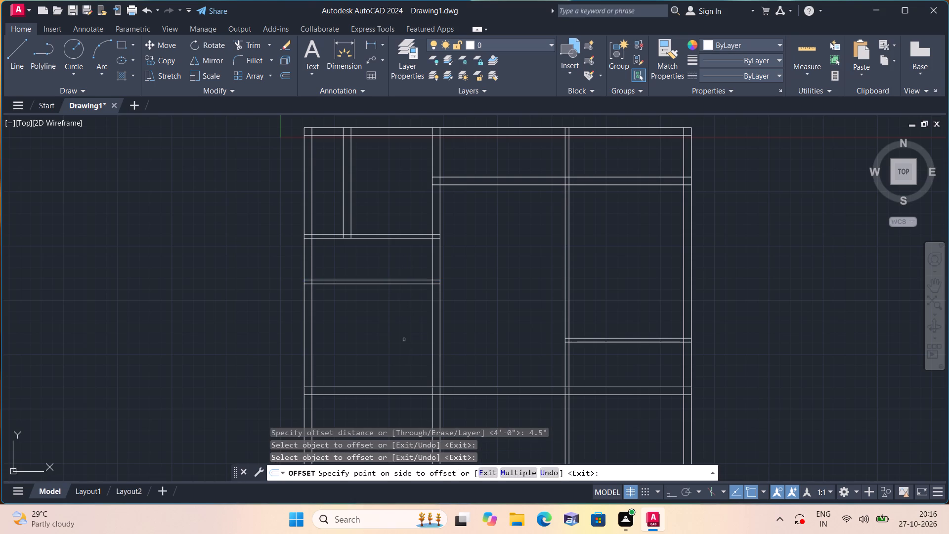
key(space)
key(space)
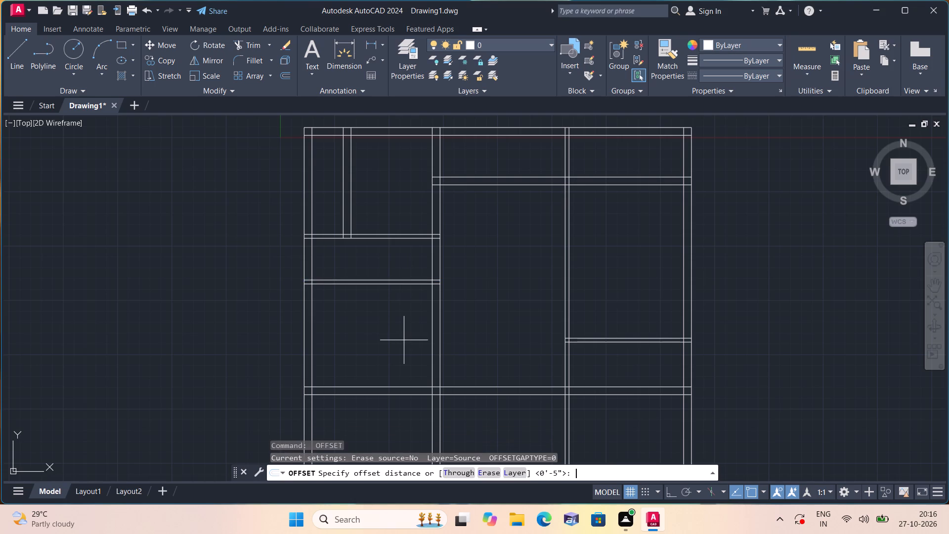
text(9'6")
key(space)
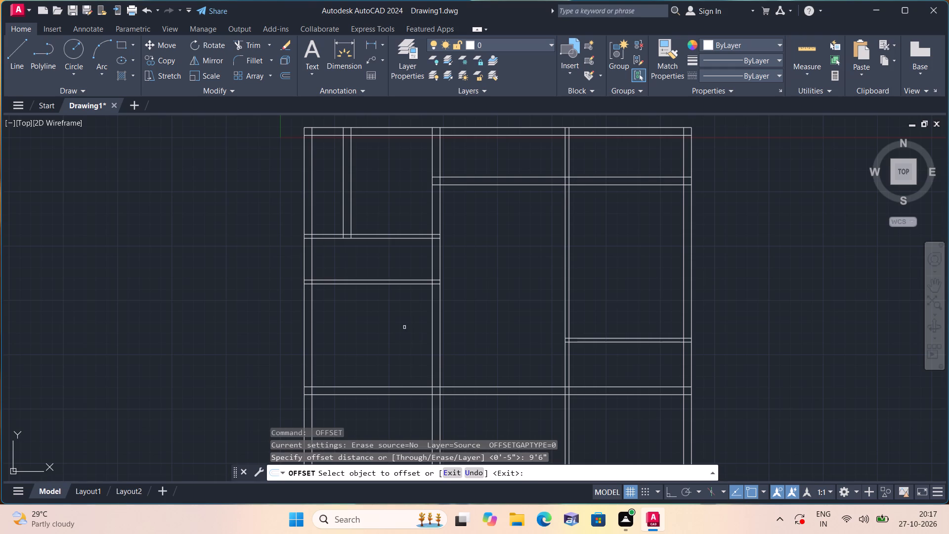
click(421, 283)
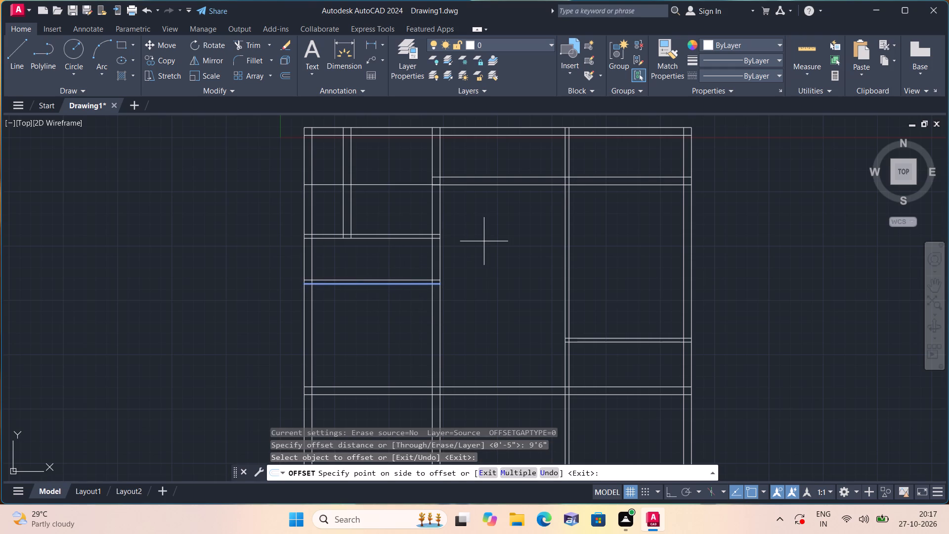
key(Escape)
Offset the inner line of the left outer wall 7' to the right.
key(space)
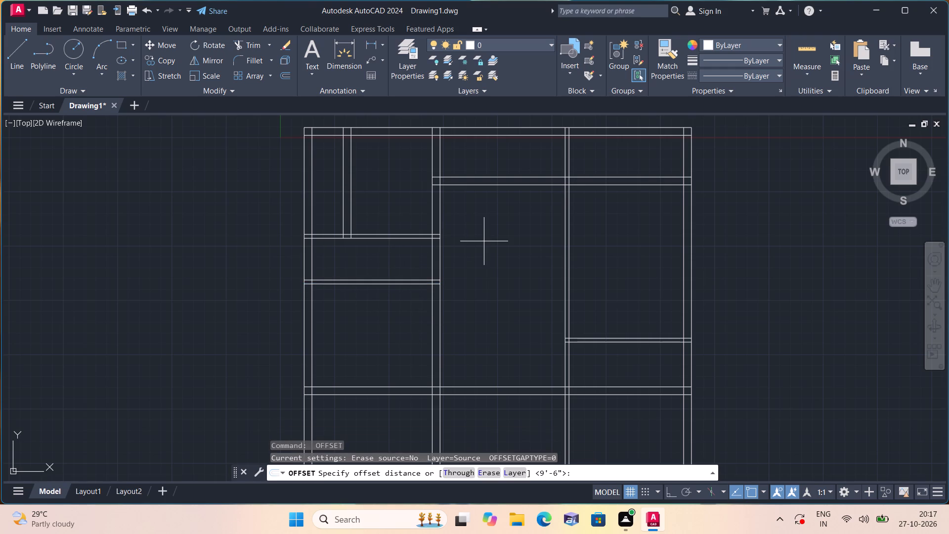
text(7')
key(space)
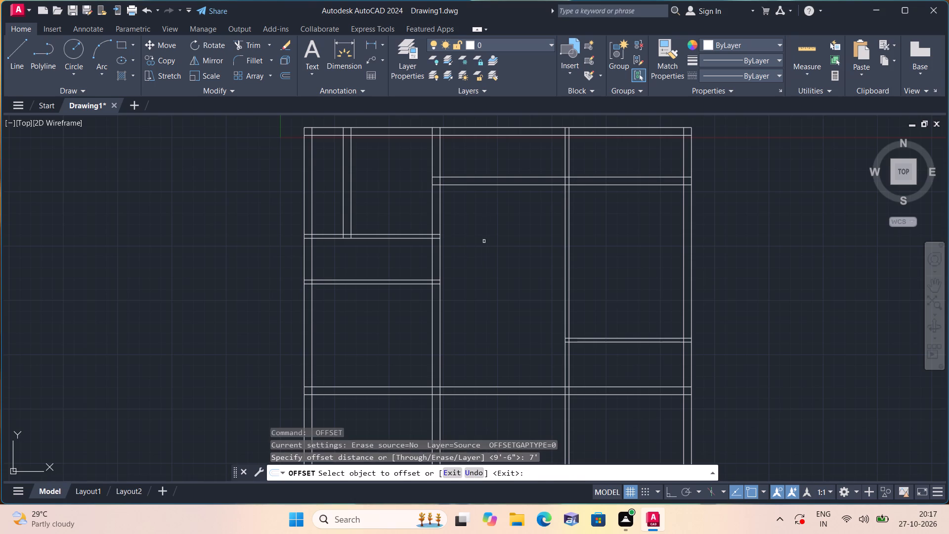
click(312, 252)
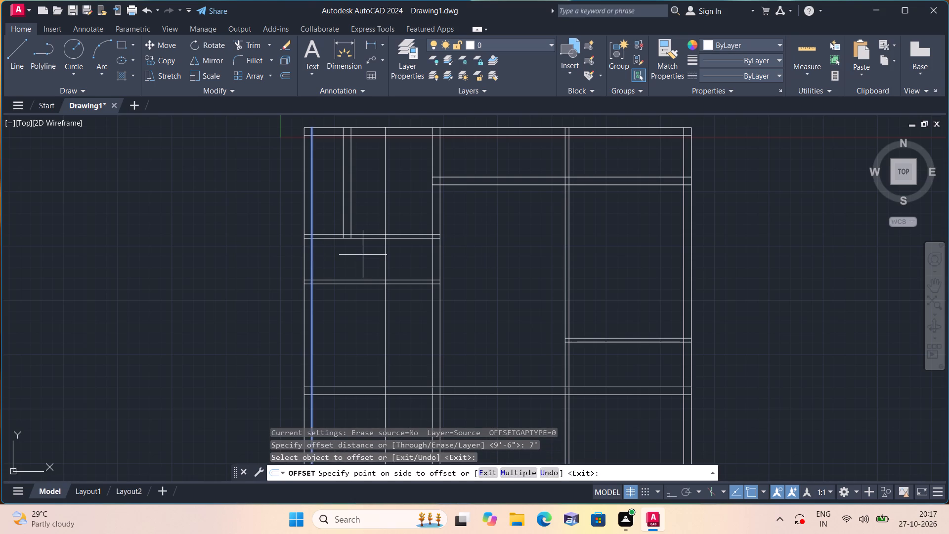
click(365, 255)
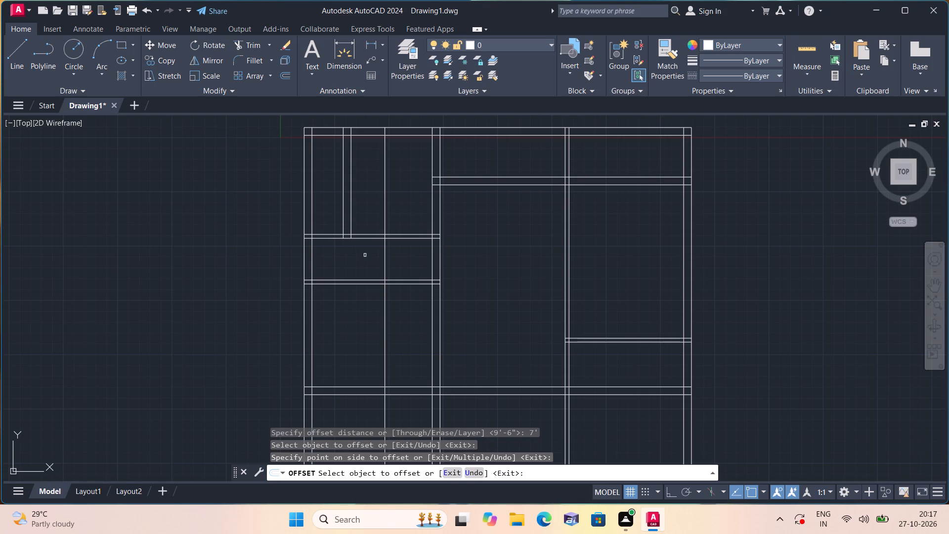
key(space)
Offset the new vertical line 4.5" to the right to form a vertical partition's thickness.
key(space)
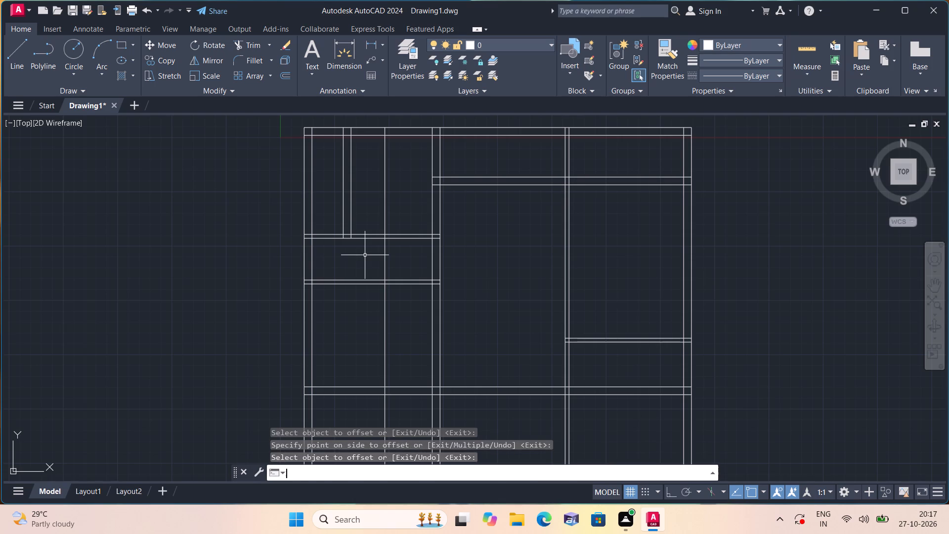
text(4.5")
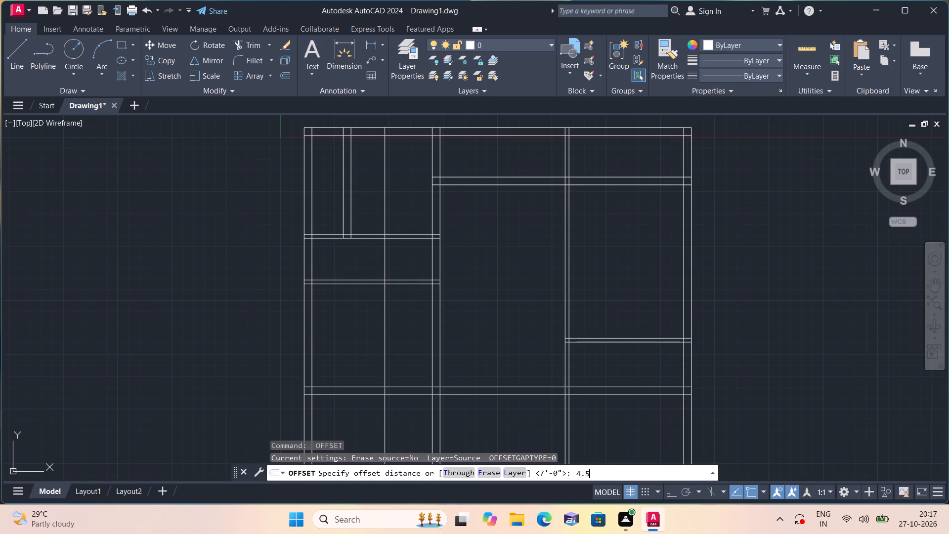
key(space)
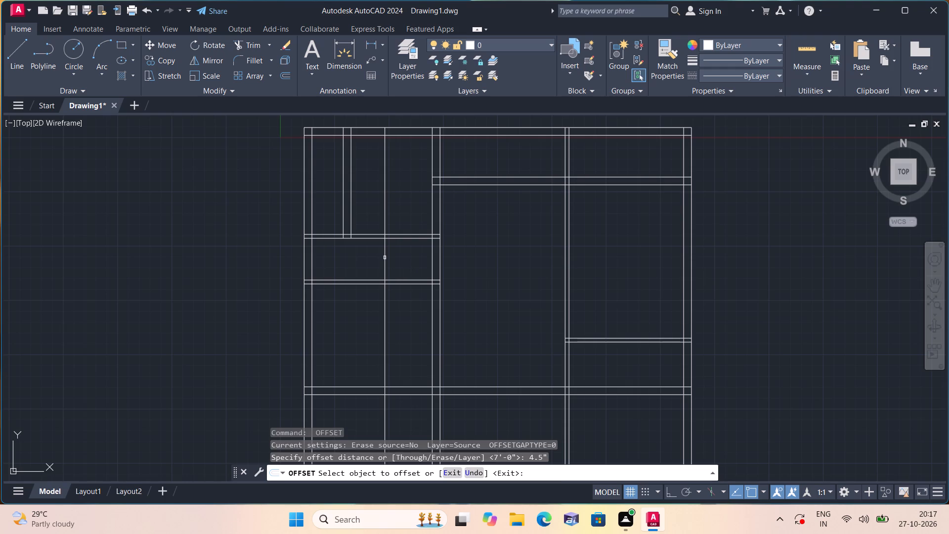
click(385, 258)
click(424, 268)
key(space)
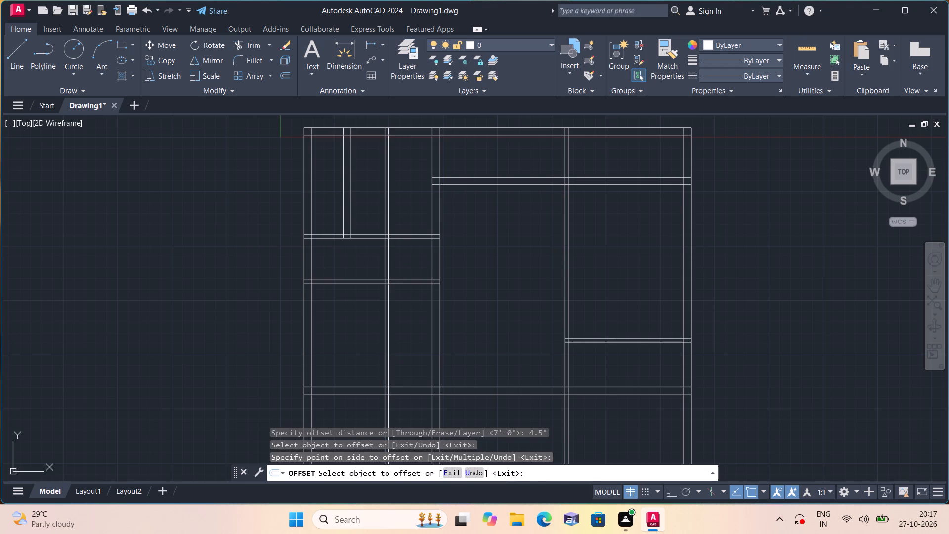
Trim both new vertical partition lines between the lower 4.5" horizontal partition and the 9" horizontal wall beneath it.
text(t)
key(r)
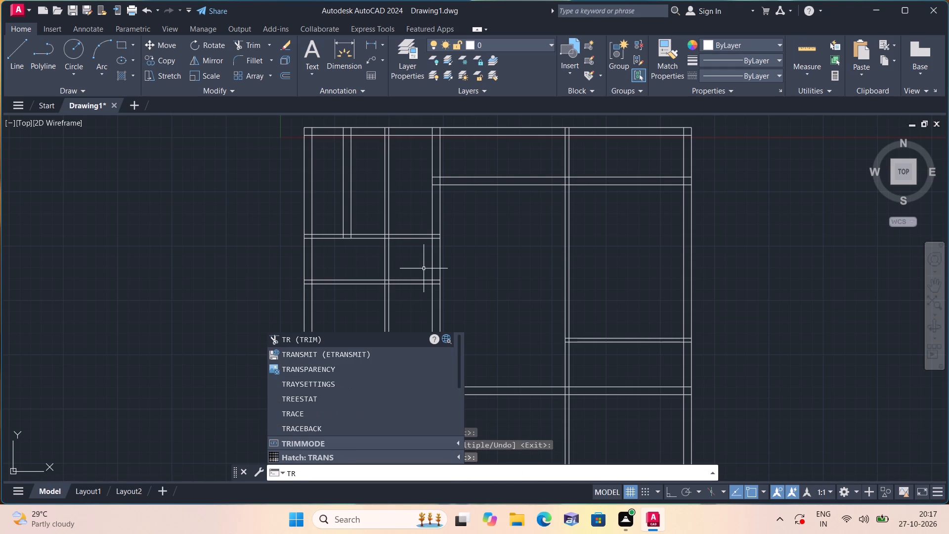
text(im)
key(space)
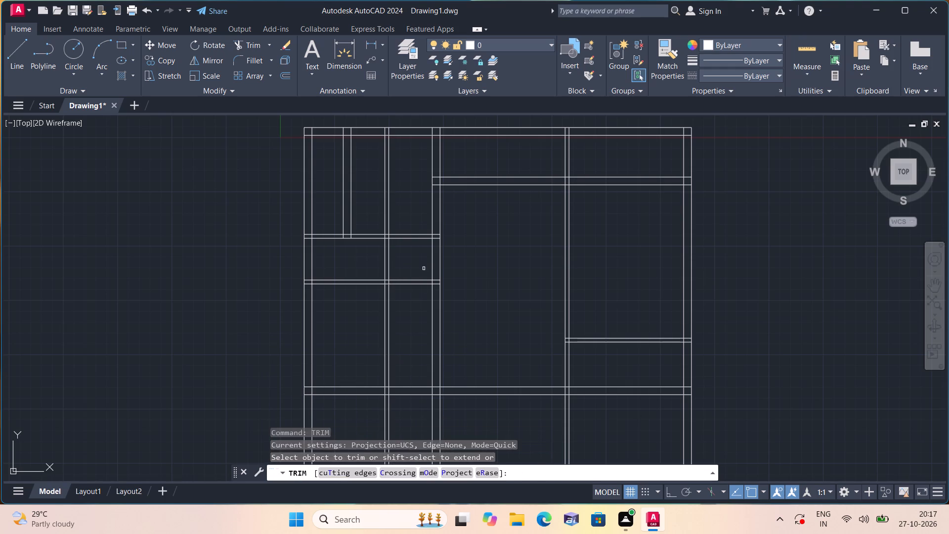
drag(409, 318, 372, 314)
Trim the new vertical partition lines above the upper 4.5" horizontal partition, including the short pieces inside the top outer wall.
scroll(371, 317, down, 1)
middle_drag(372, 314, 379, 279)
scroll(414, 209, up, 1)
drag(388, 226, 376, 213)
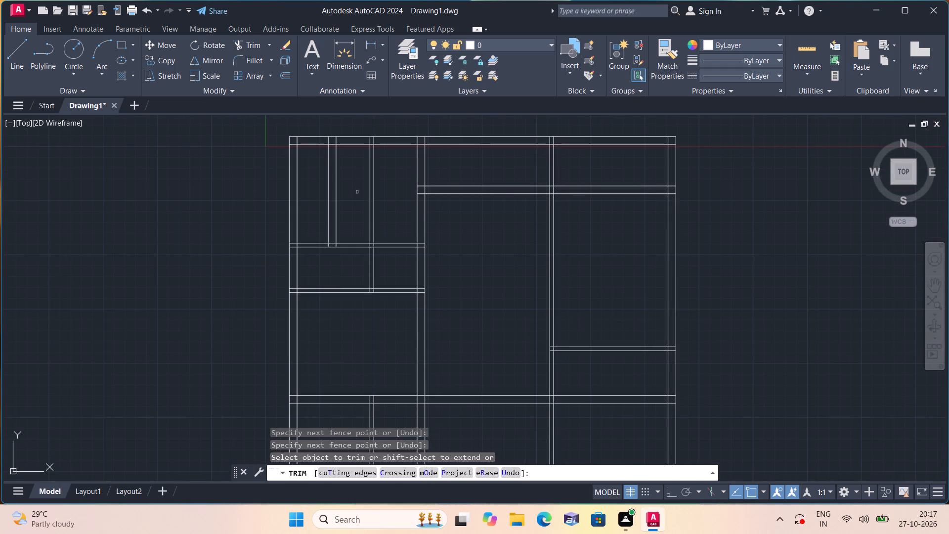
drag(357, 178, 387, 205)
scroll(366, 140, up, 3)
drag(365, 139, 380, 144)
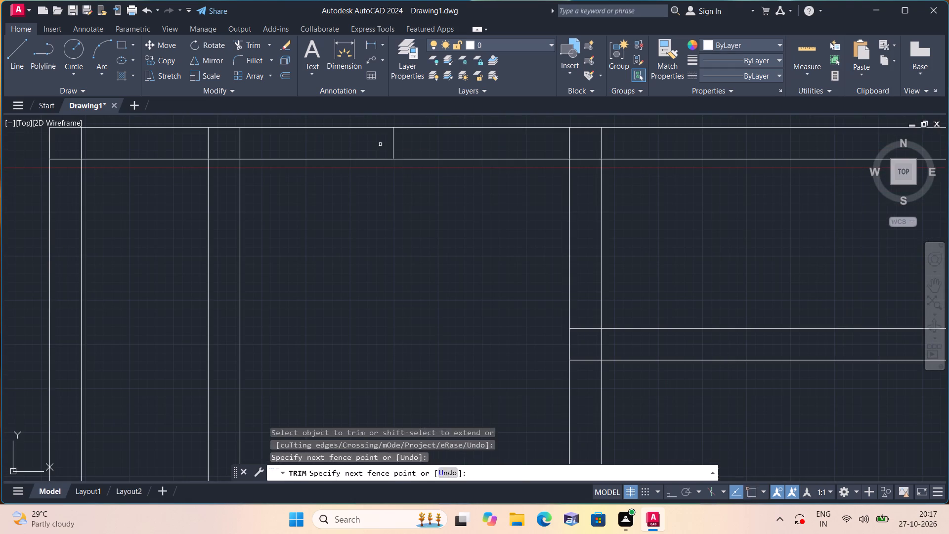
click(421, 151)
click(363, 138)
Trim the new vertical partition lines below the lower 9" horizontal wall, including the short pieces inside that wall.
scroll(363, 139, down, 3)
middle_drag(356, 307, 367, 180)
scroll(367, 185, down, 1)
drag(389, 279, 376, 267)
click(360, 253)
drag(361, 254, 395, 280)
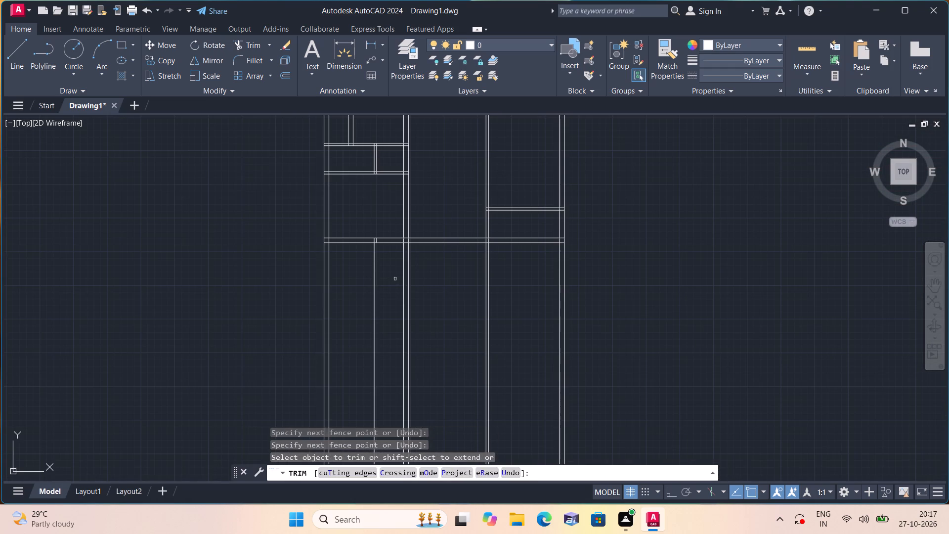
drag(383, 268, 369, 260)
scroll(373, 241, up, 3)
drag(363, 234, 368, 237)
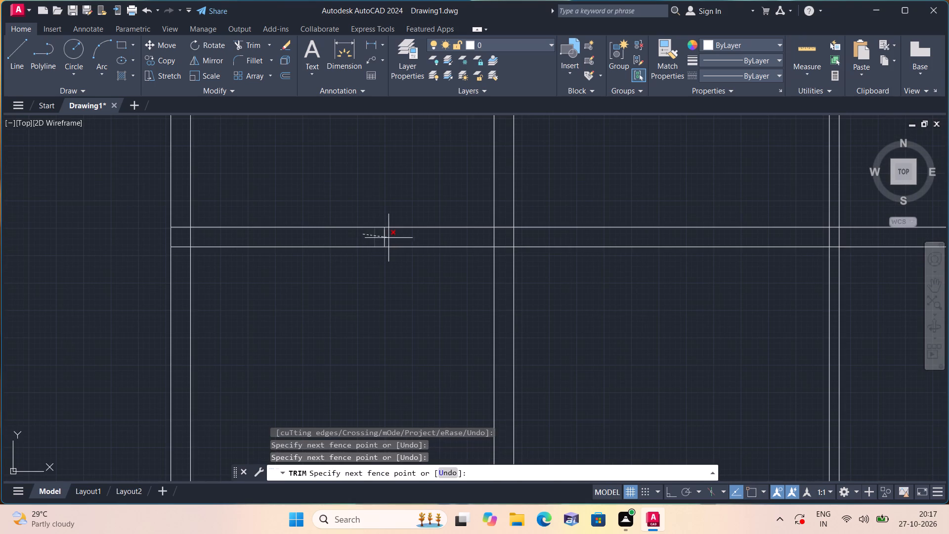
click(397, 239)
Trim the upper 4.5" horizontal partition's lines from the new vertical partition through the second interior vertical wall, including the pieces inside it.
scroll(397, 239, down, 3)
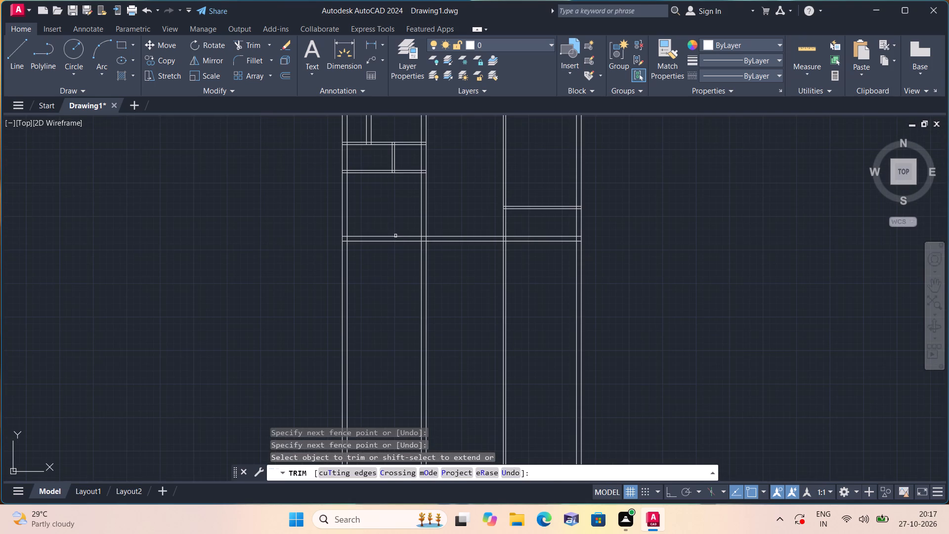
middle_drag(392, 210, 395, 322)
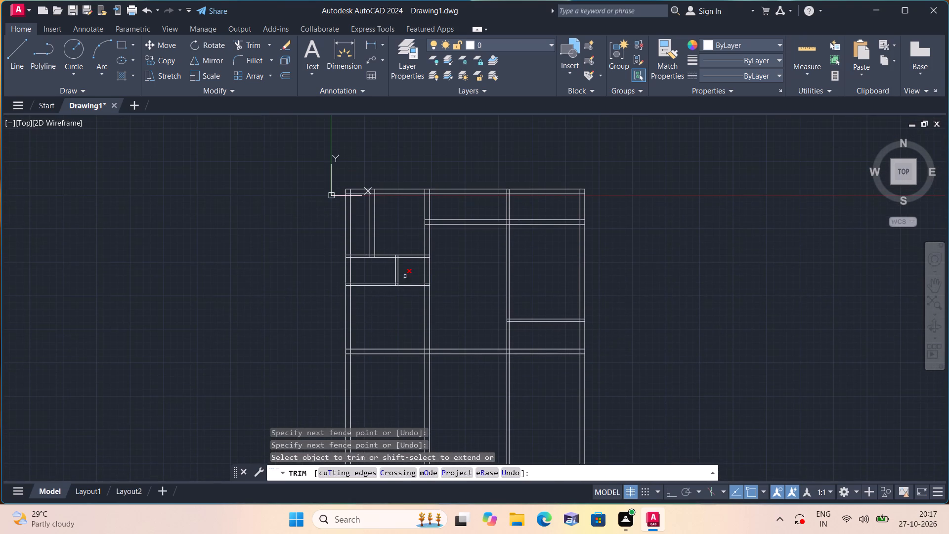
scroll(411, 257, up, 1)
drag(407, 238, 412, 275)
scroll(430, 256, up, 1)
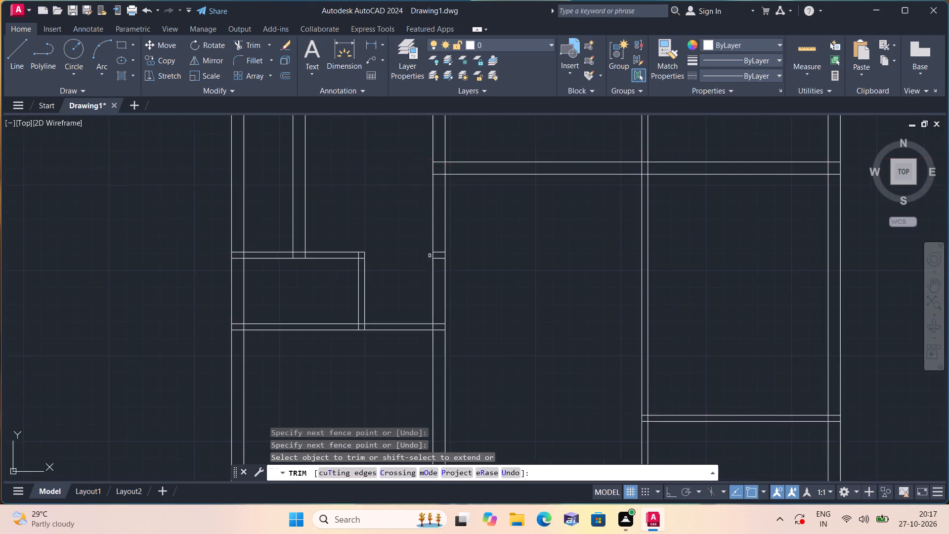
scroll(430, 256, up, 2)
scroll(463, 233, up, 1)
drag(441, 232, 433, 295)
scroll(414, 230, down, 5)
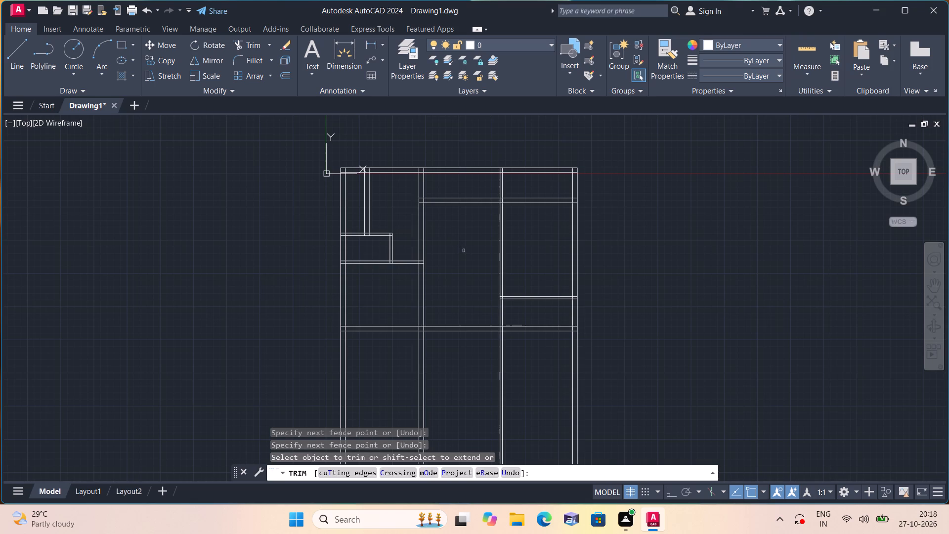
middle_drag(464, 251, 436, 200)
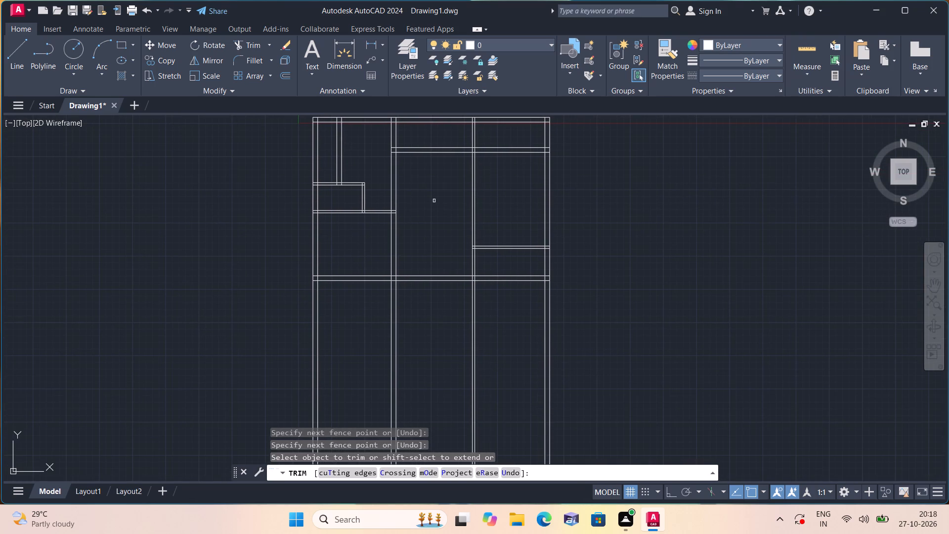
key(space)
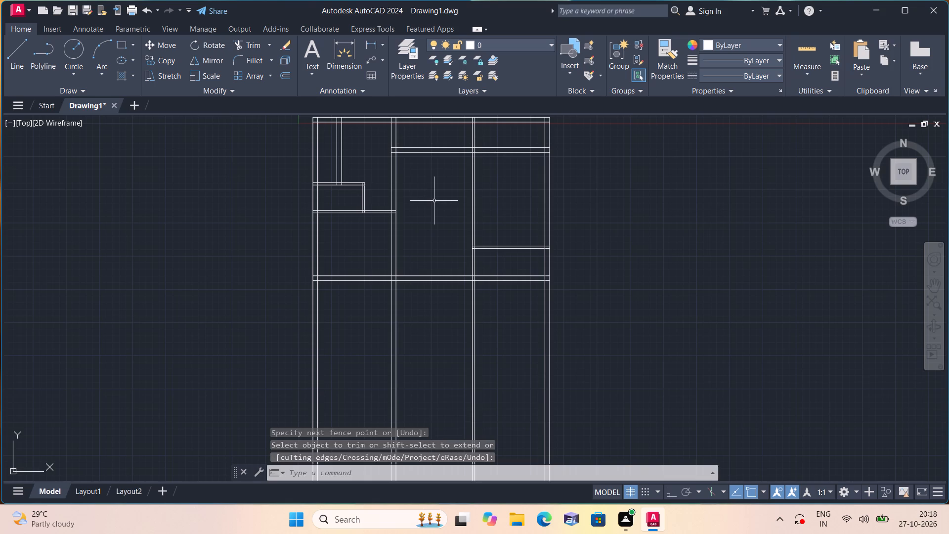
Offset the bottom line of the lowest 9" horizontal wall 13' downward.
key(o)
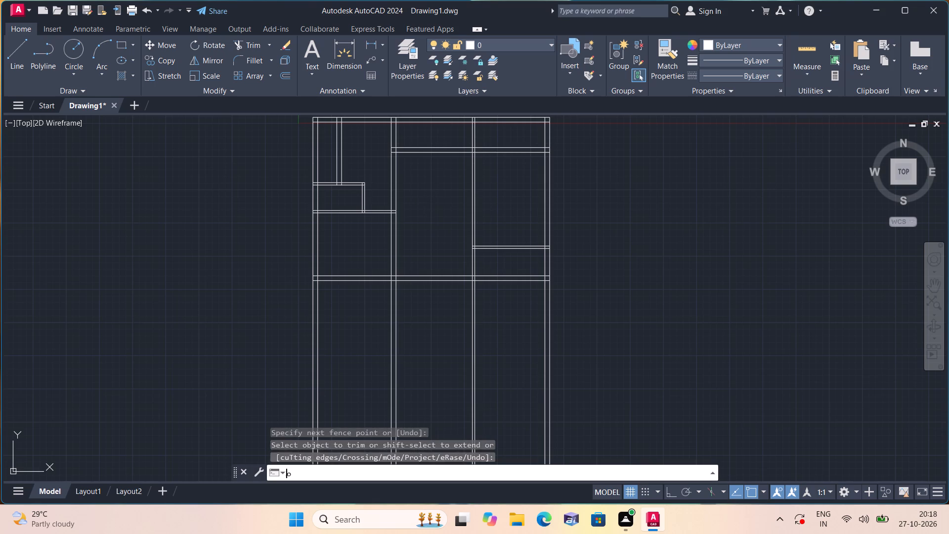
text(ff)
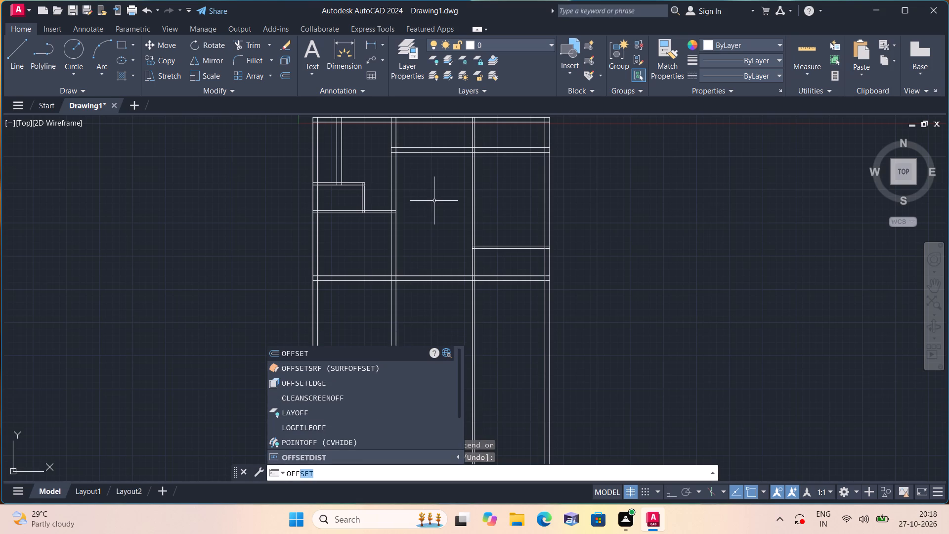
key(space)
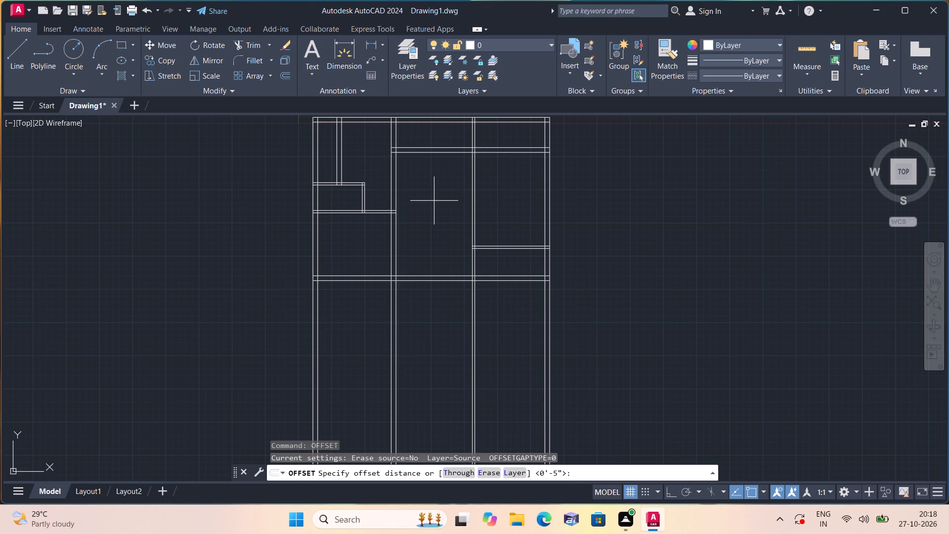
key(1)
key(3)
text(')
key(space)
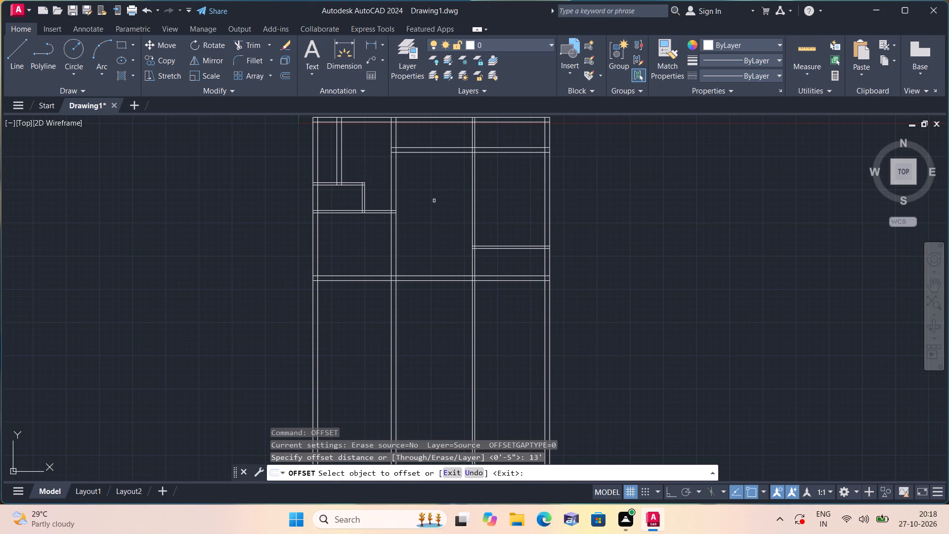
click(369, 282)
click(371, 374)
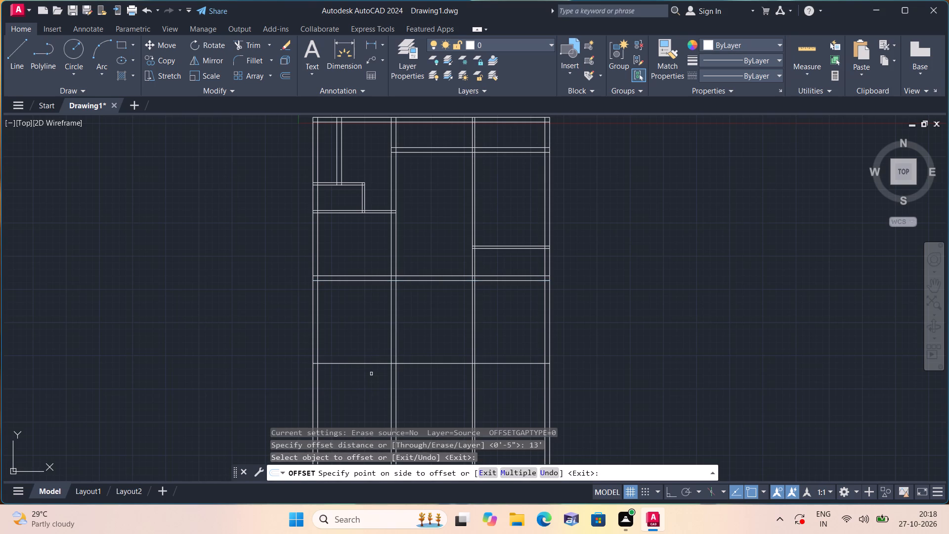
key(space)
Offset the new horizontal line 4.5" downward to form a partition.
key(space)
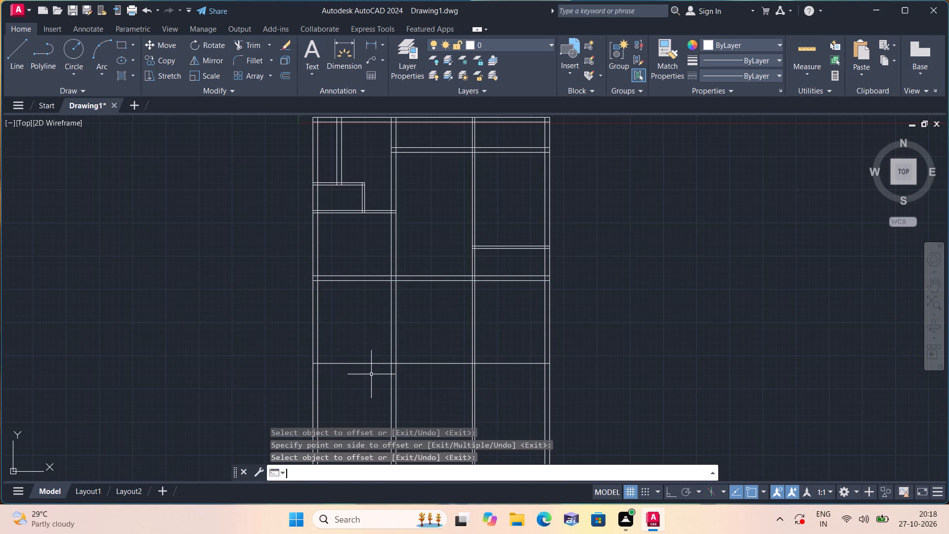
text(4.5")
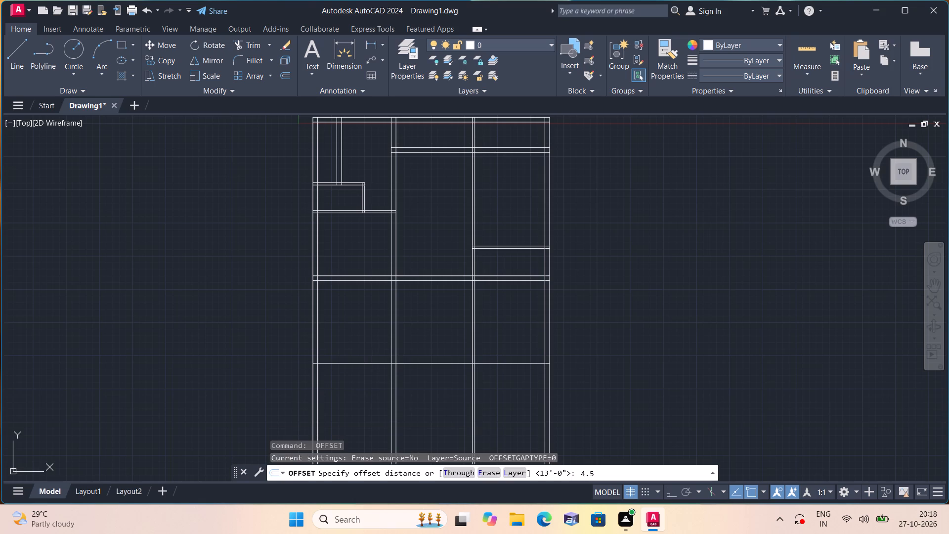
key(space)
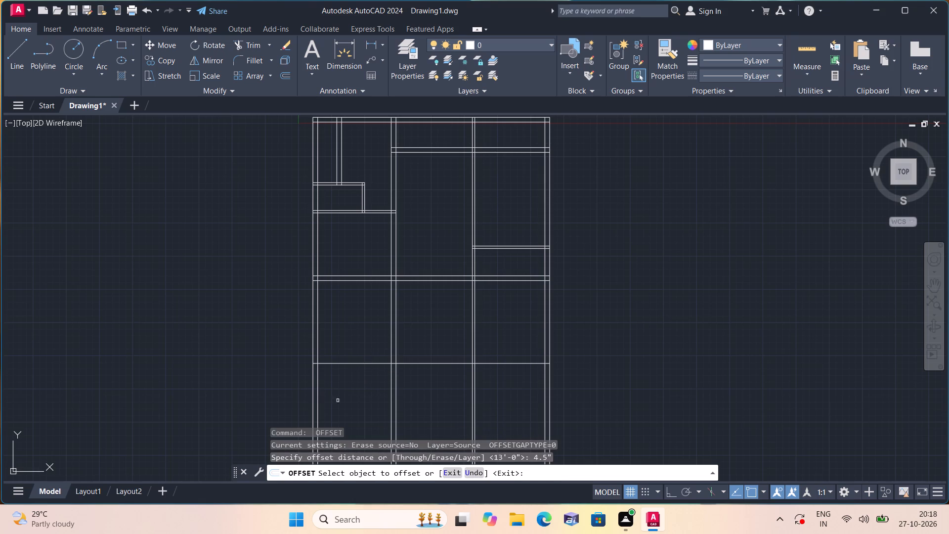
click(361, 362)
click(361, 393)
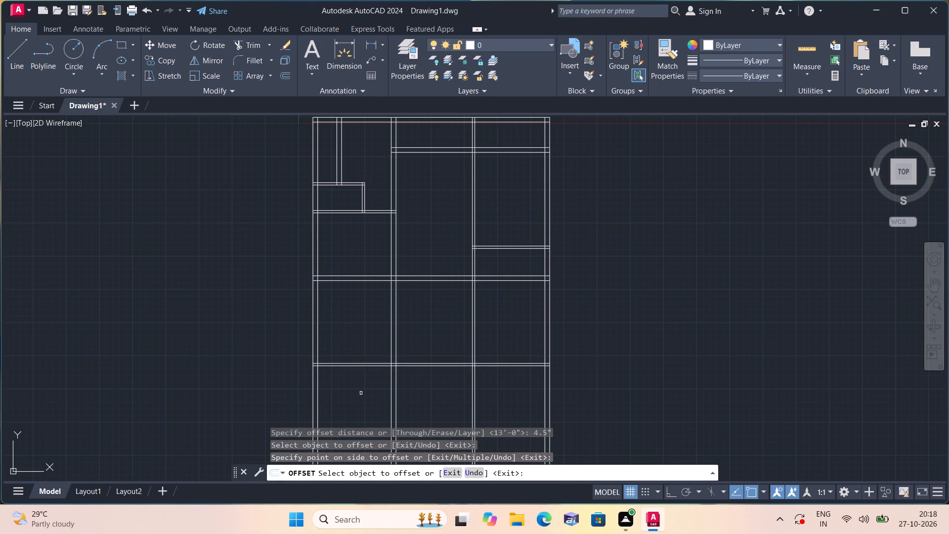
key(space)
Trim the first interior vertical wall between the 9" horizontal wall and the new partition, and the partition between both interior vertical walls.
text(tr)
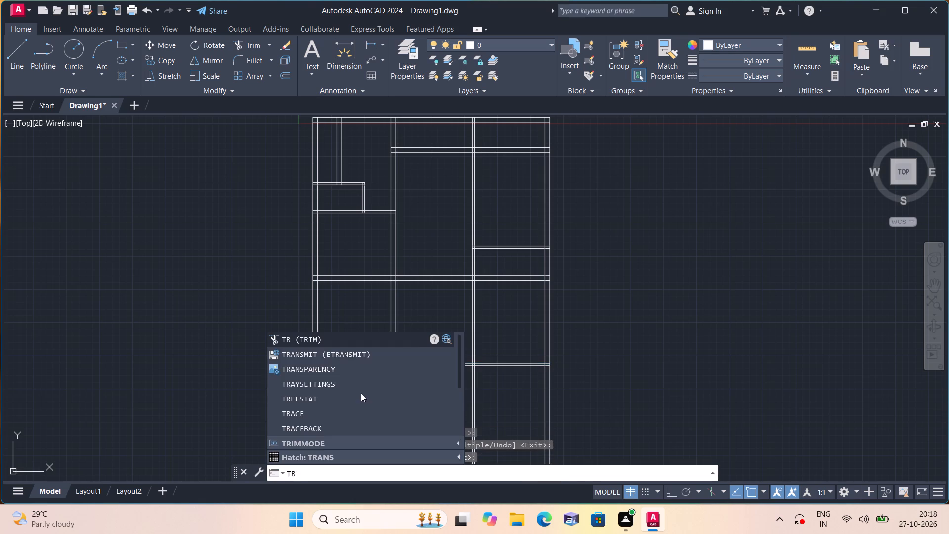
text(im)
key(space)
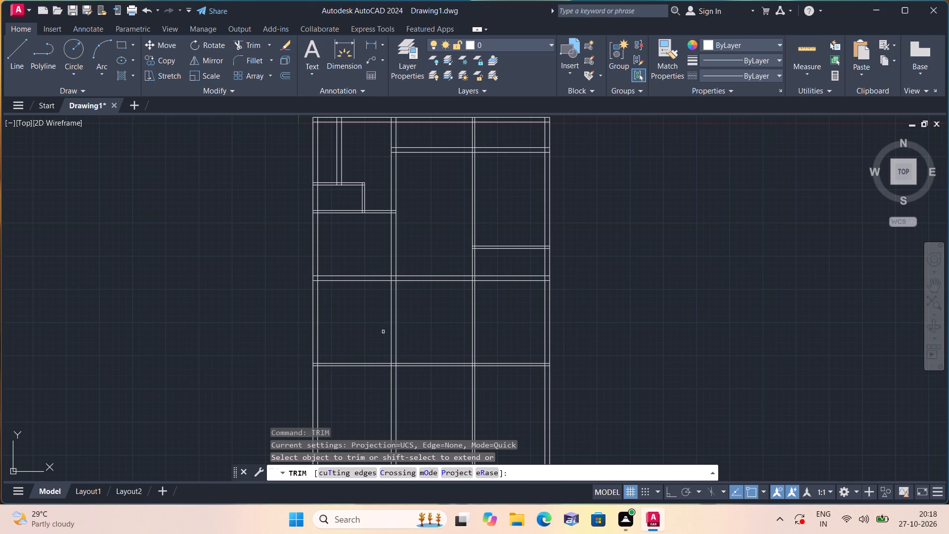
drag(376, 316, 441, 390)
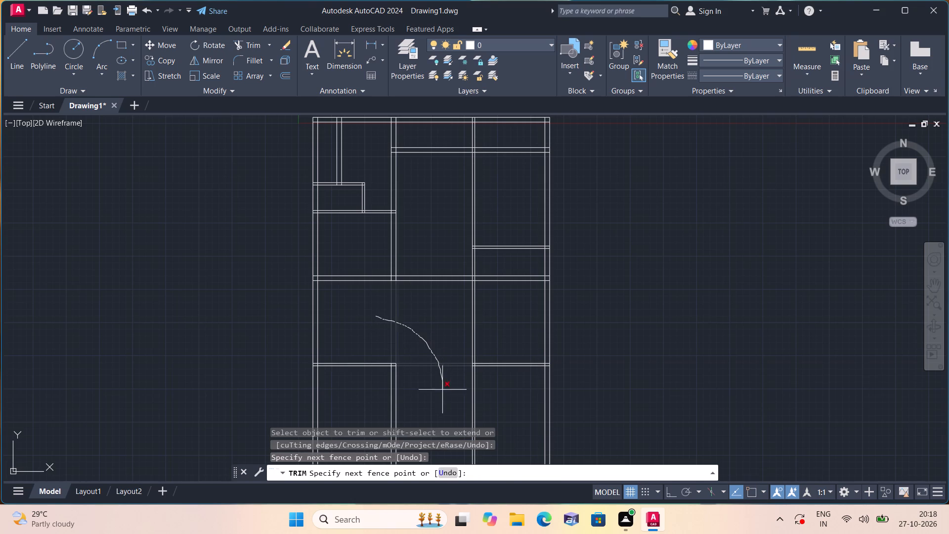
drag(441, 390, 430, 399)
Trim the new partition's lines from the second interior vertical wall to the right outer wall, including the short pieces inside both walls.
scroll(432, 348, down, 1)
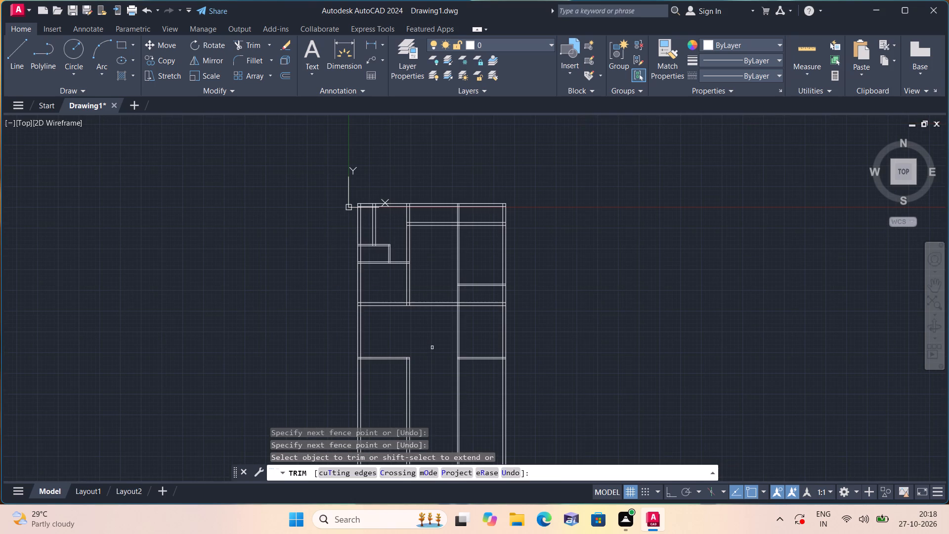
drag(473, 344, 477, 378)
scroll(469, 367, up, 3)
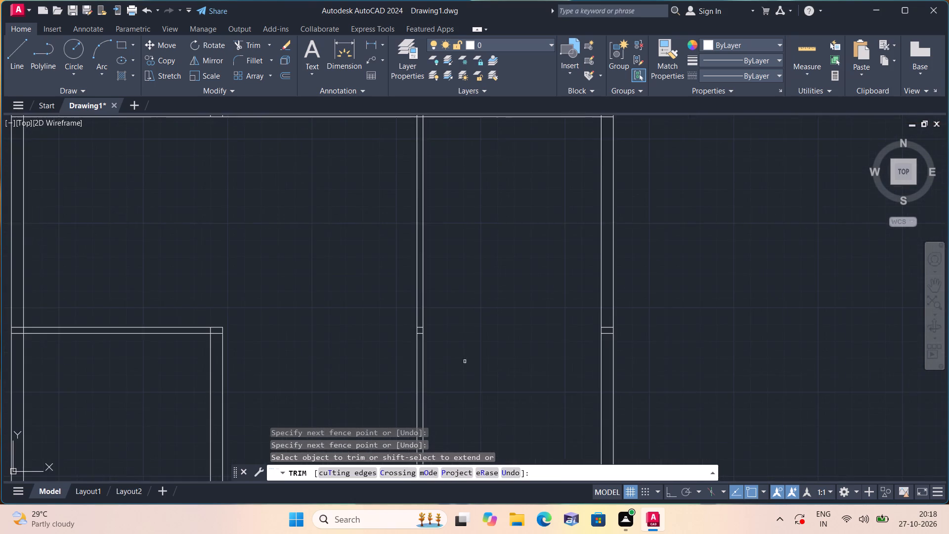
scroll(420, 330, up, 2)
drag(420, 314, 417, 346)
scroll(423, 335, down, 2)
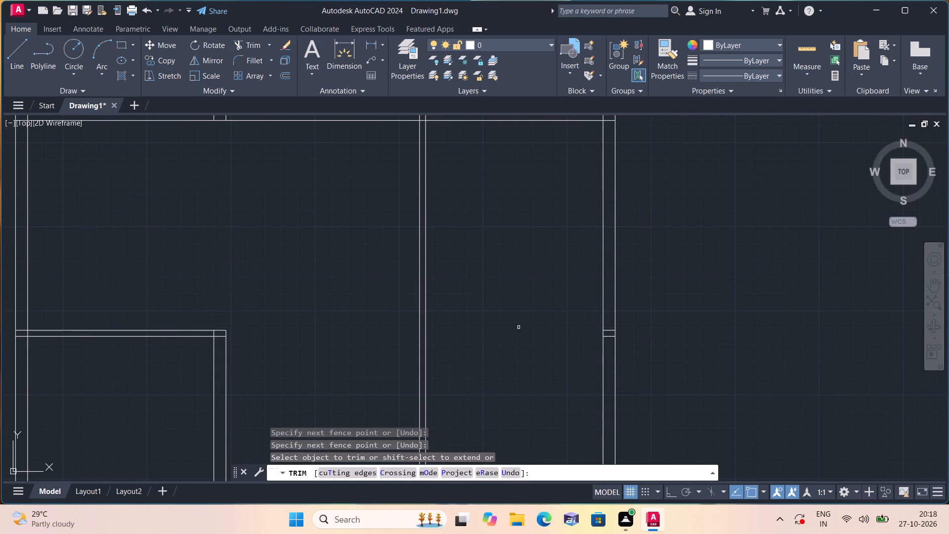
double_click(606, 327)
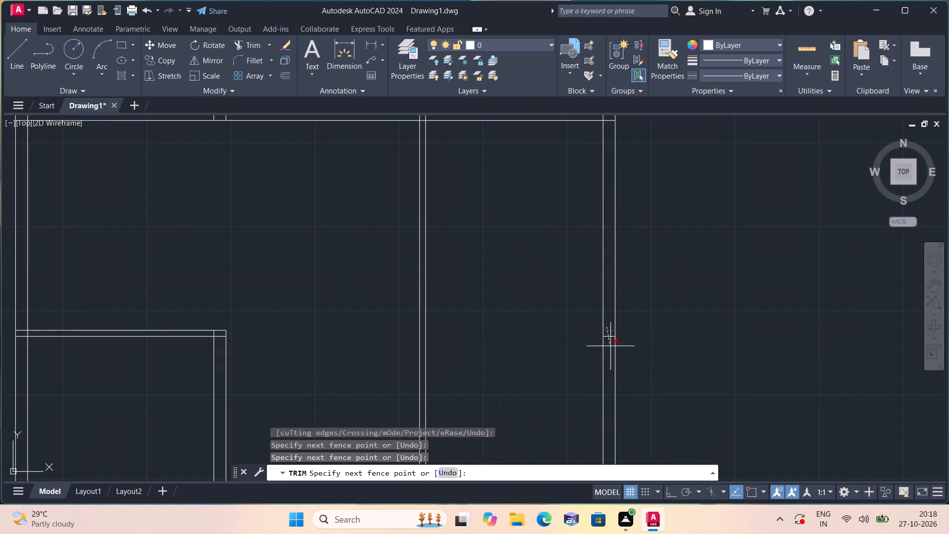
click(611, 349)
scroll(574, 316, down, 2)
middle_drag(492, 280, 517, 296)
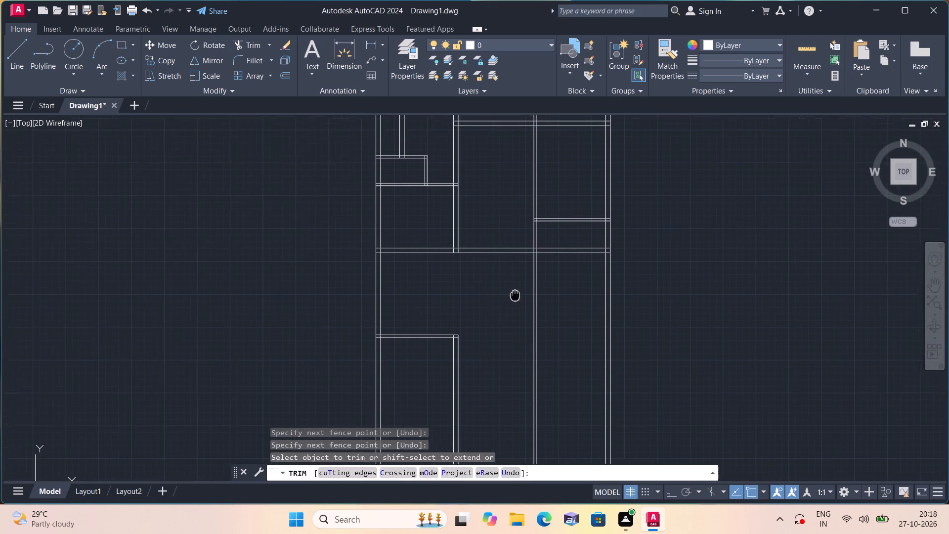
middle_drag(517, 296, 532, 300)
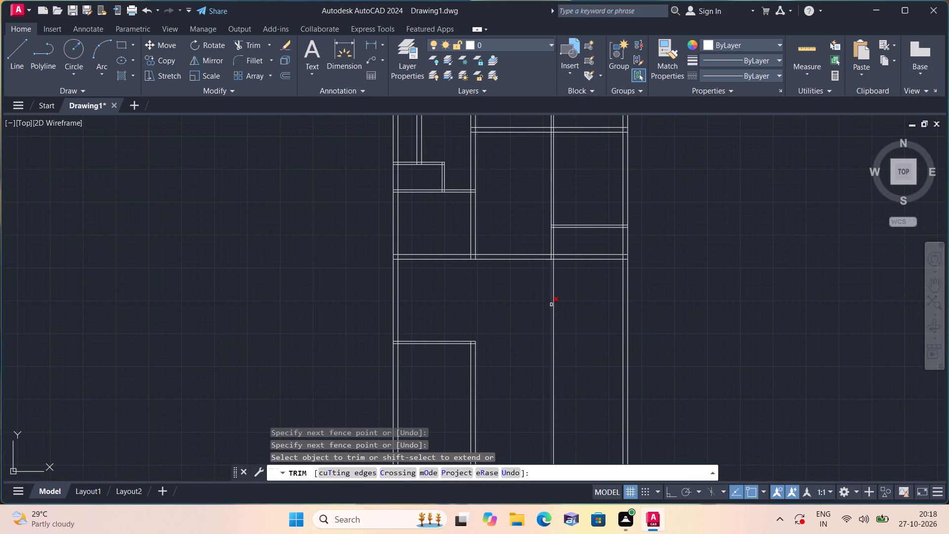
click(517, 293)
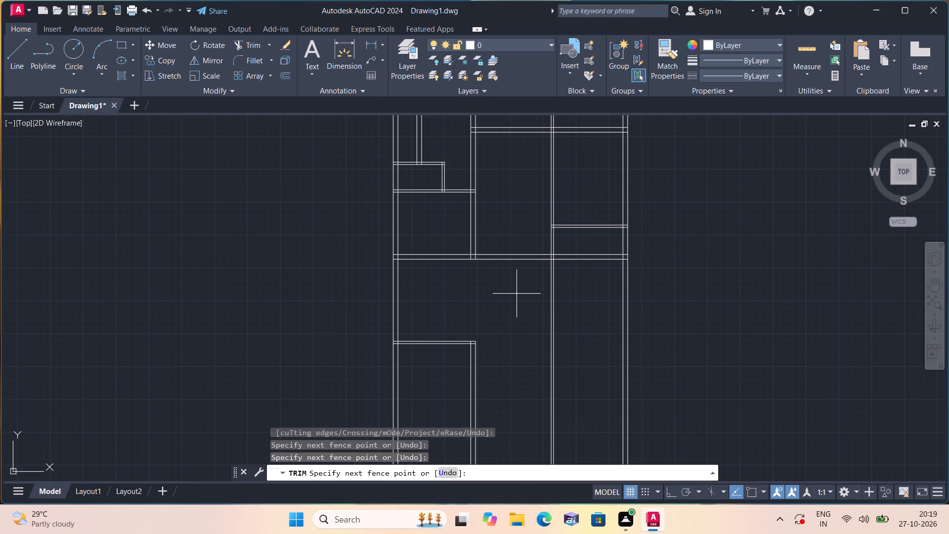
key(space)
Offset the inner line of the left outer wall 3'9" into the plan.
text(off)
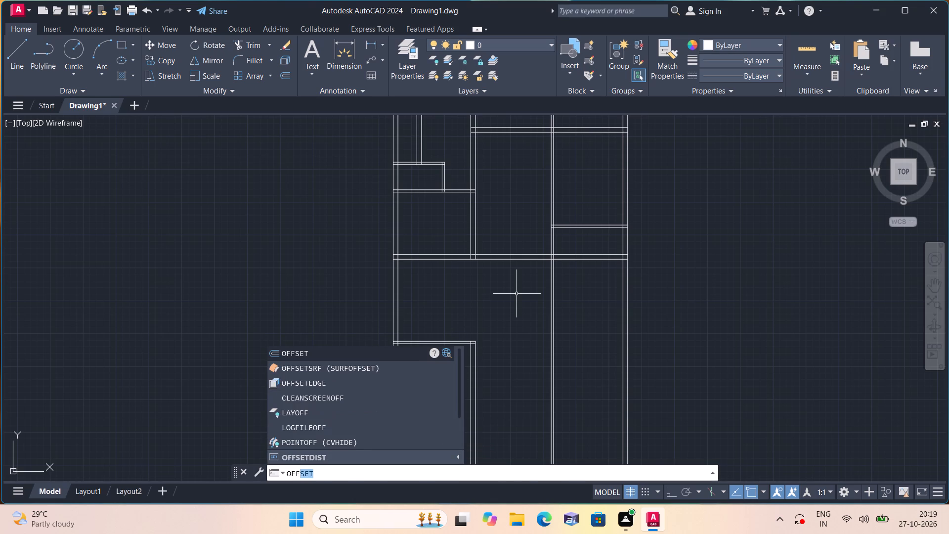
key(space)
text(3'9")
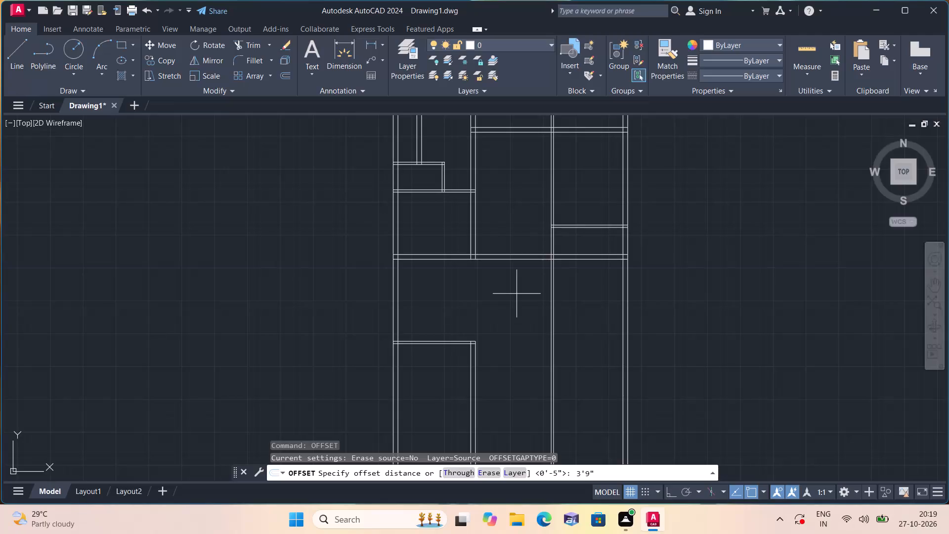
key(space)
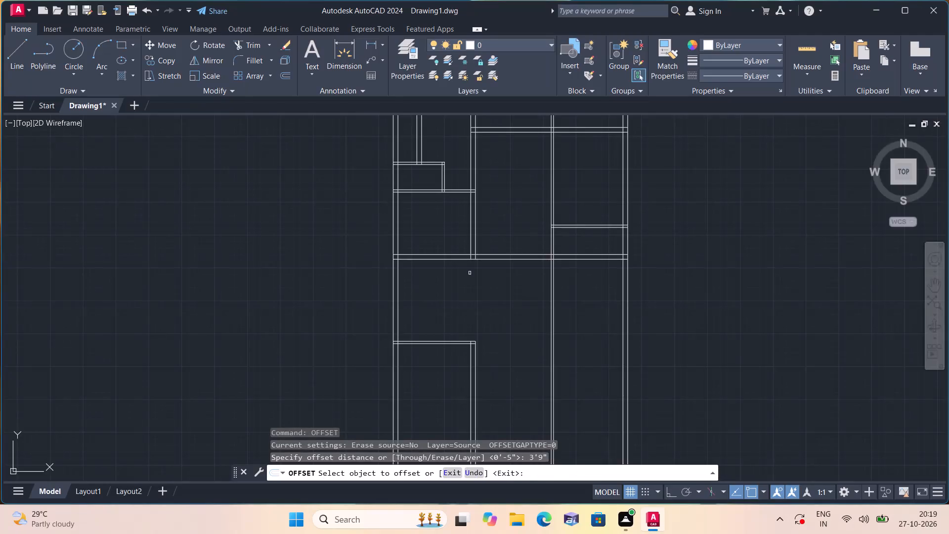
scroll(468, 272, down, 1)
scroll(436, 282, up, 2)
click(403, 271)
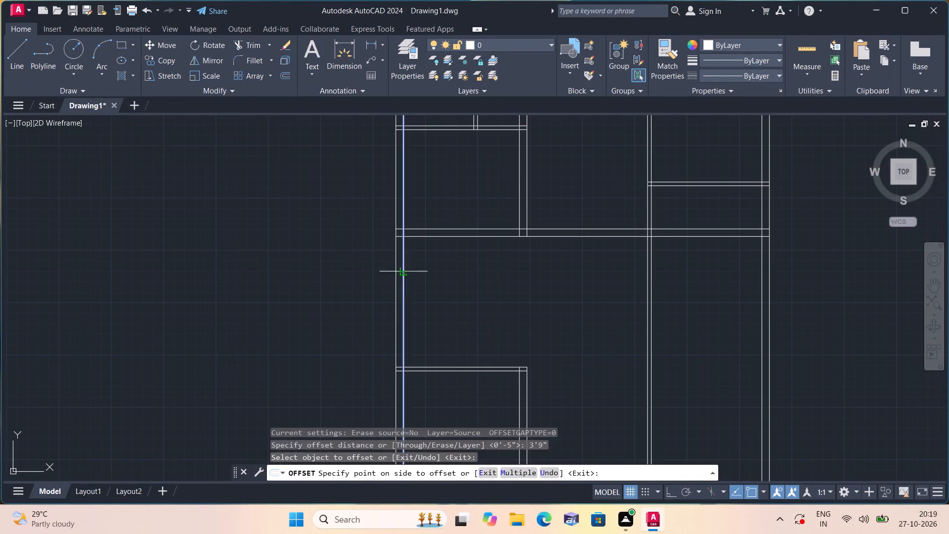
click(476, 284)
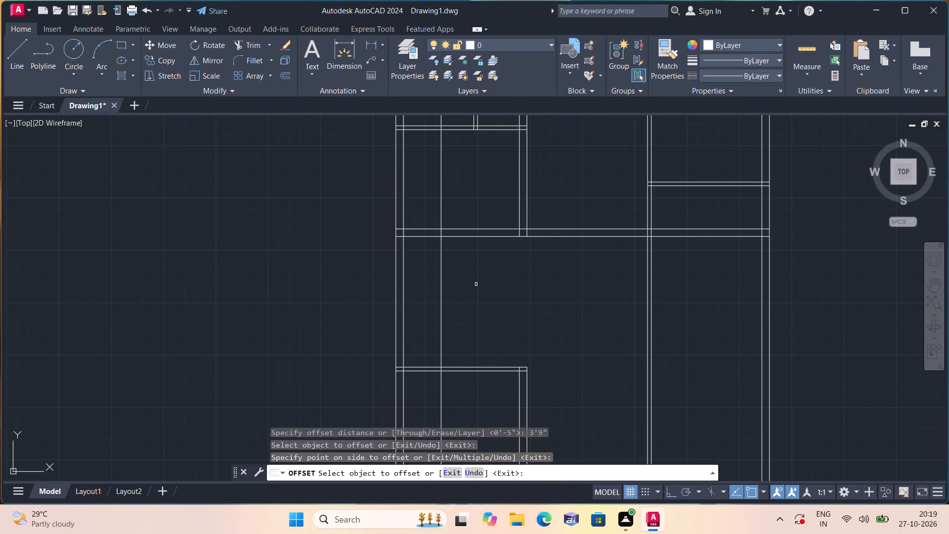
key(space)
Offset the new vertical line 9" to the right to give the wall its thickness.
key(space)
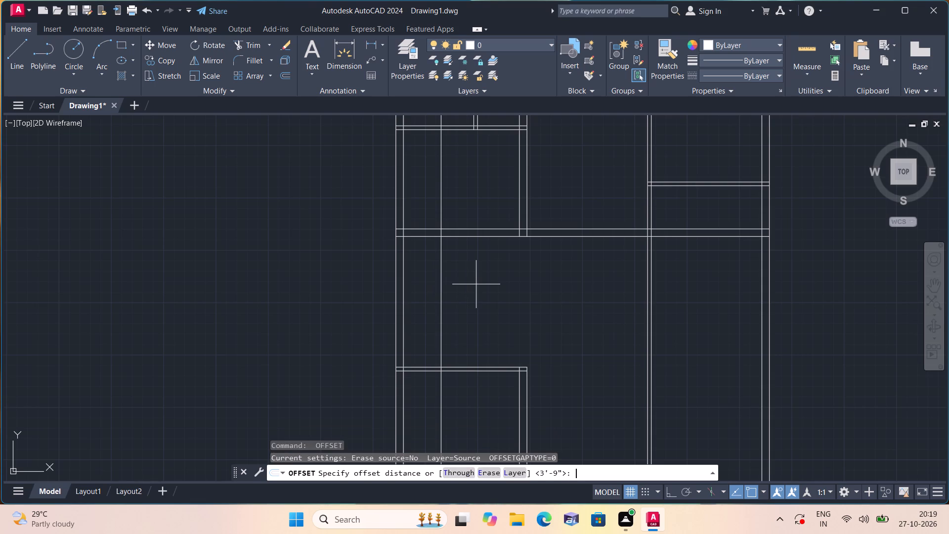
text(9")
key(space)
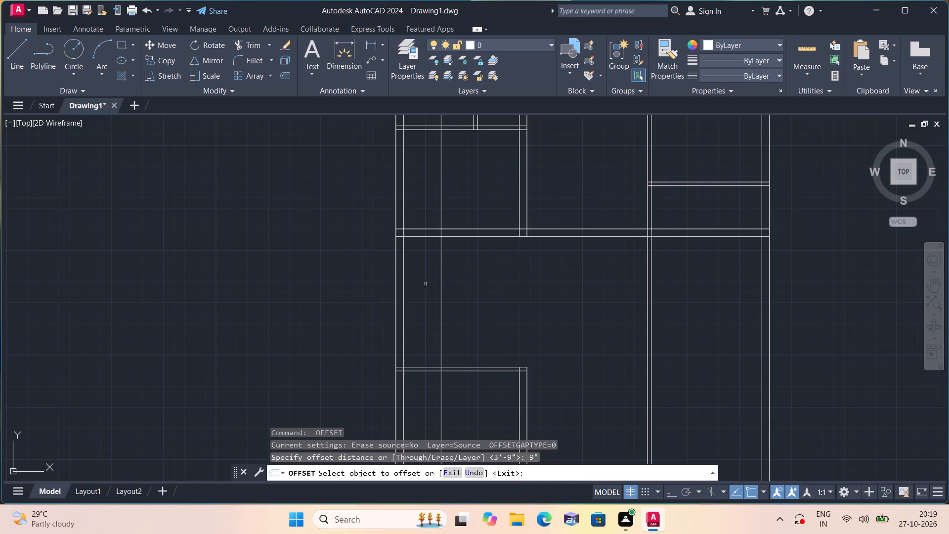
click(442, 285)
click(485, 287)
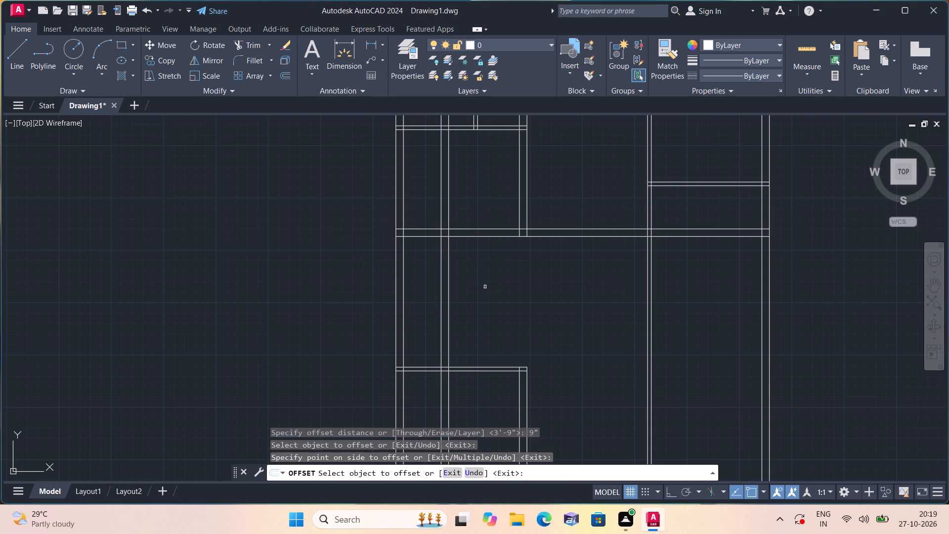
key(space)
Trim the two new vertical wall lines above the lowest full-width 9" horizontal wall.
text(trim)
key(space)
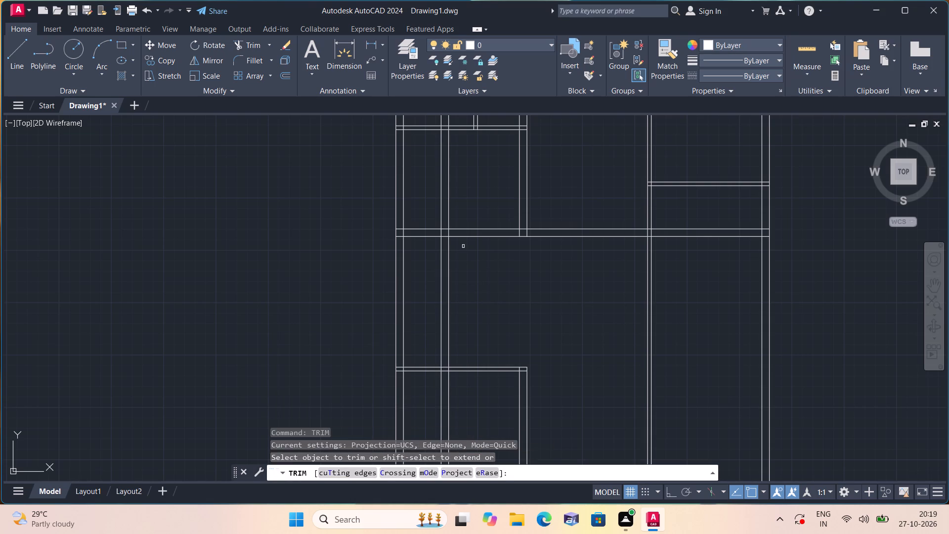
scroll(449, 234, up, 1)
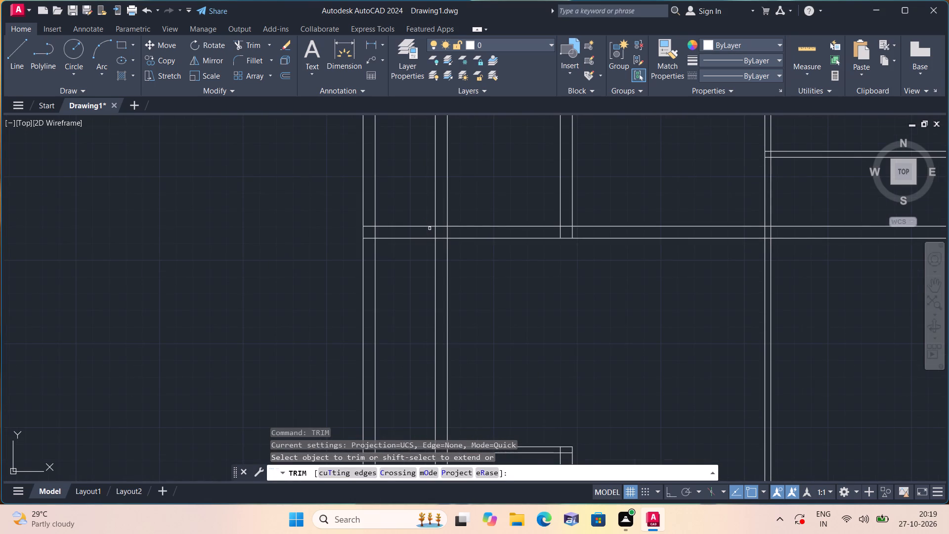
click(430, 212)
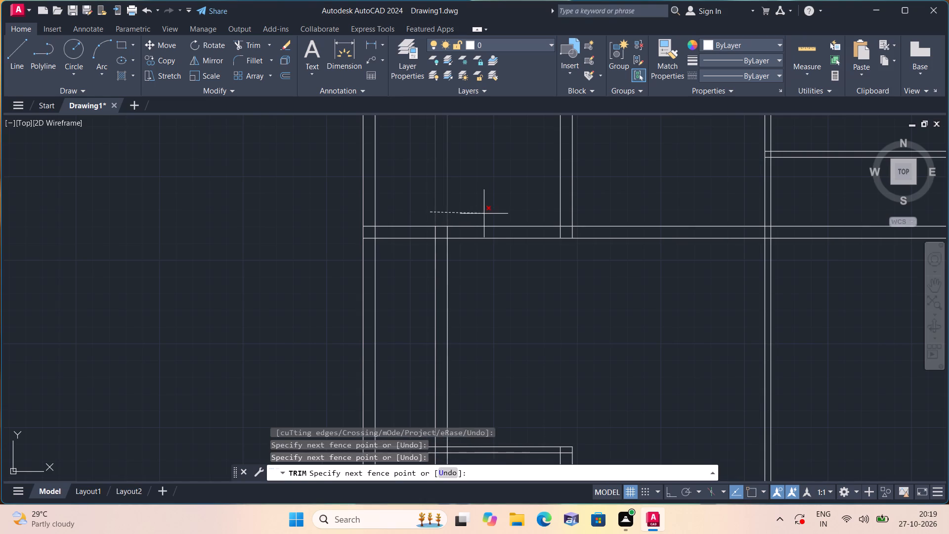
click(485, 214)
scroll(483, 204, down, 2)
middle_drag(474, 189, 496, 287)
scroll(496, 287, down, 1)
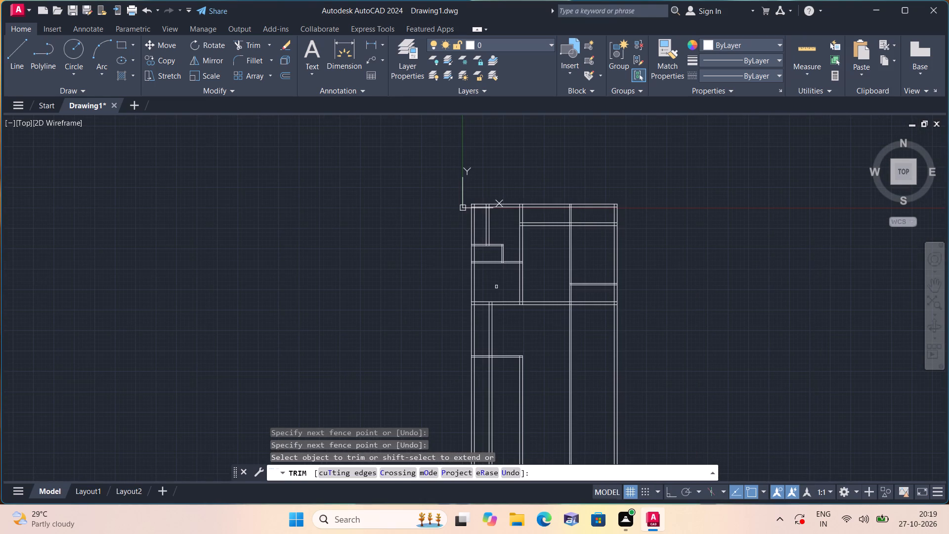
Trim the two lines of the new vertical wall below the horizontal partition in the lower-left part of the plan.
middle_drag(494, 285, 493, 190)
scroll(493, 203, up, 1)
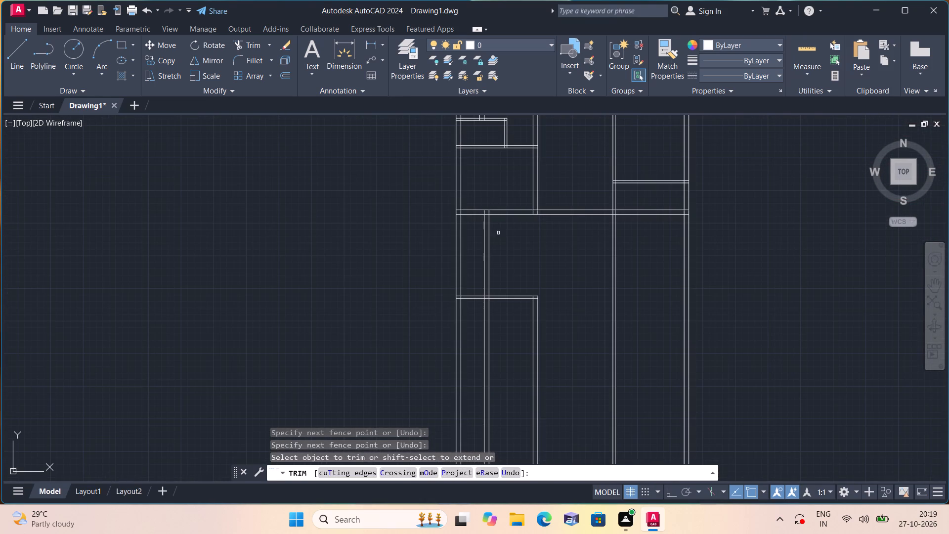
scroll(533, 245, down, 1)
click(514, 289)
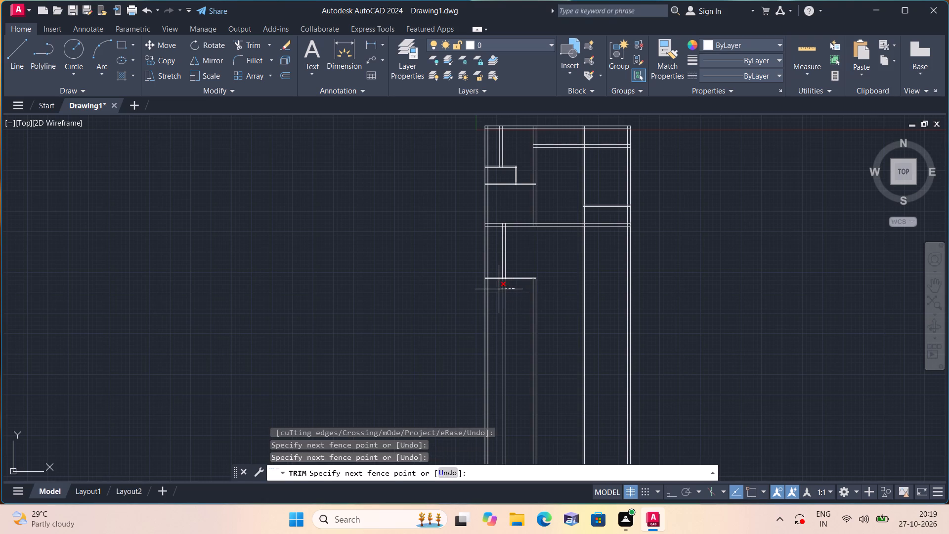
click(497, 289)
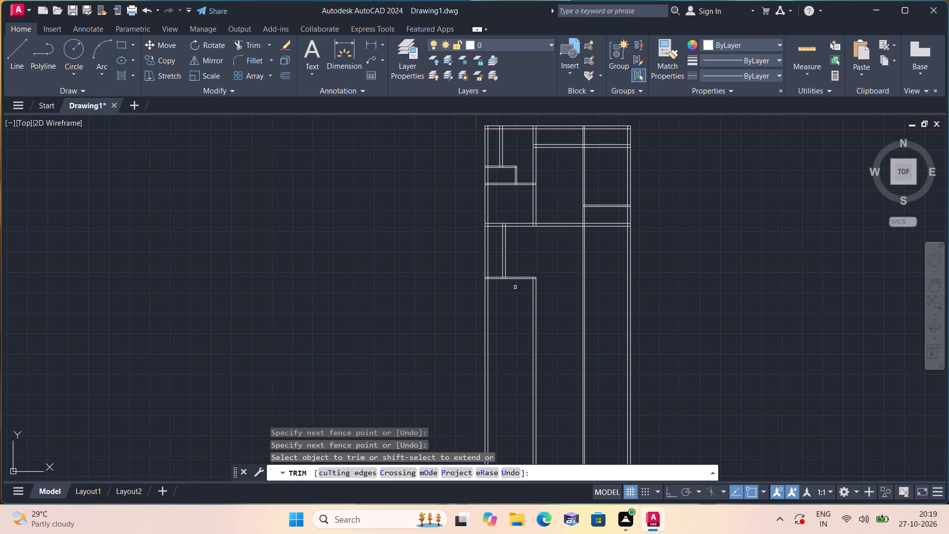
middle_drag(516, 287, 394, 376)
scroll(392, 333, up, 2)
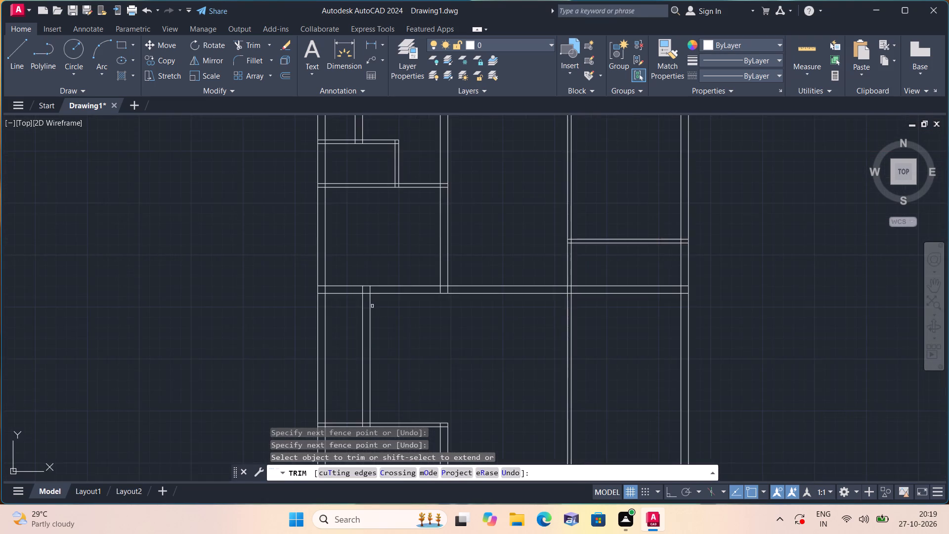
scroll(372, 305, up, 1)
middle_drag(367, 256, 387, 344)
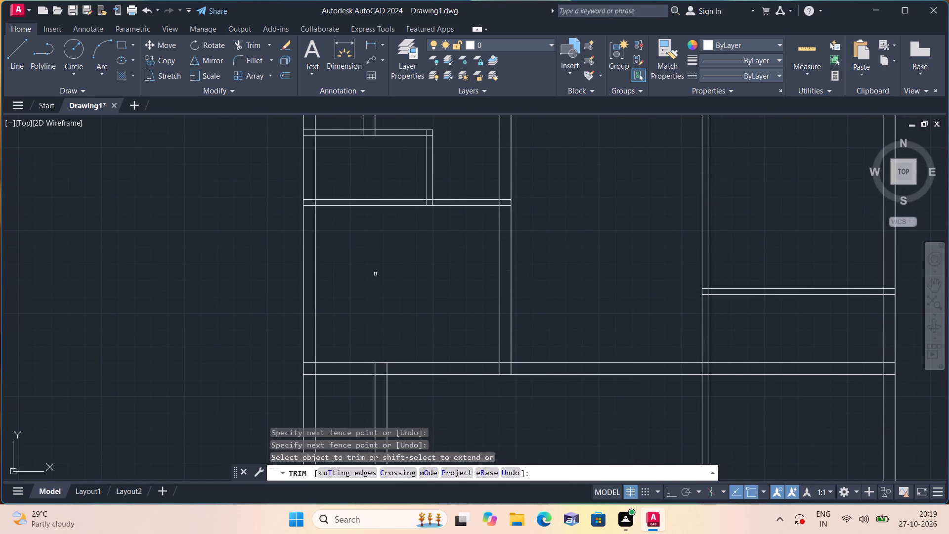
scroll(376, 265, down, 2)
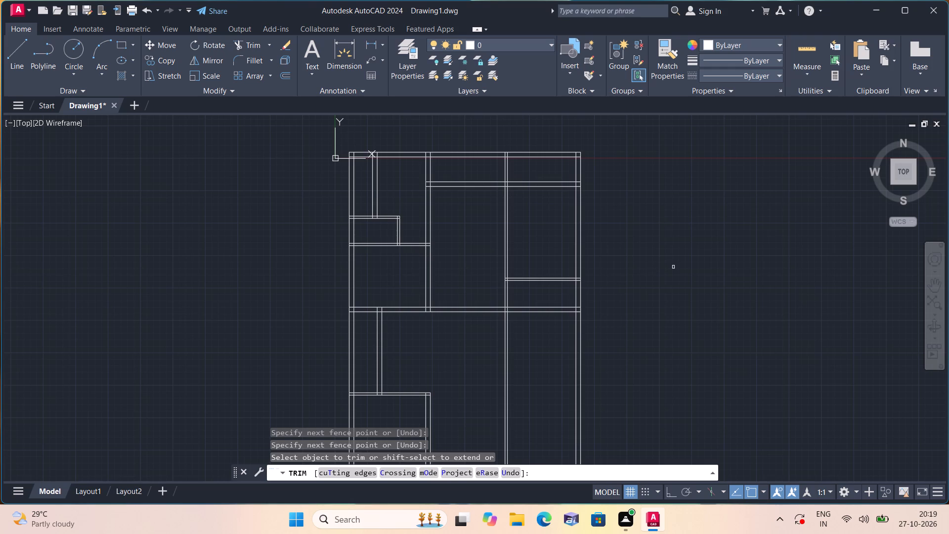
key(space)
Offset the right line of the short vertical wall below the full-width horizontal wall 13'2" to the right.
text(off)
key(space)
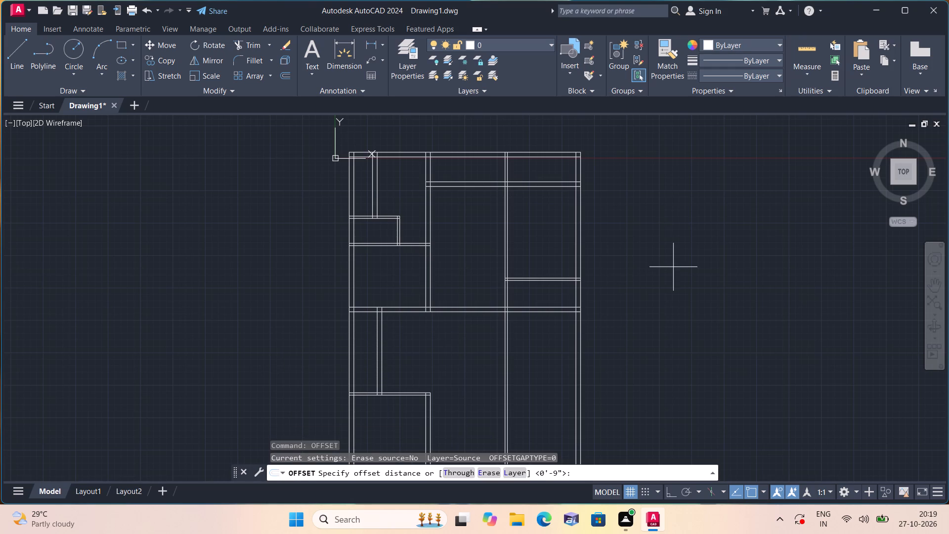
text(13'2")
key(space)
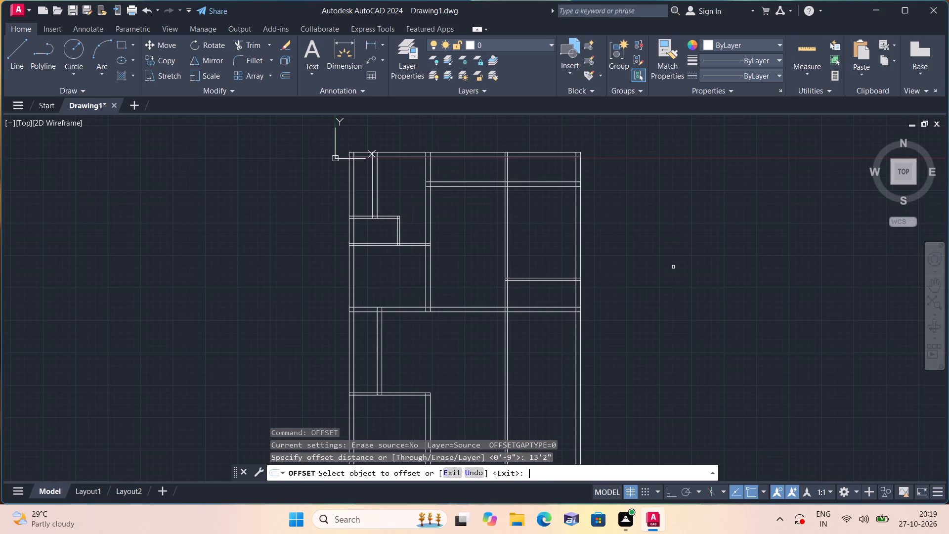
click(382, 340)
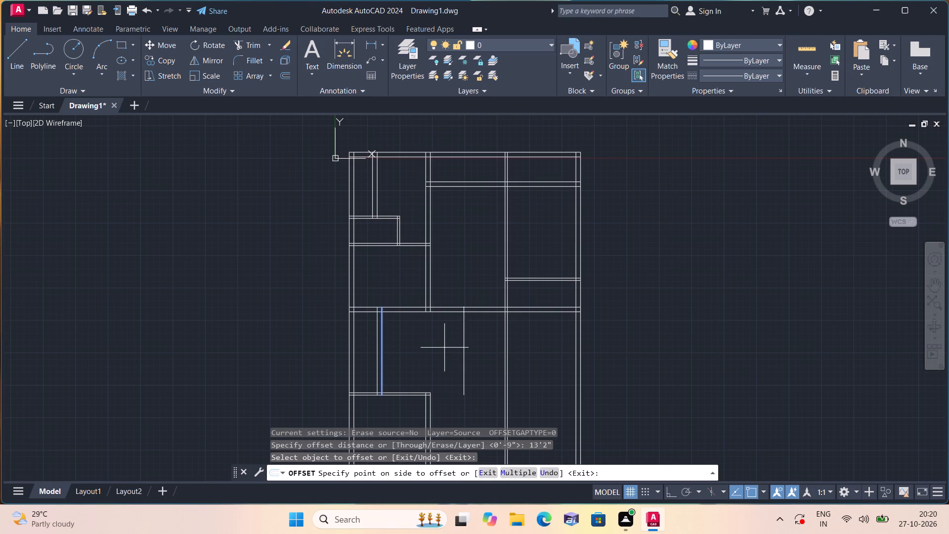
click(444, 348)
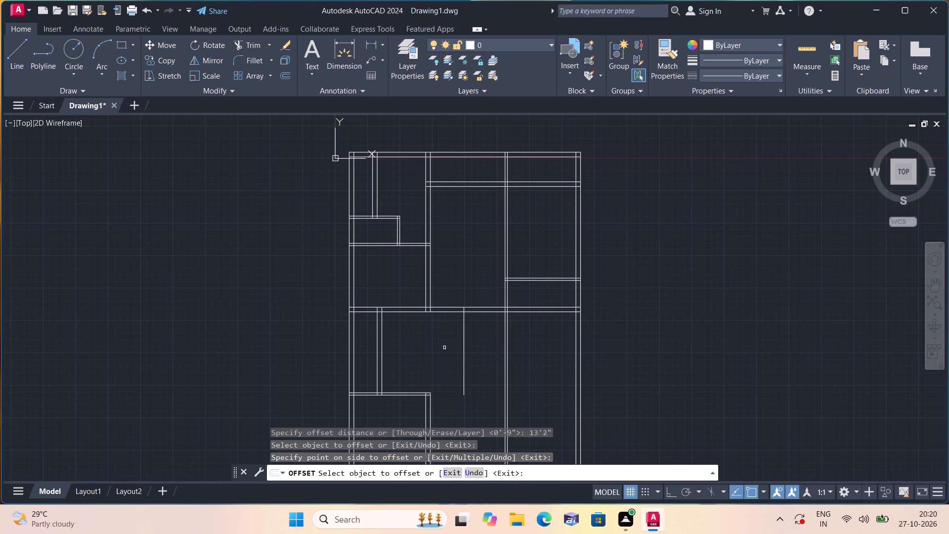
key(space)
Offset the new vertical line 9" to the right to give the wall its thickness.
key(space)
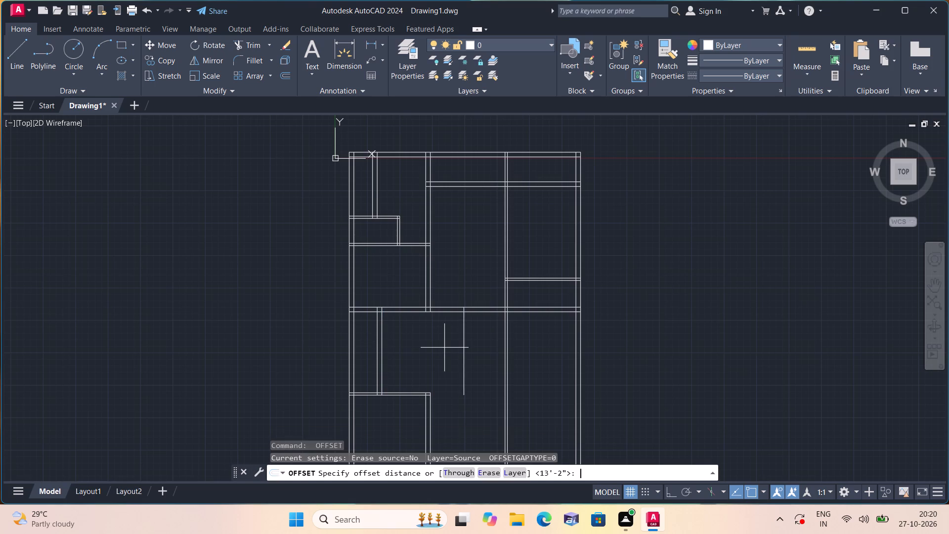
text(9")
key(space)
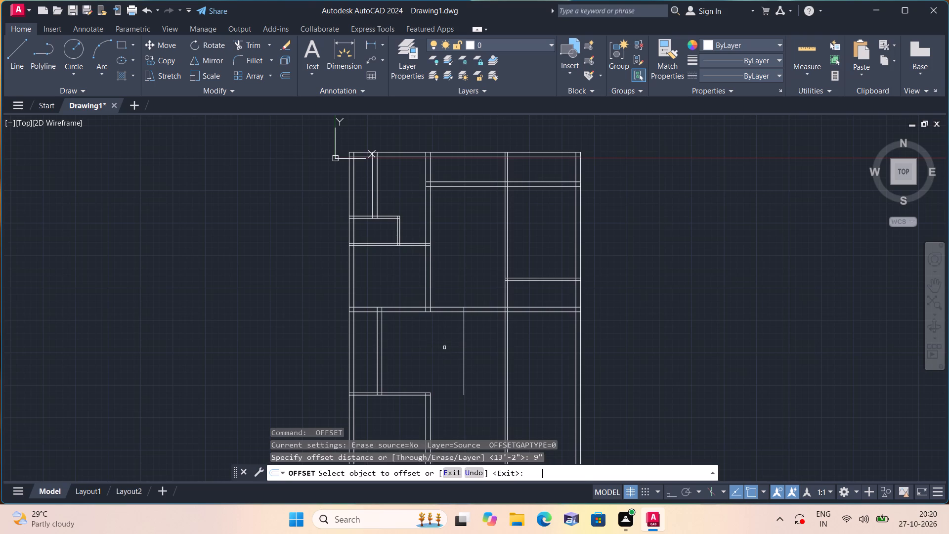
click(464, 328)
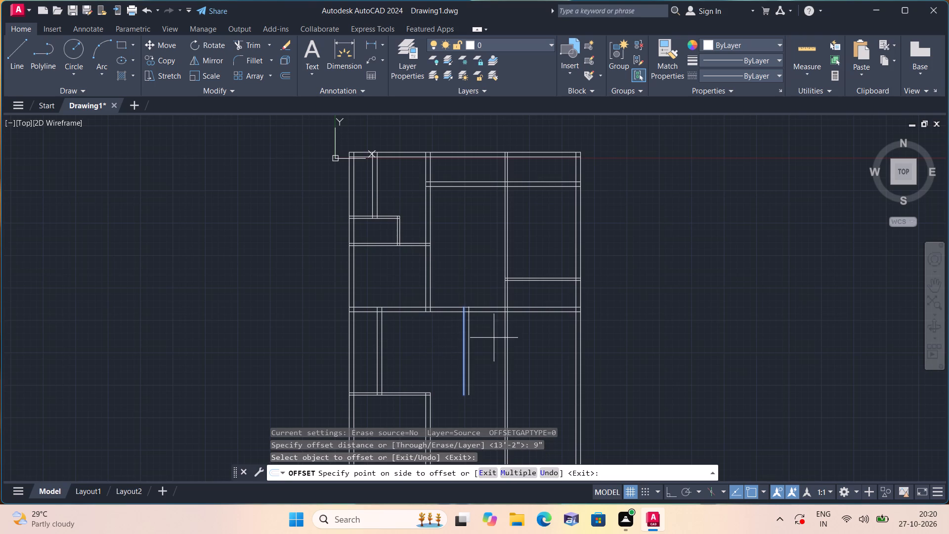
click(494, 338)
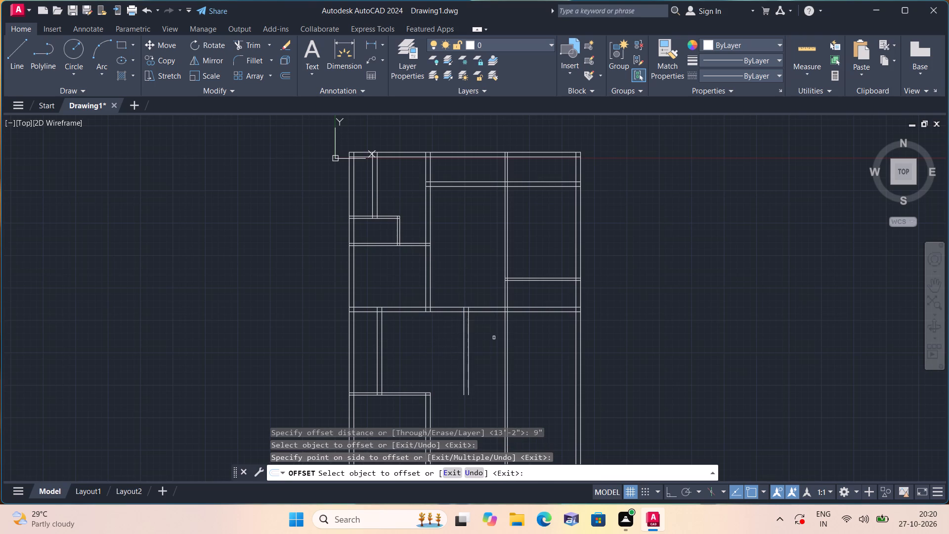
key(space)
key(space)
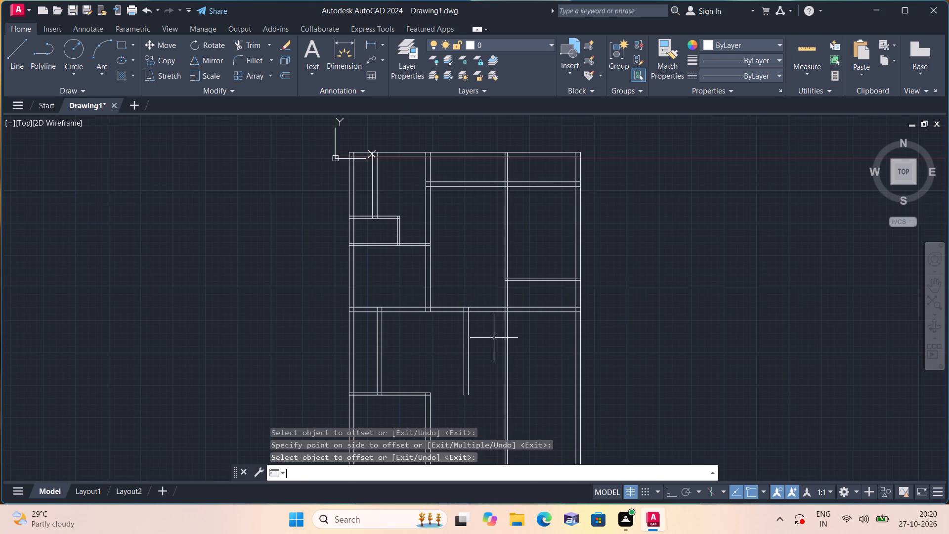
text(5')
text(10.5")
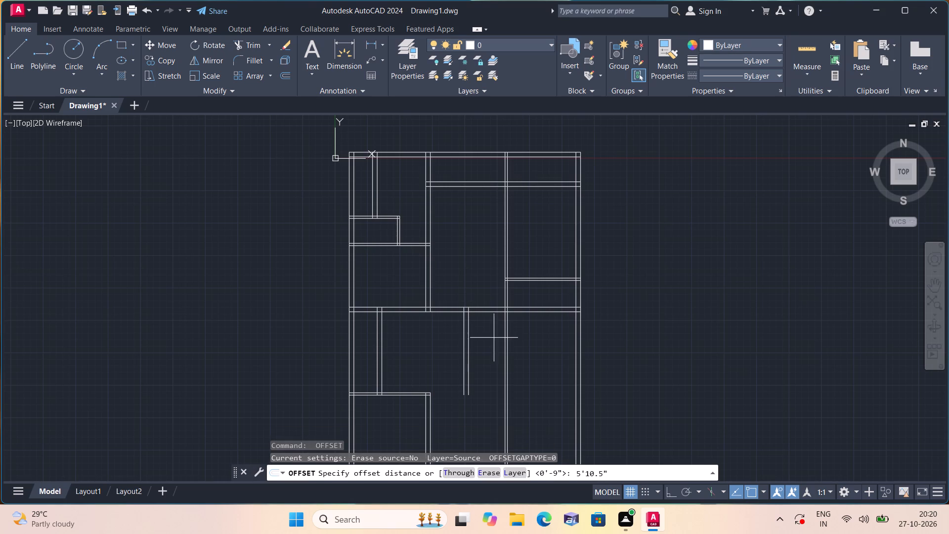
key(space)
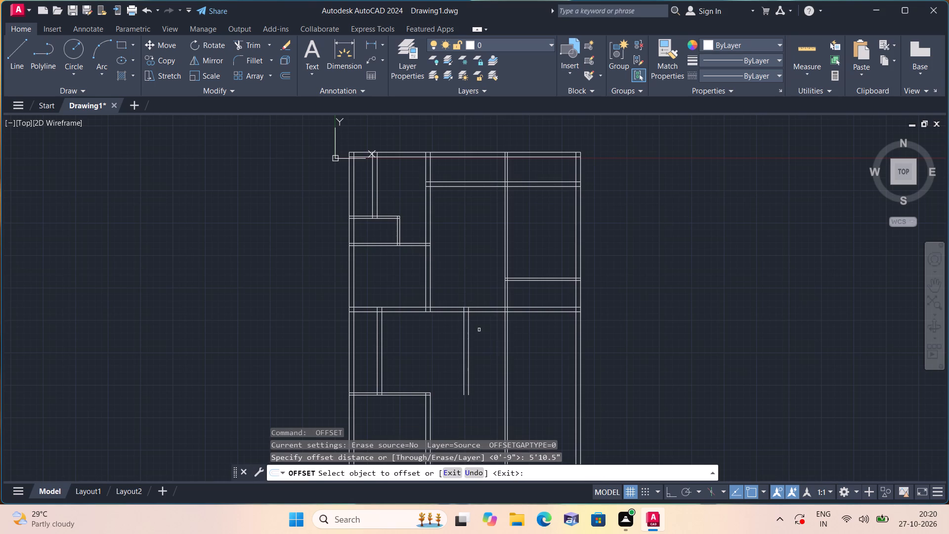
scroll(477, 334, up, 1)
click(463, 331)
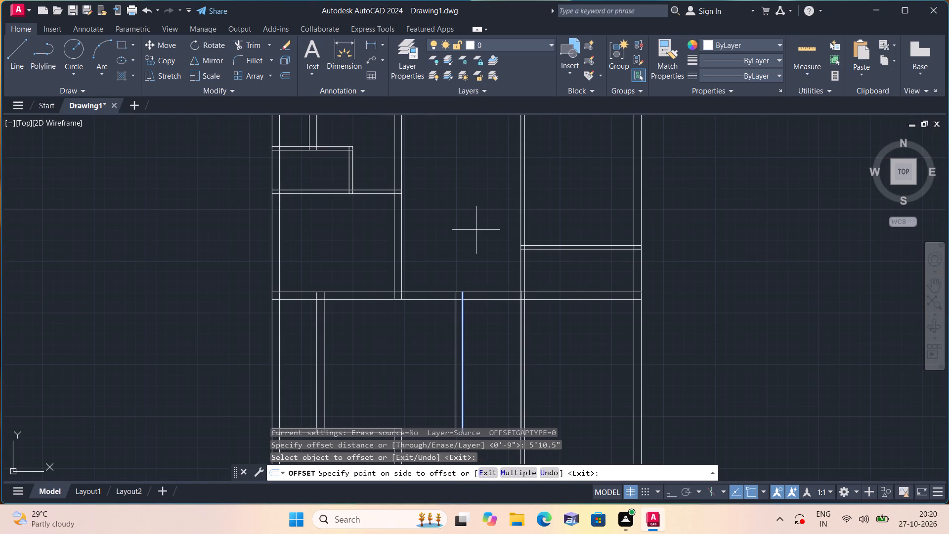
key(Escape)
Offset the left line of the long interior vertical partition 9" to the right.
text(off)
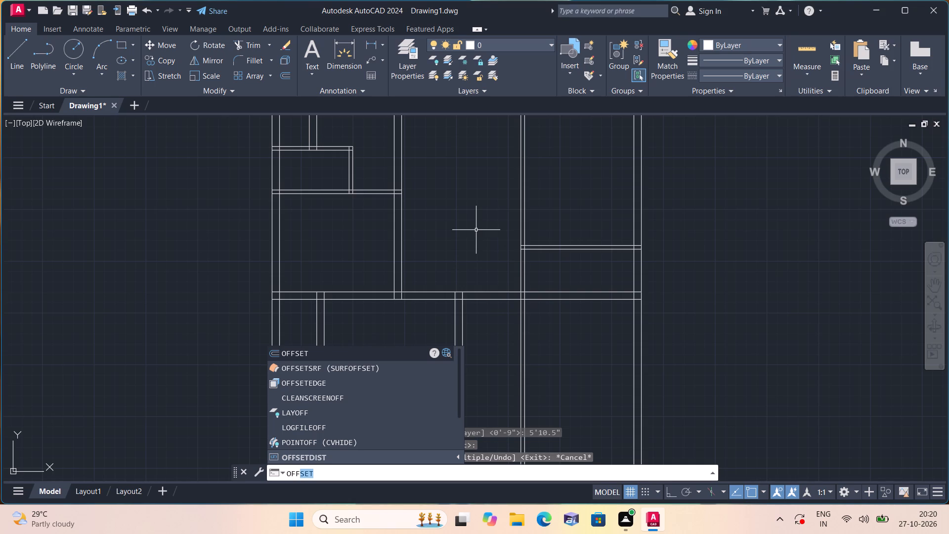
key(space)
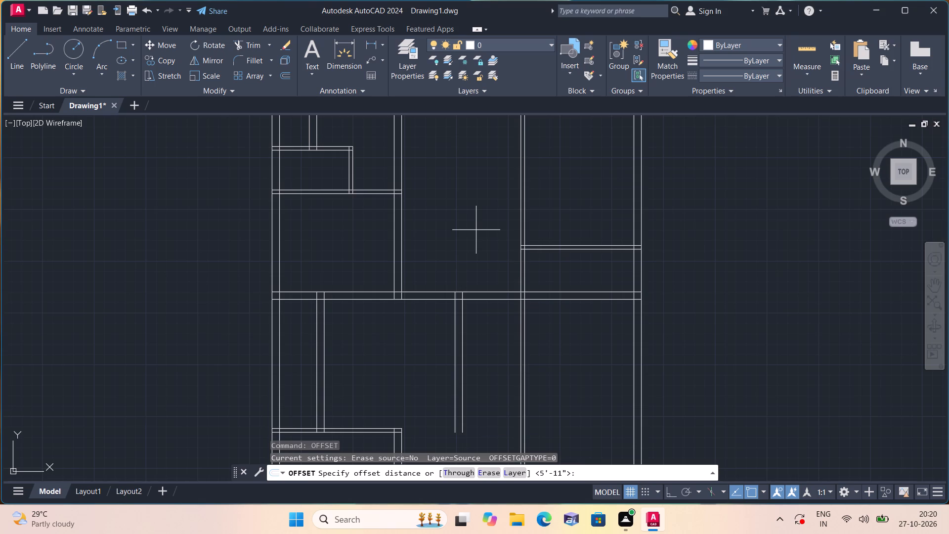
text(9")
key(space)
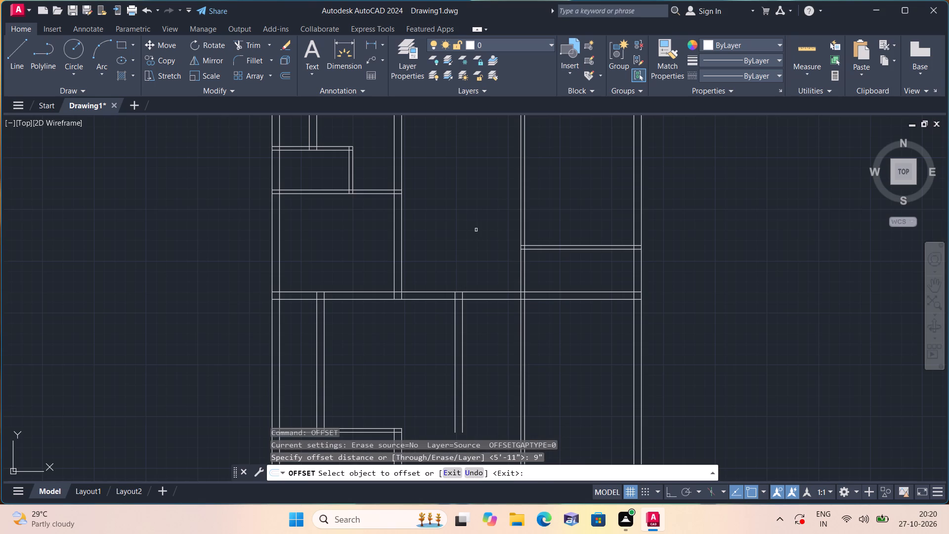
scroll(526, 331, up, 1)
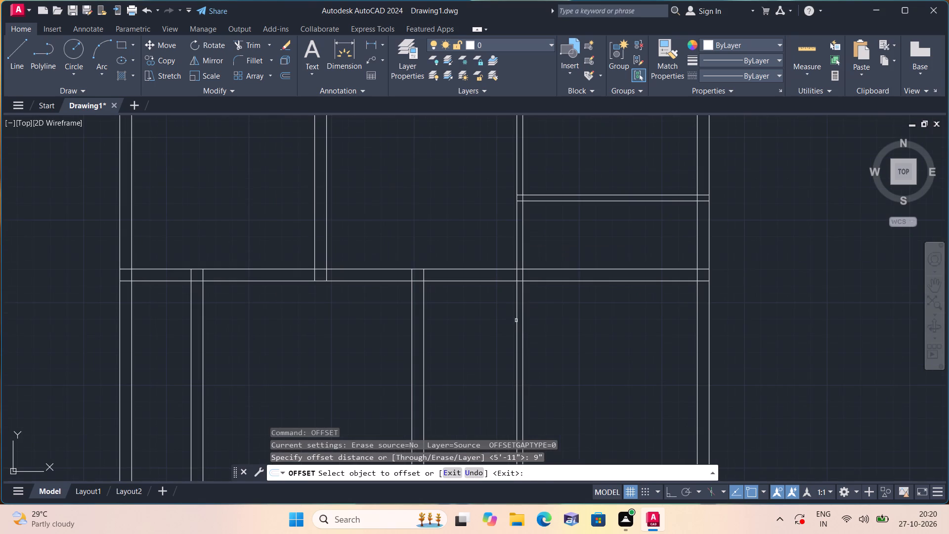
click(516, 318)
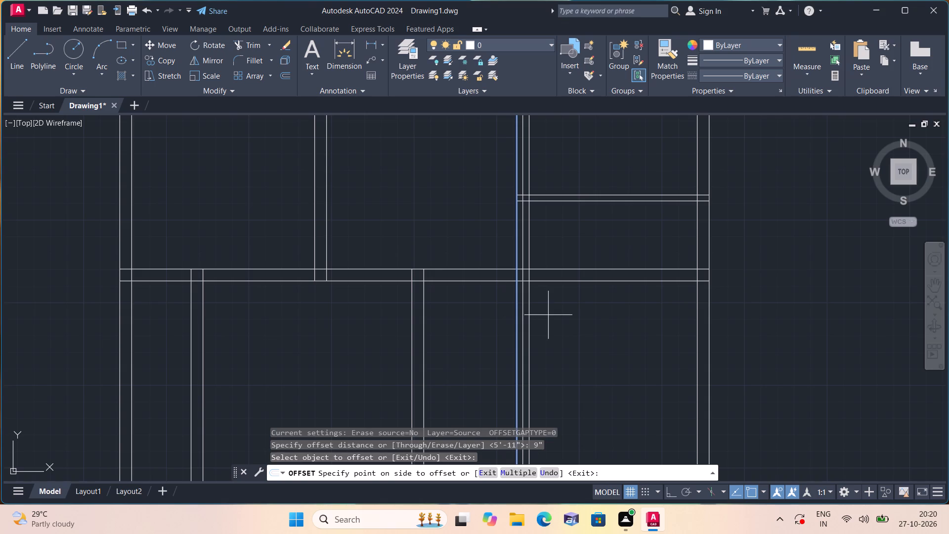
click(548, 315)
key(space)
Trim the newly offset vertical line inside the lowest full-width horizontal wall and erase its remaining part above that wall.
text(trim)
key(space)
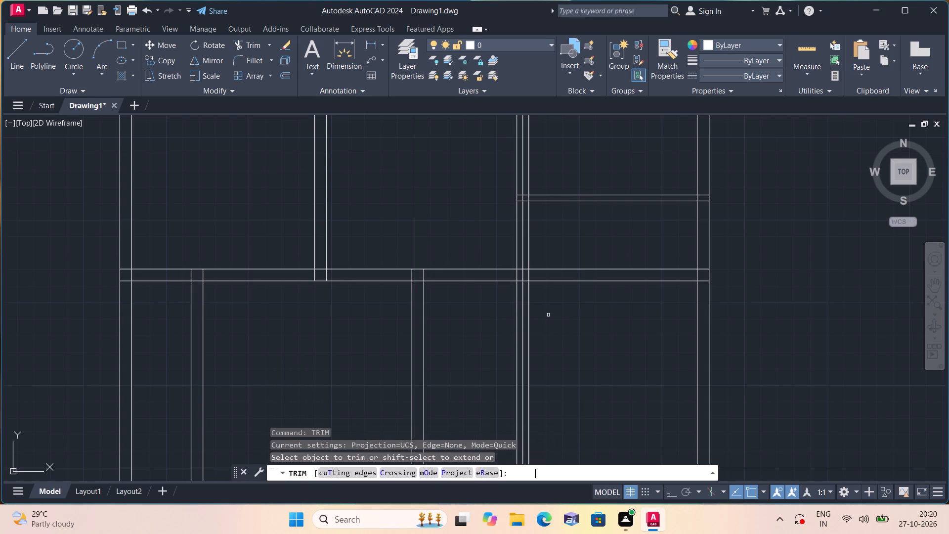
scroll(536, 279, up, 1)
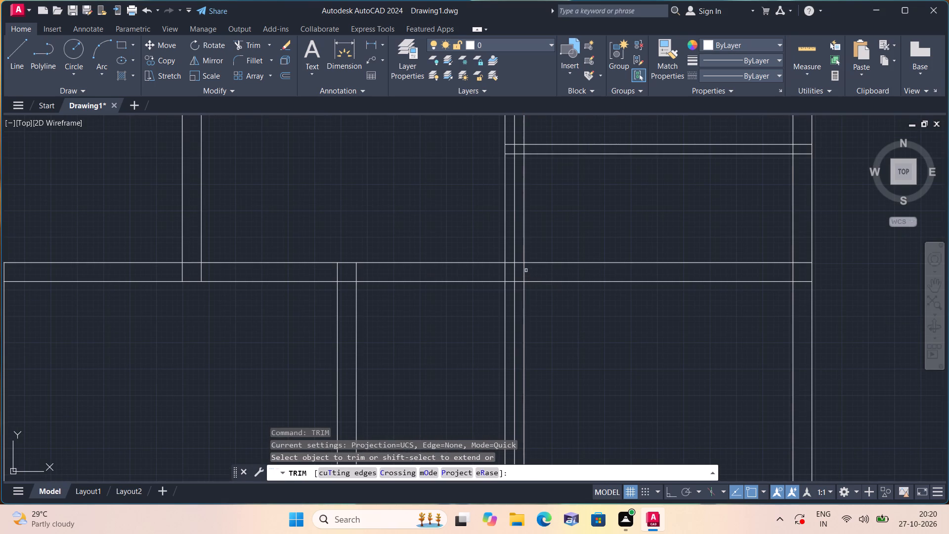
click(525, 270)
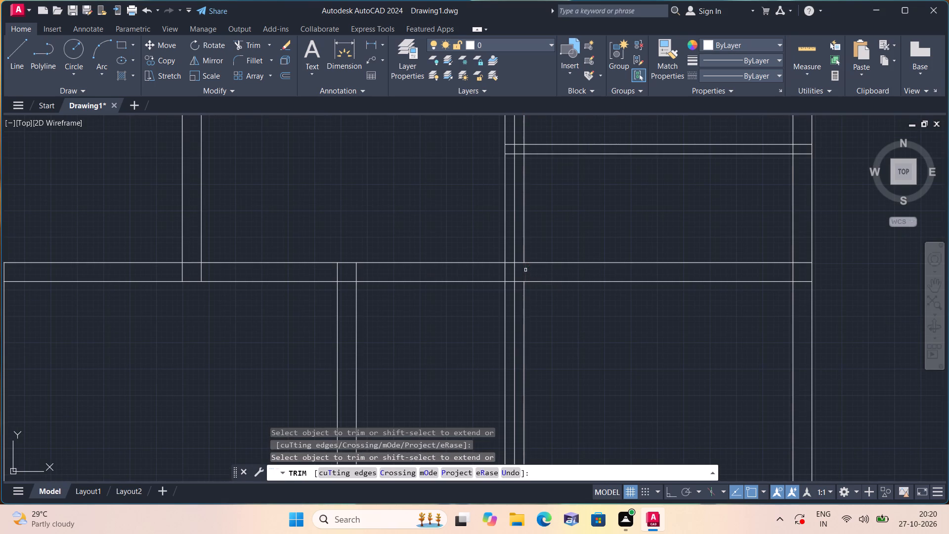
scroll(525, 270, down, 1)
key(space)
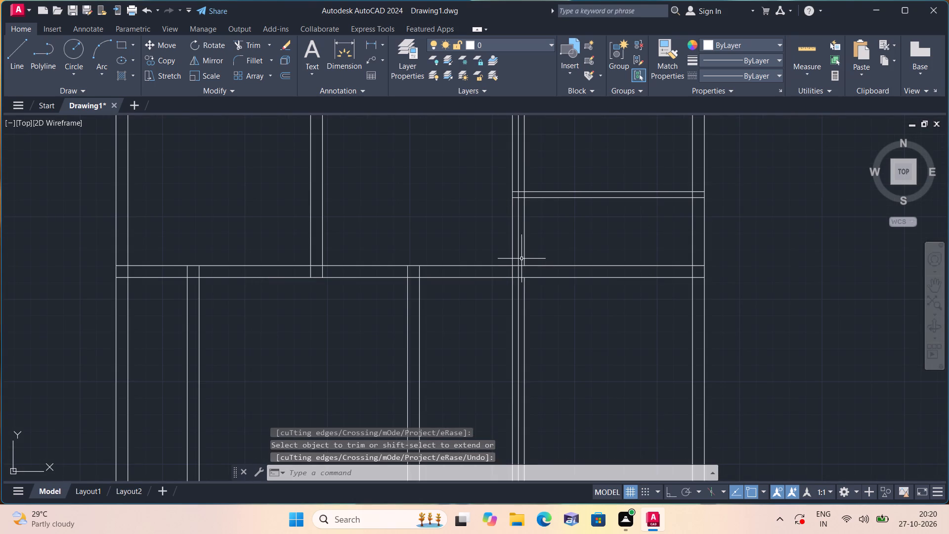
click(524, 252)
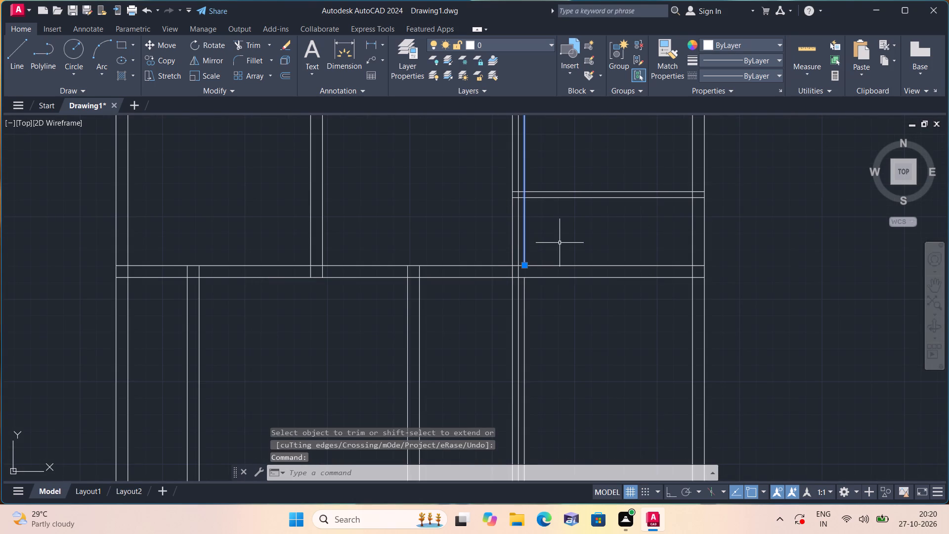
key(Delete)
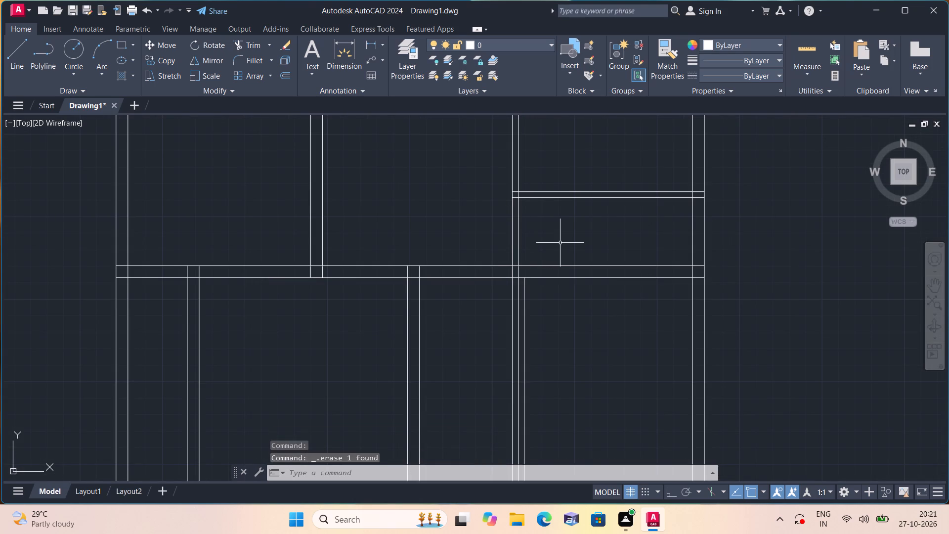
Offset the bottom line of the lowest full-width horizontal wall 5' downward.
text(off)
key(space)
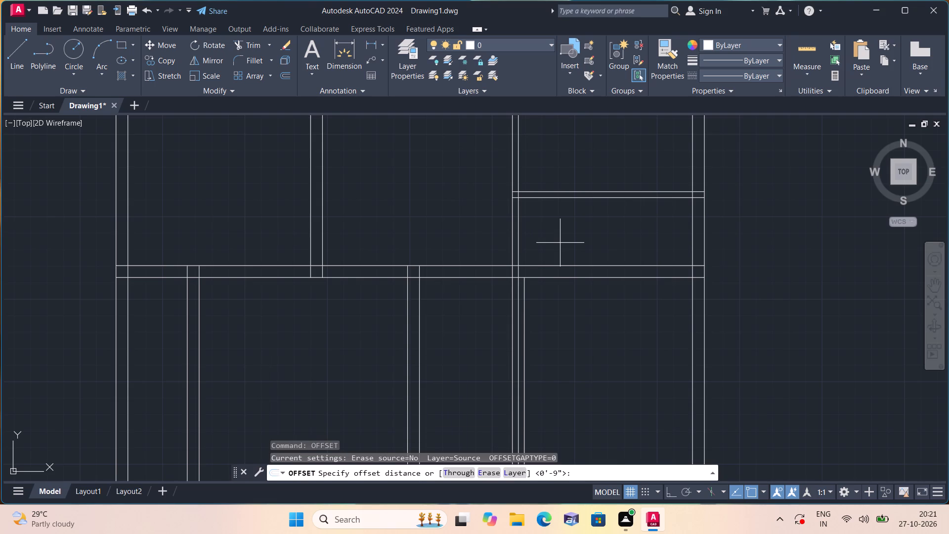
text(5')
key(space)
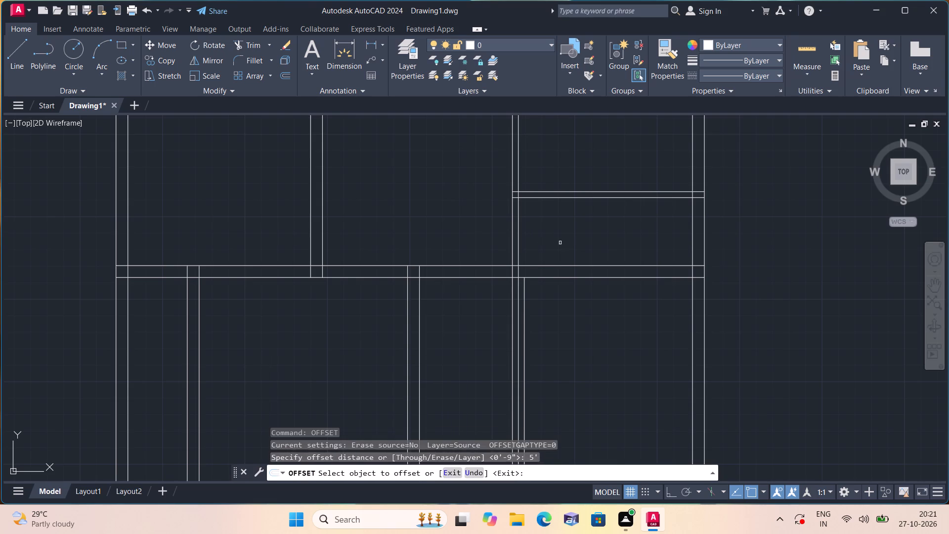
click(561, 276)
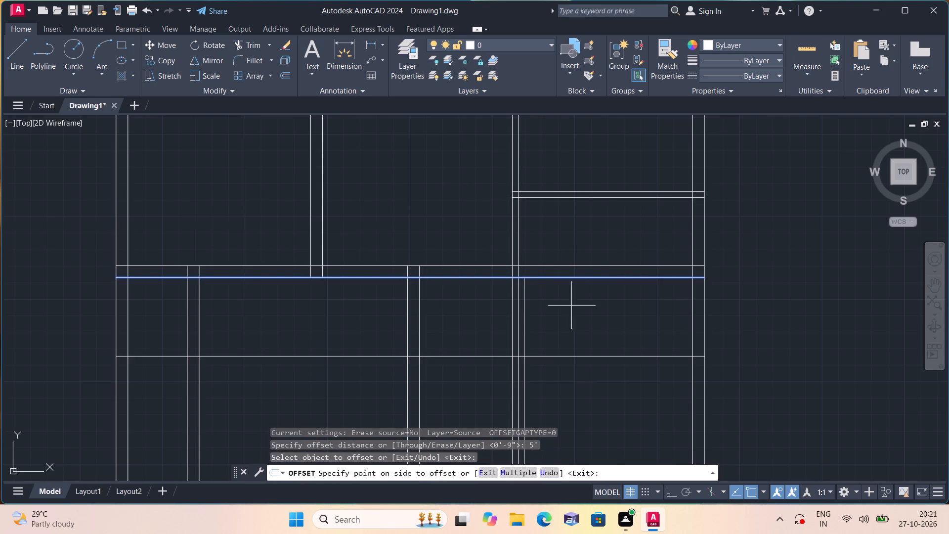
click(578, 361)
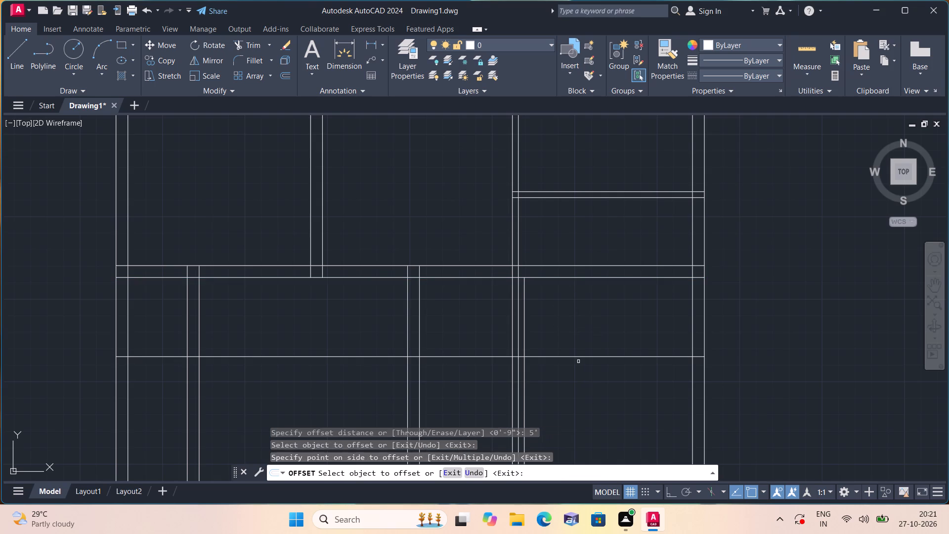
Trim the 5' offset line between the two interior vertical walls and erase its leftover part on the left side of the plan.
key(space)
text(trim)
key(space)
drag(487, 348, 486, 349)
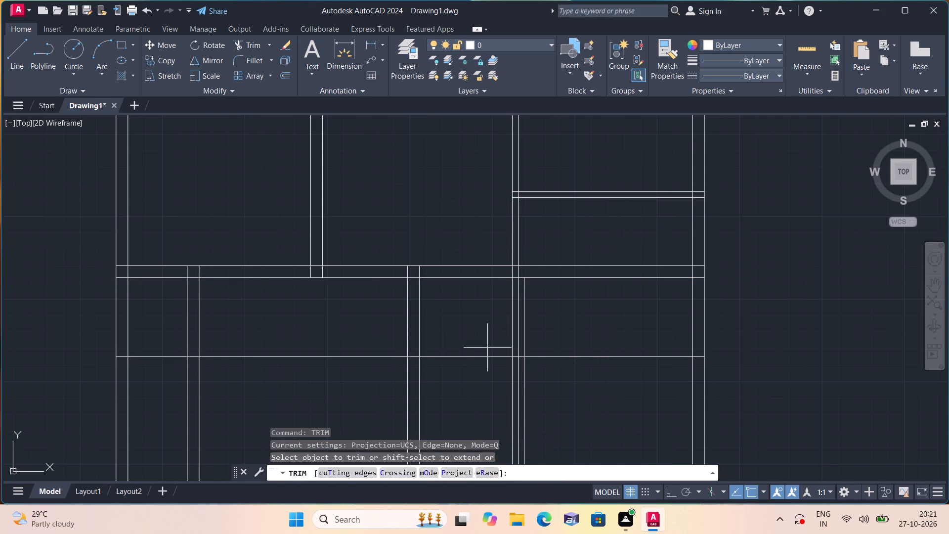
drag(486, 349, 483, 376)
key(space)
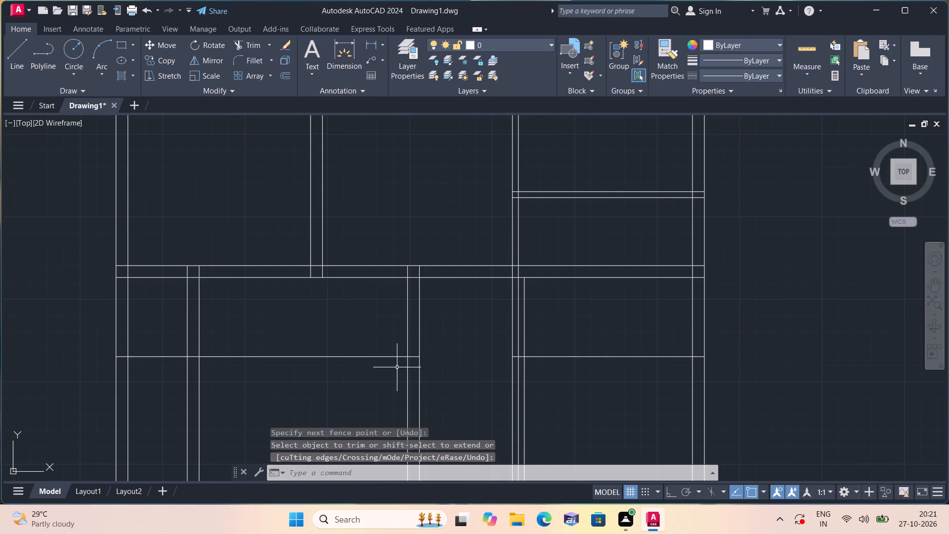
drag(396, 367, 386, 361)
click(336, 309)
key(Delete)
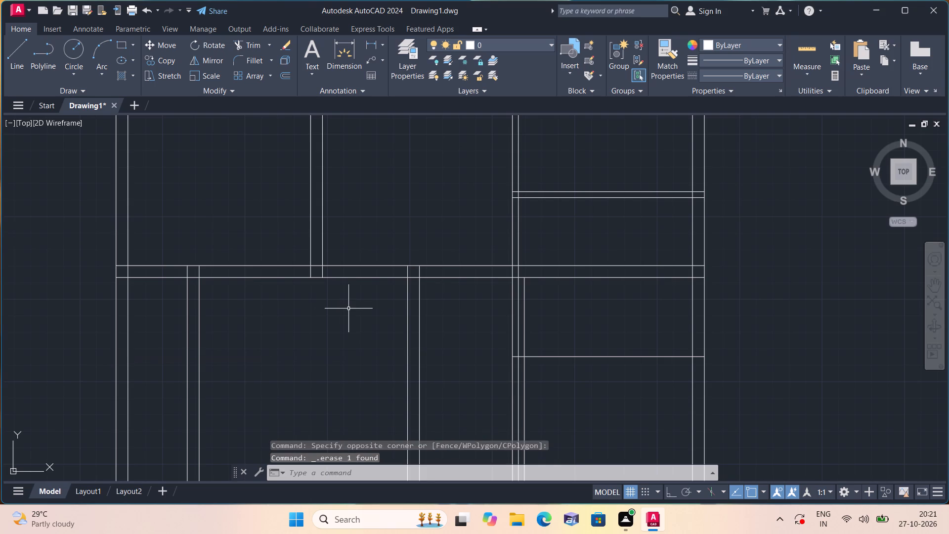
Trim the 9" offset vertical line below the new horizontal line and the partition's 4.5" line above it.
scroll(349, 309, down, 1)
text(trim)
key(space)
scroll(454, 385, up, 1)
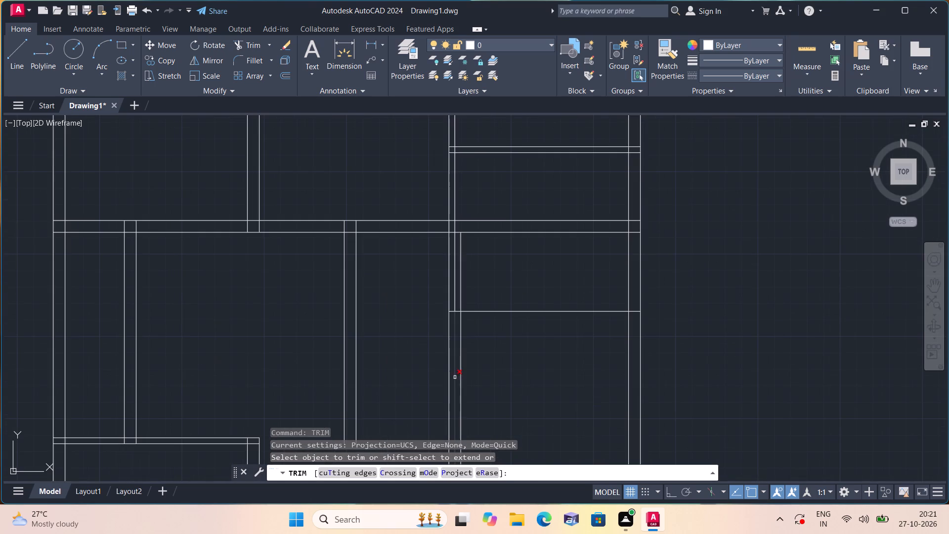
click(459, 339)
click(455, 295)
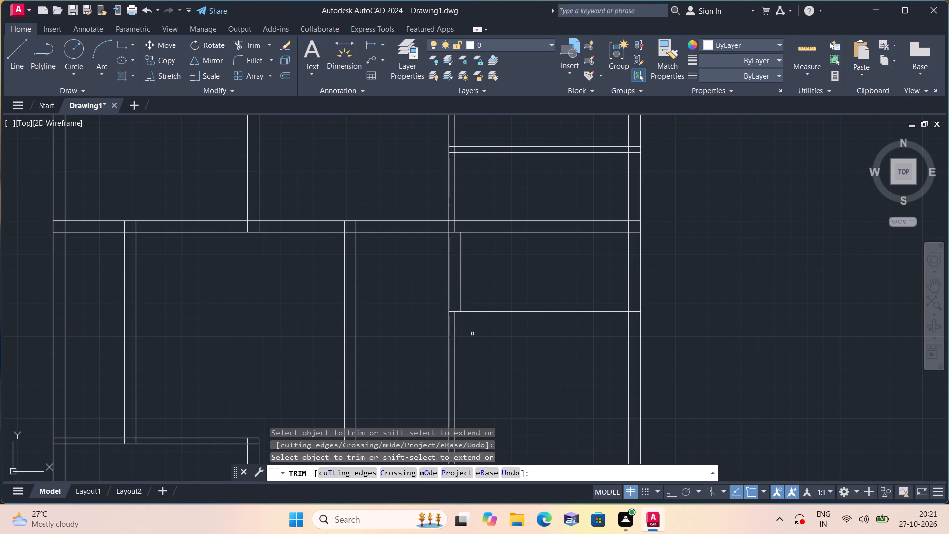
key(space)
Offset the new horizontal line 9" downward to give the wall its thickness.
text(off)
key(space)
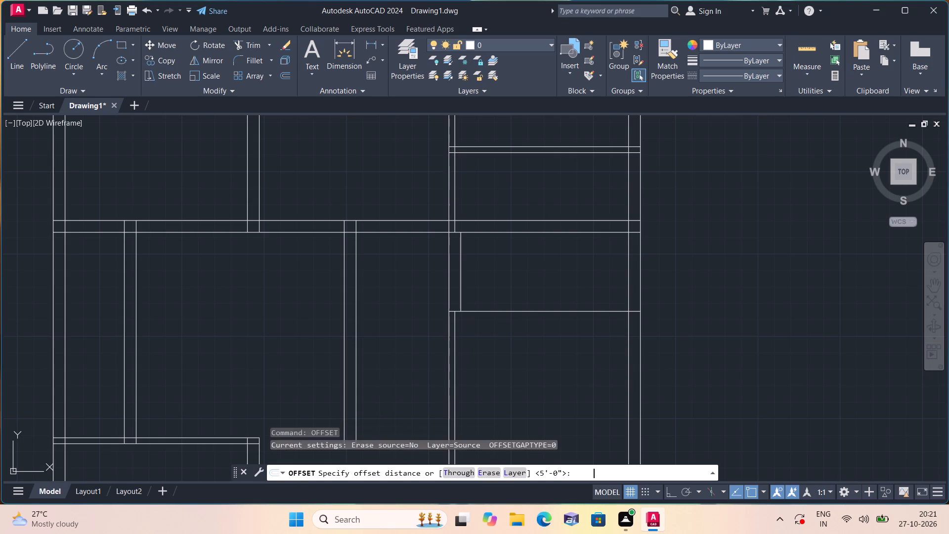
text(9")
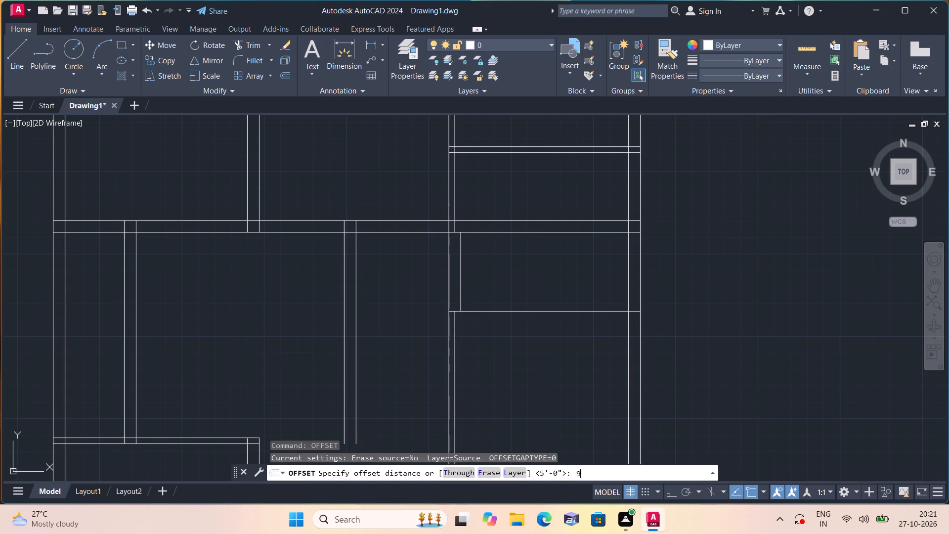
key(space)
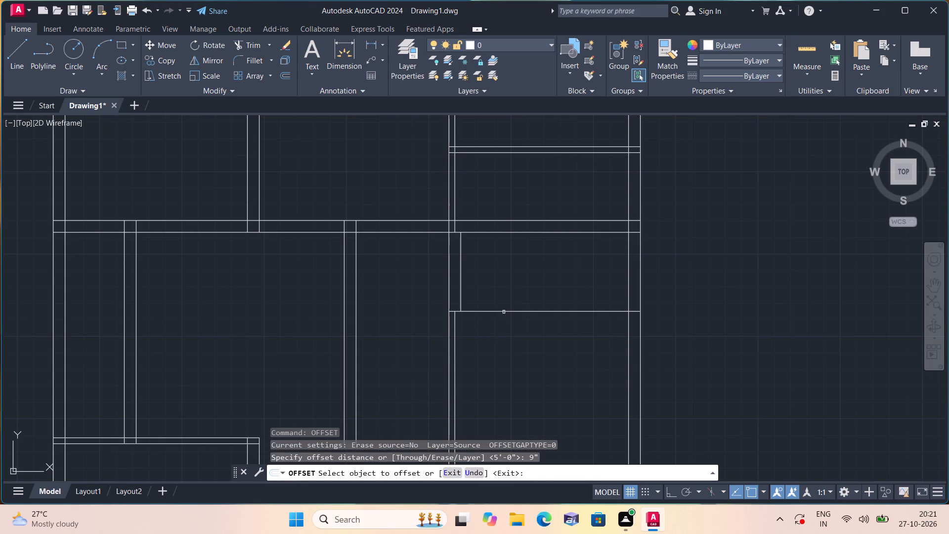
click(504, 311)
click(505, 357)
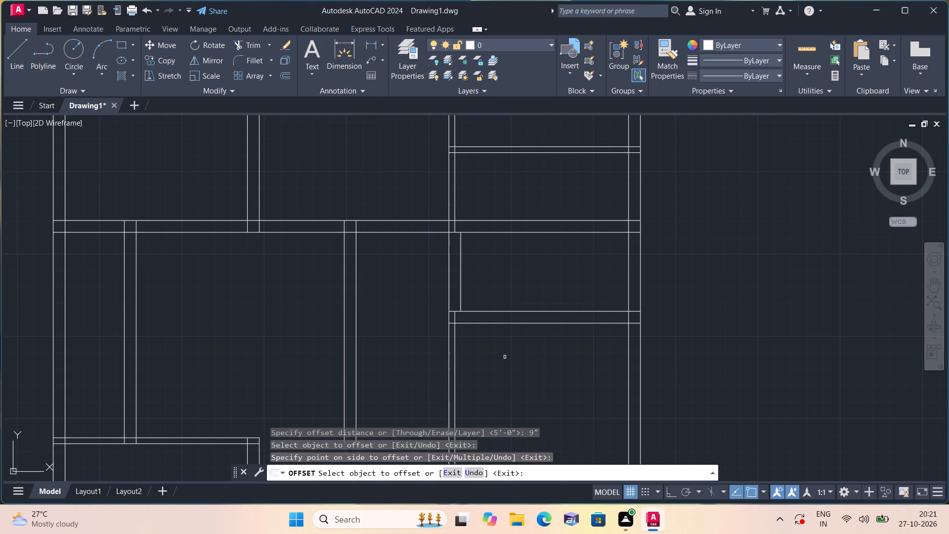
middle_drag(505, 357, 507, 330)
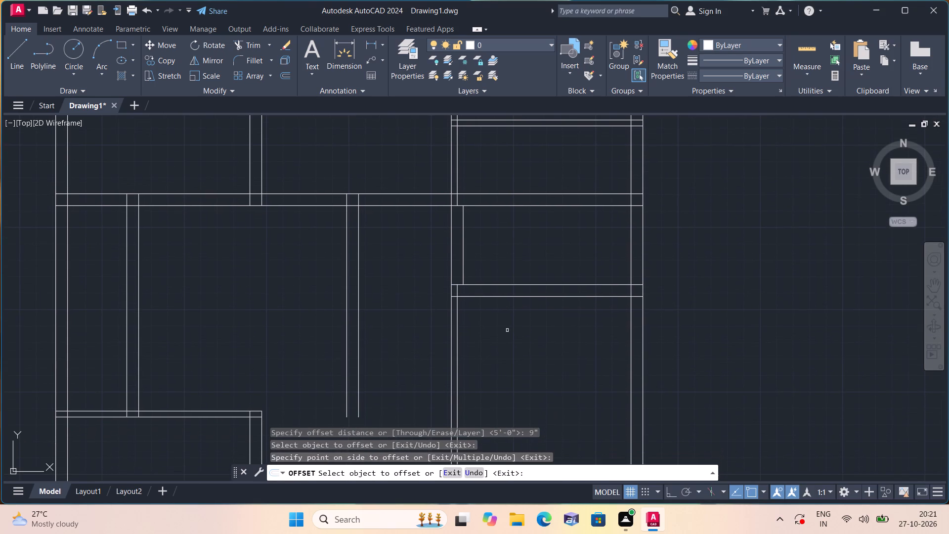
key(space)
Offset the short vertical line between the full-width wall and the new lower wall 5' to the right.
key(space)
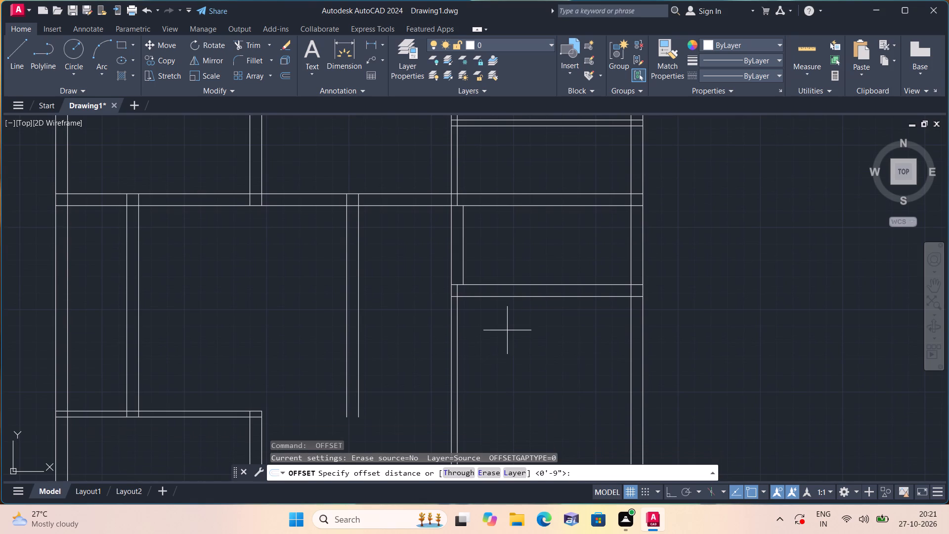
text(5')
key(space)
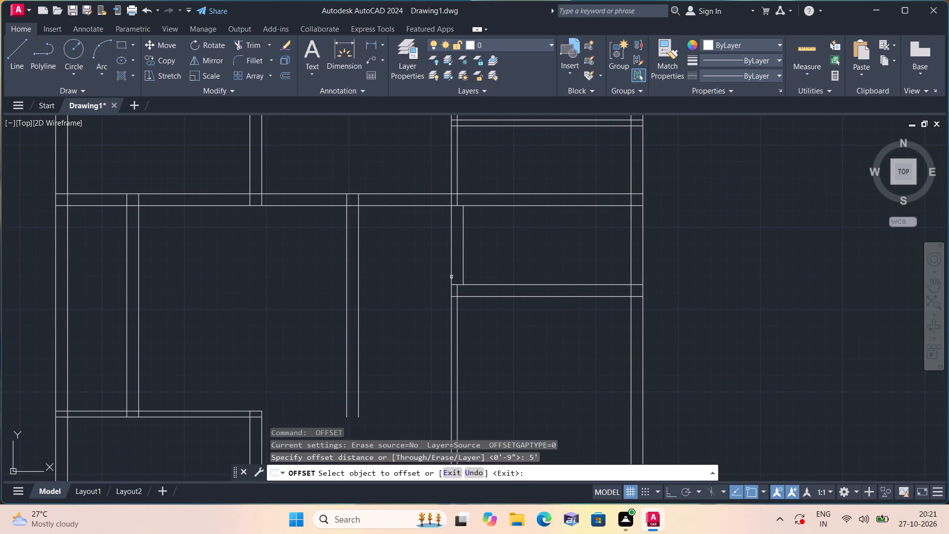
click(465, 240)
click(556, 247)
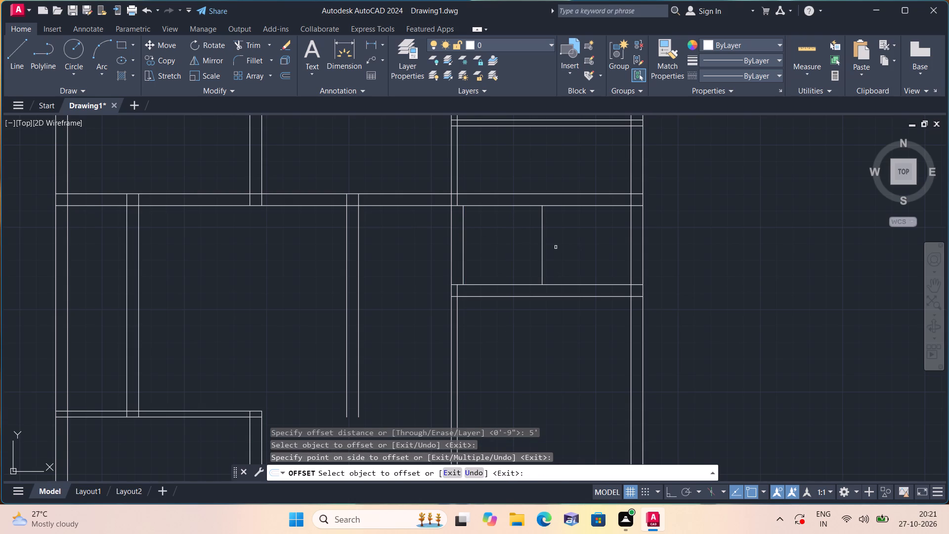
key(space)
Offset the new short vertical line 9" to the right to form the wall thickness.
key(space)
key(9)
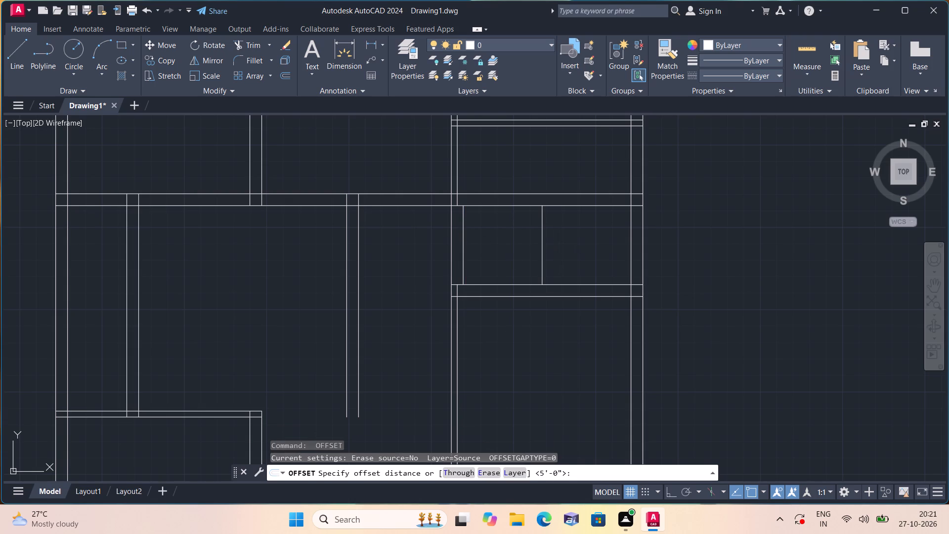
text(")
key(space)
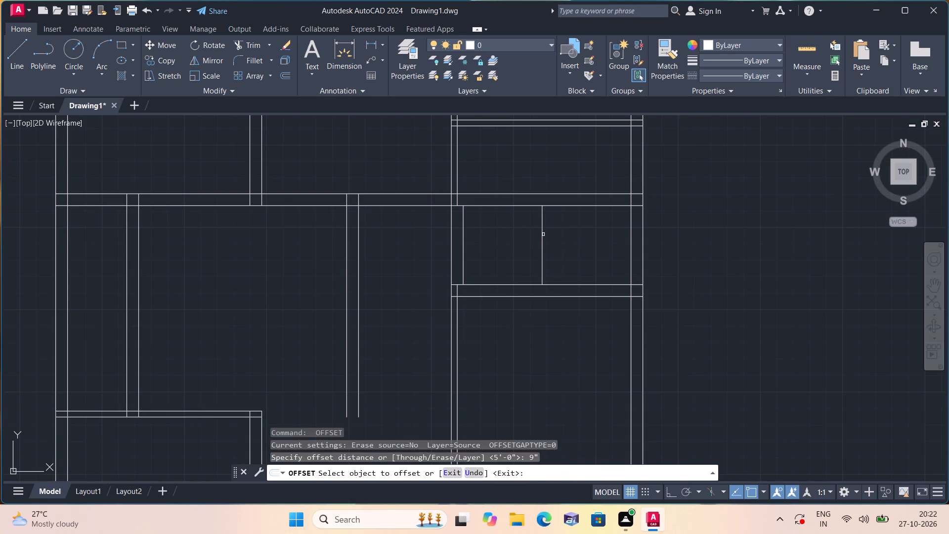
click(543, 234)
click(604, 238)
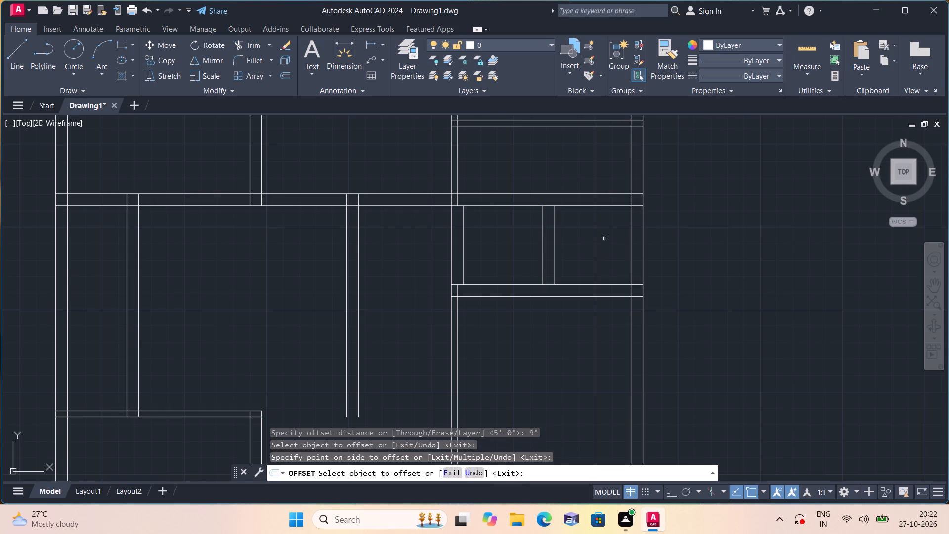
key(space)
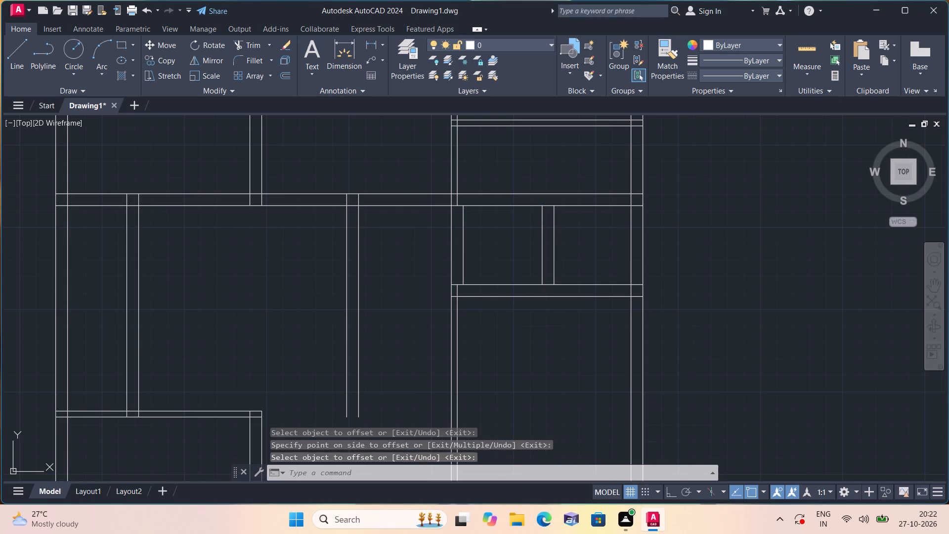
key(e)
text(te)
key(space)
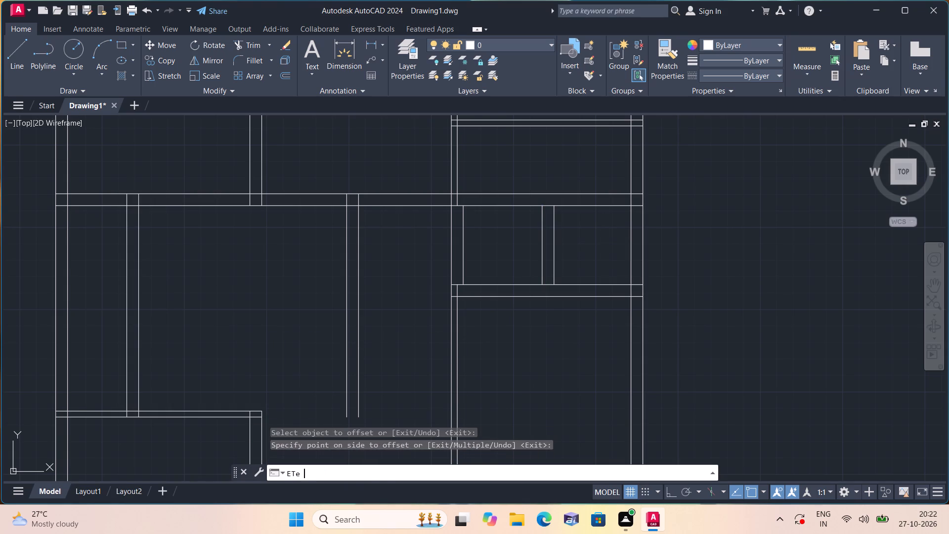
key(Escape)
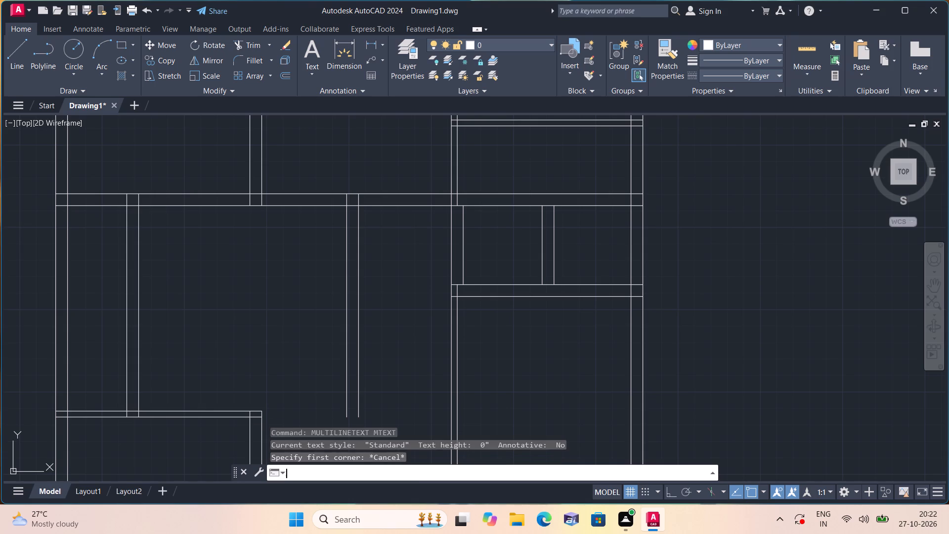
Extend the right line of the new short vertical wall upward to the top line of the horizontal partition above.
text(exte)
key(space)
click(553, 212)
click(554, 201)
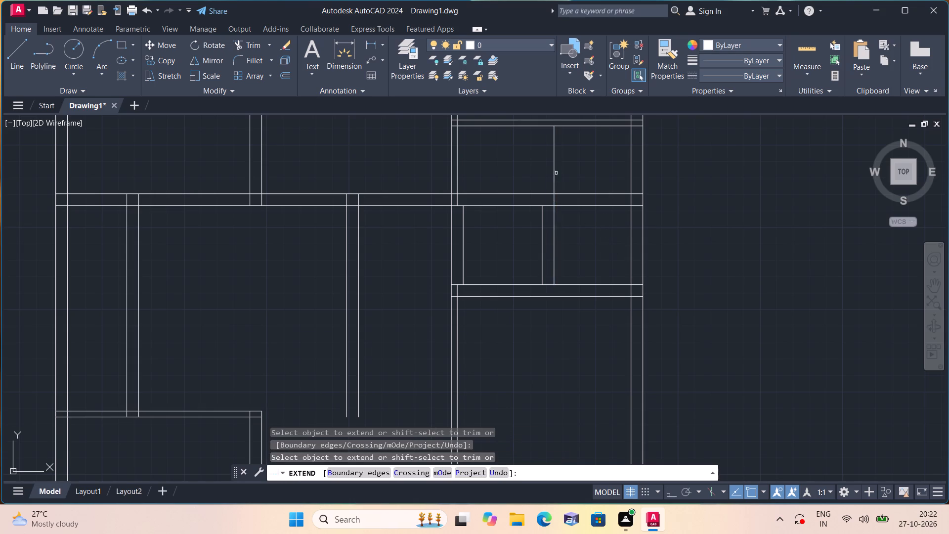
middle_drag(545, 171, 541, 240)
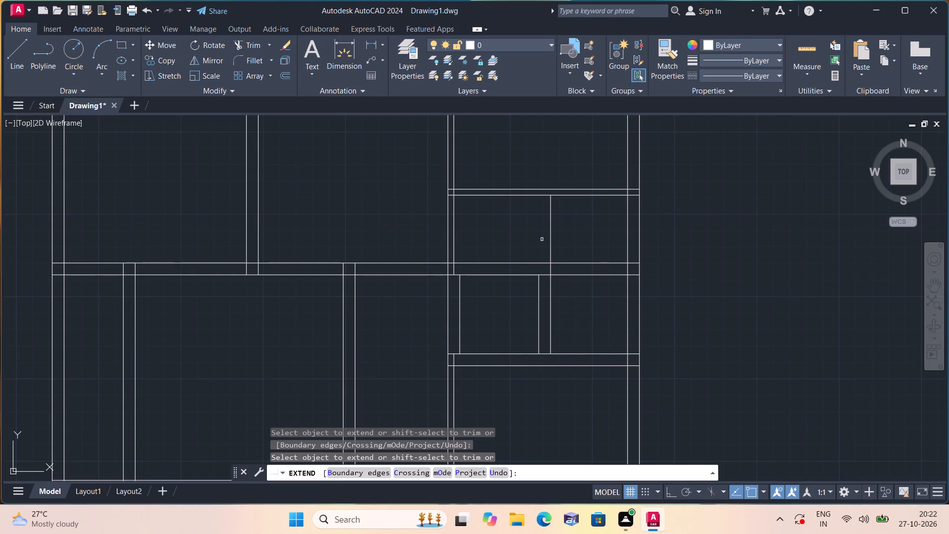
click(551, 220)
key(space)
Offset the extended vertical line 4.5" to the left to form the upper partition.
text(off)
key(space)
text(4.5")
key(space)
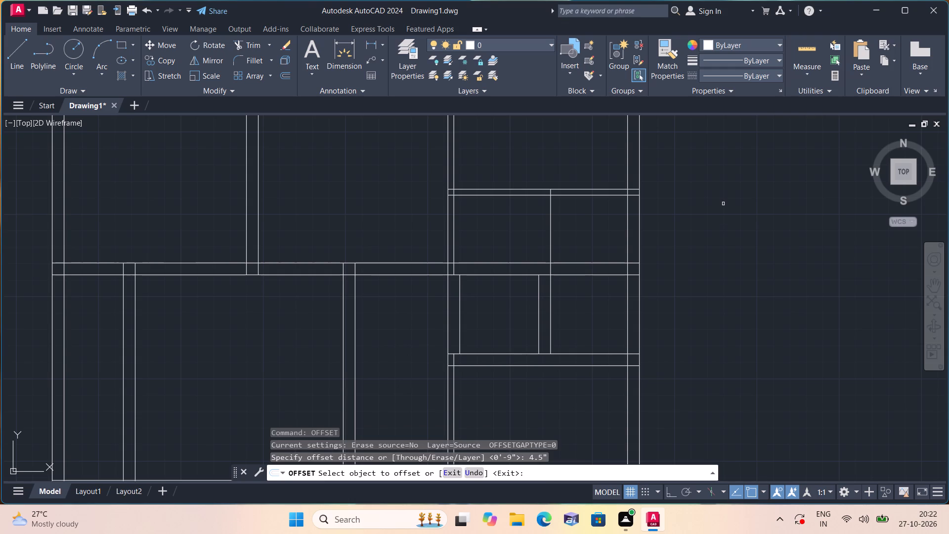
click(551, 229)
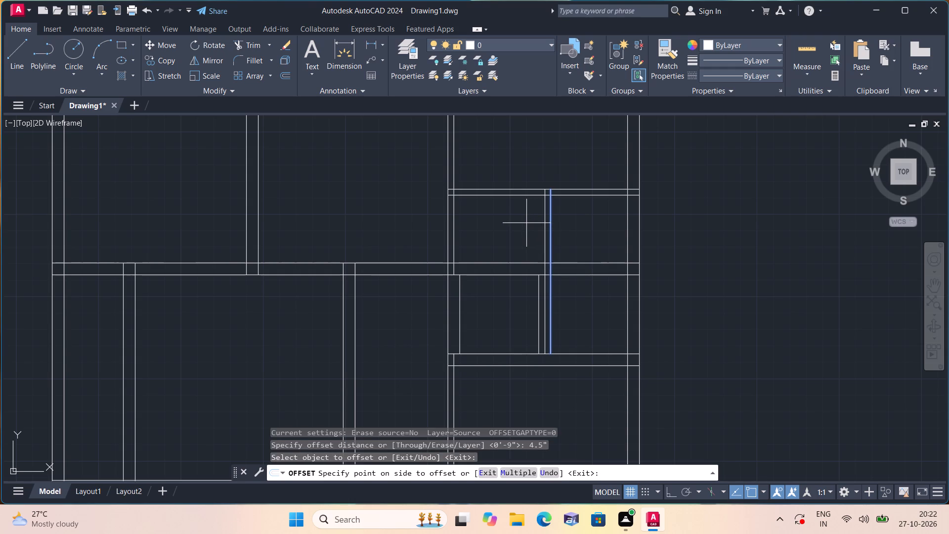
click(526, 223)
key(space)
Trim the 4.5" offset line inside the full-width horizontal wall and remove its part below that wall.
text(trim)
key(space)
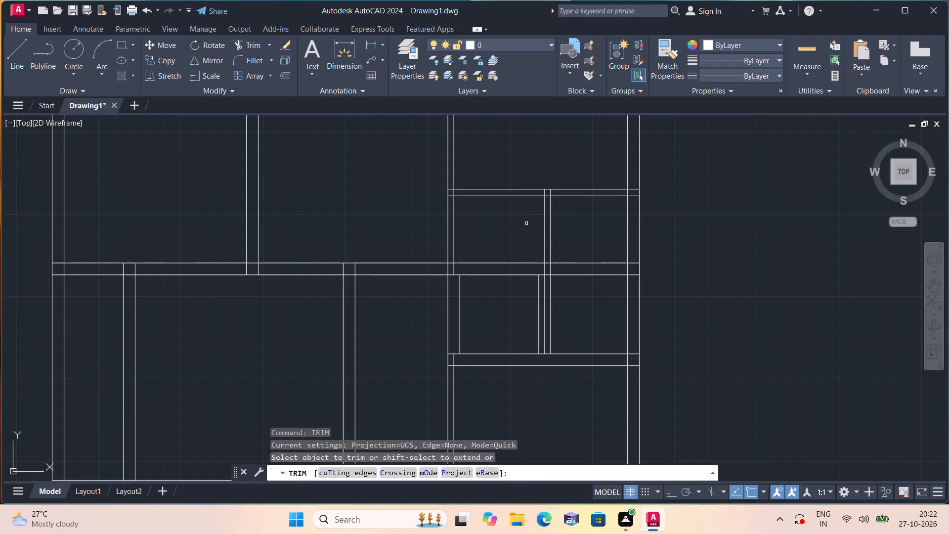
scroll(546, 280, up, 1)
click(544, 267)
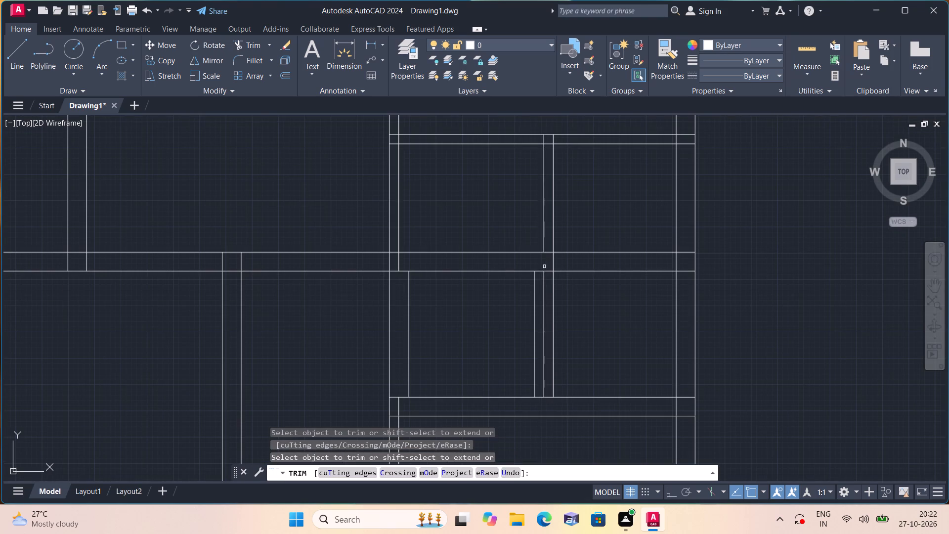
click(545, 277)
Trim both lines of the full-width horizontal wall from the new vertical wall through the right exterior wall.
scroll(545, 277, down, 1)
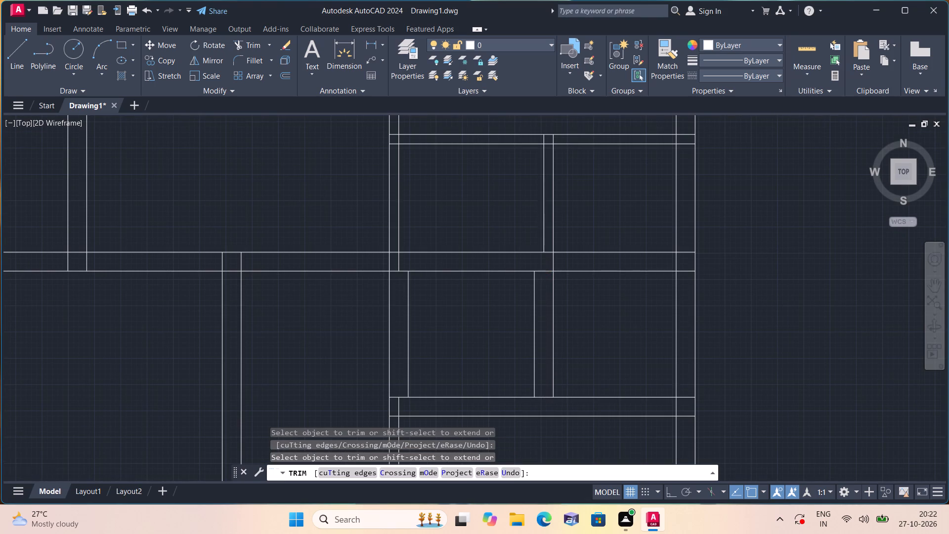
middle_drag(579, 241, 549, 223)
scroll(577, 239, down, 1)
drag(552, 225, 550, 279)
scroll(573, 241, up, 3)
drag(597, 217, 598, 267)
scroll(594, 261, down, 2)
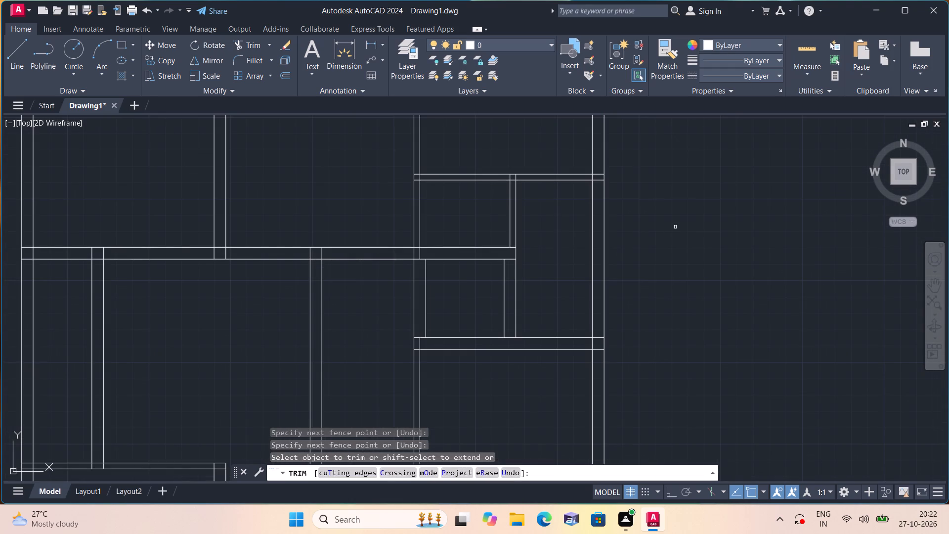
key(space)
Measure the vertical clear distance between the upper partition and the horizontal wall below it with a linear dimension.
click(366, 40)
click(554, 178)
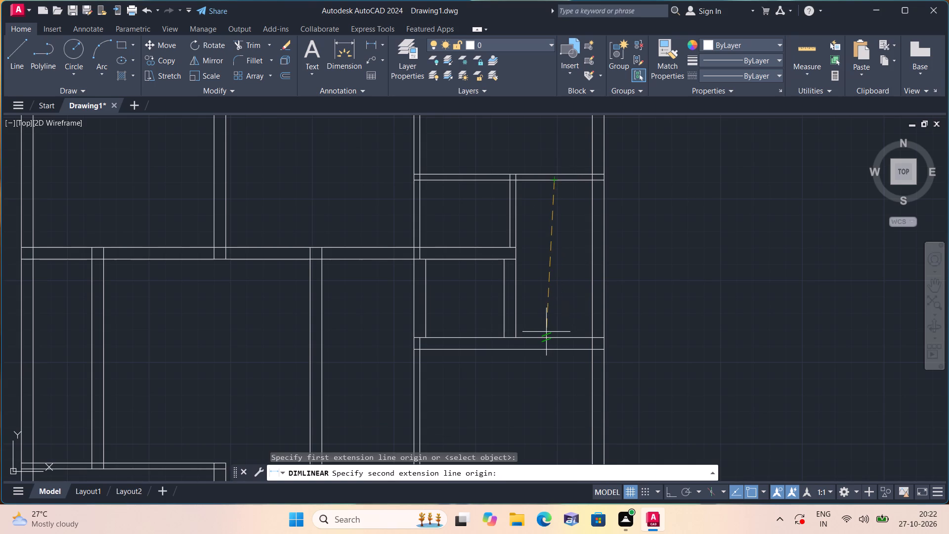
click(548, 336)
scroll(545, 292, up, 2)
scroll(555, 222, up, 1)
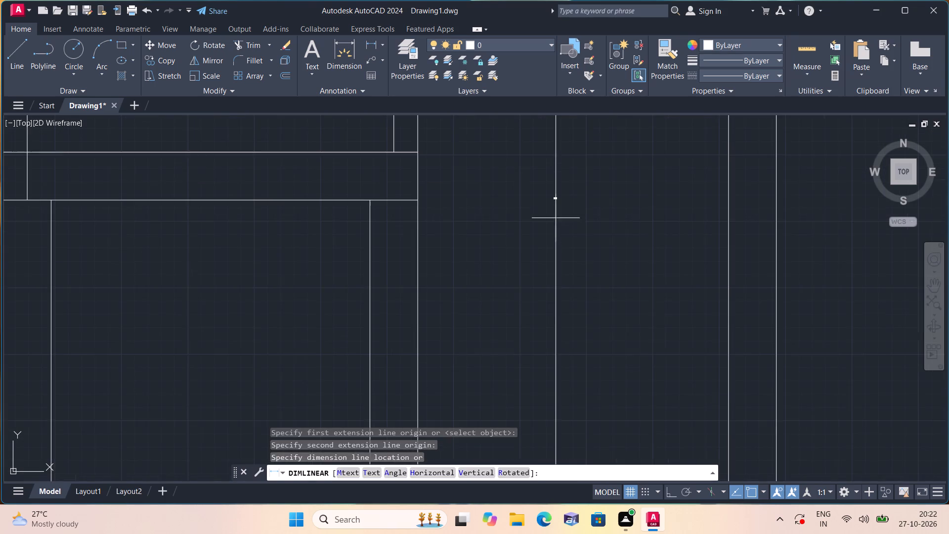
scroll(565, 189, up, 4)
scroll(565, 189, down, 6)
scroll(532, 247, down, 2)
key(Escape)
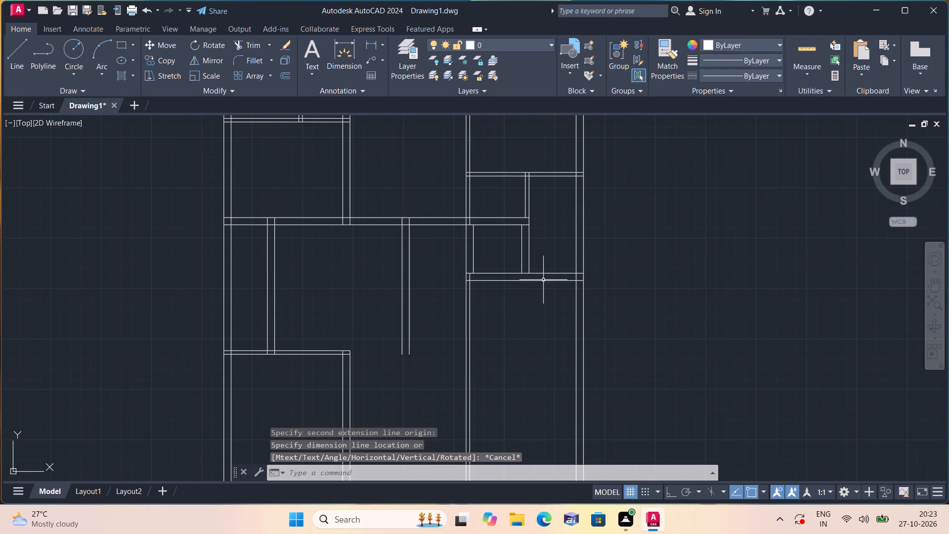
Offset the bottom line of the lower horizontal wall in the right-hand rooms 6' downward.
middle_drag(537, 293, 561, 267)
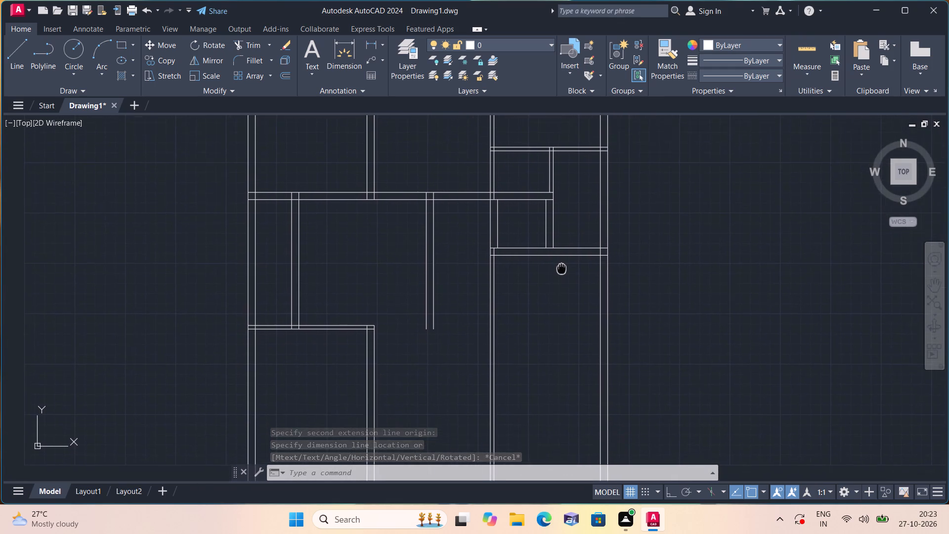
middle_drag(561, 267, 561, 252)
scroll(565, 251, down, 1)
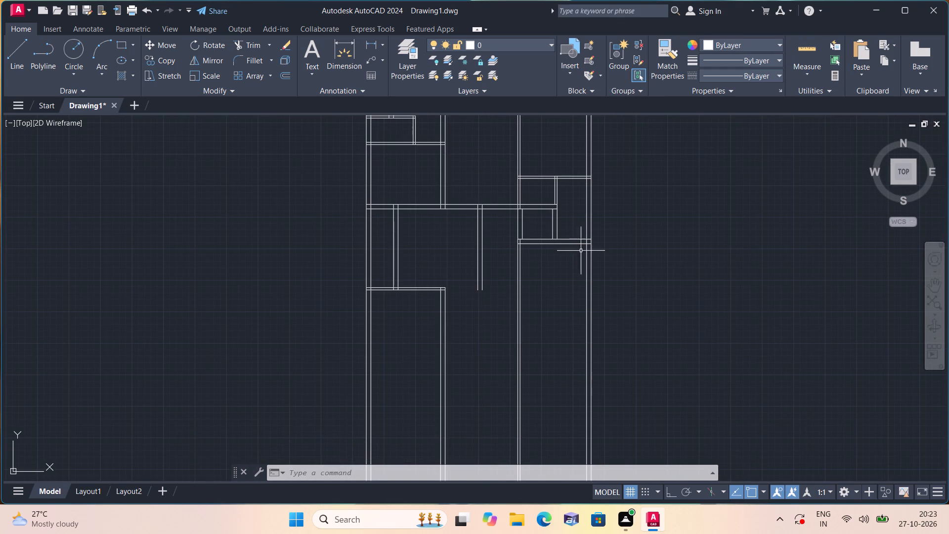
text(off)
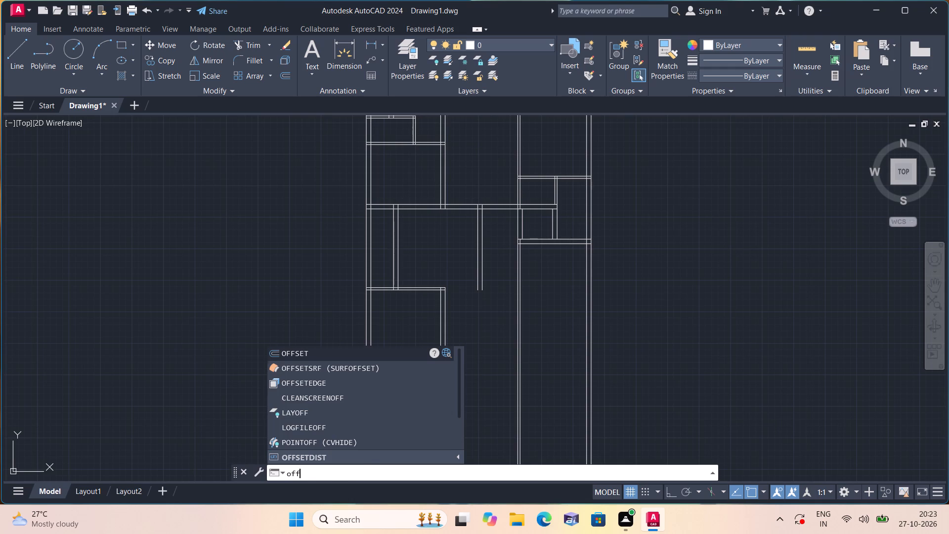
key(space)
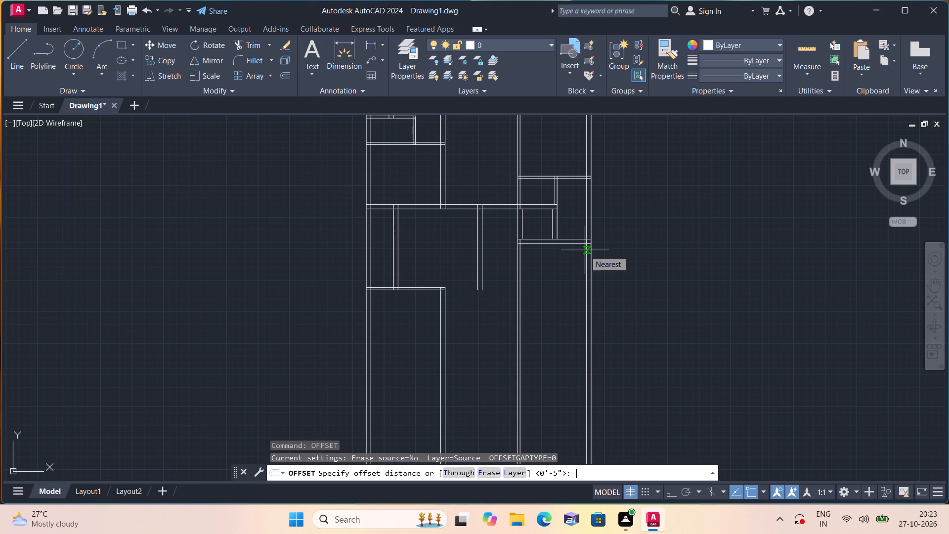
text(6')
key(space)
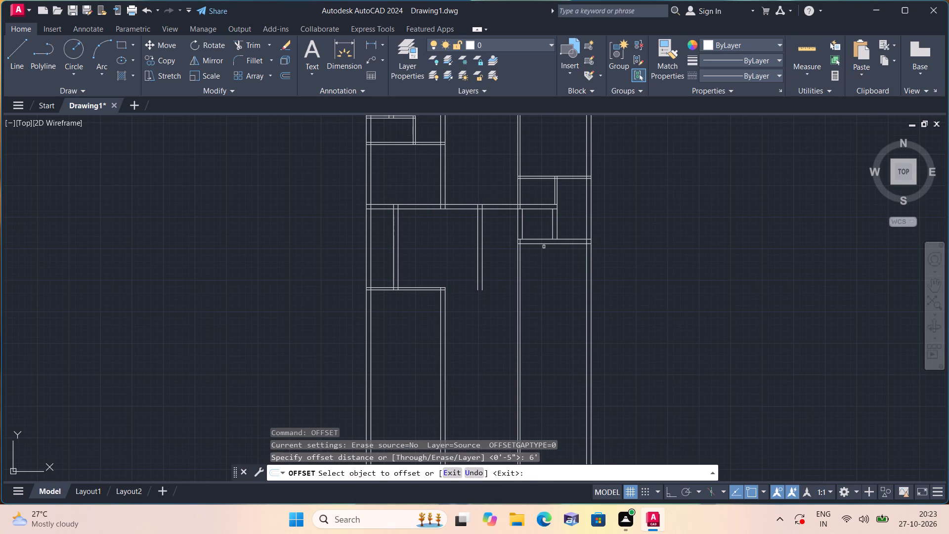
scroll(549, 248, up, 1)
drag(553, 241, 553, 251)
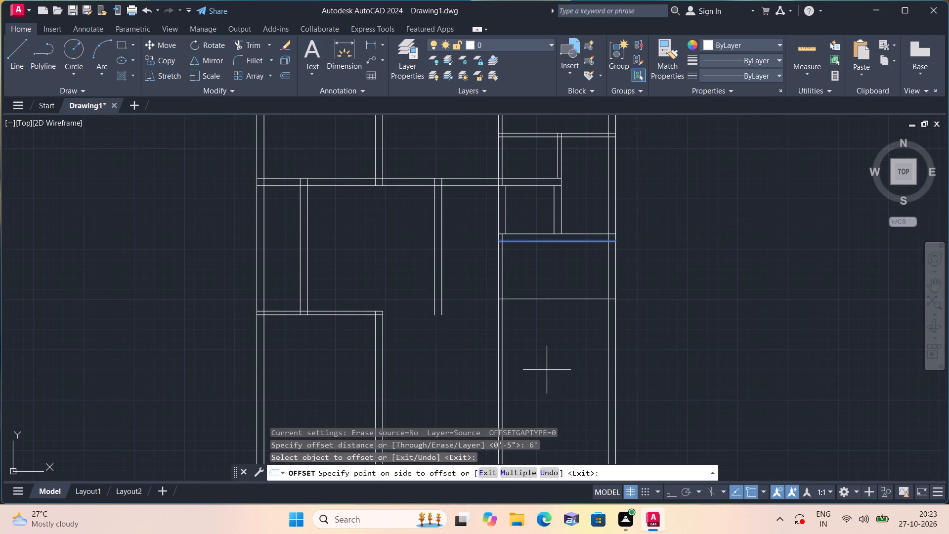
click(547, 370)
key(space)
Offset the new horizontal line 9" downward to form the wall's thickness.
key(space)
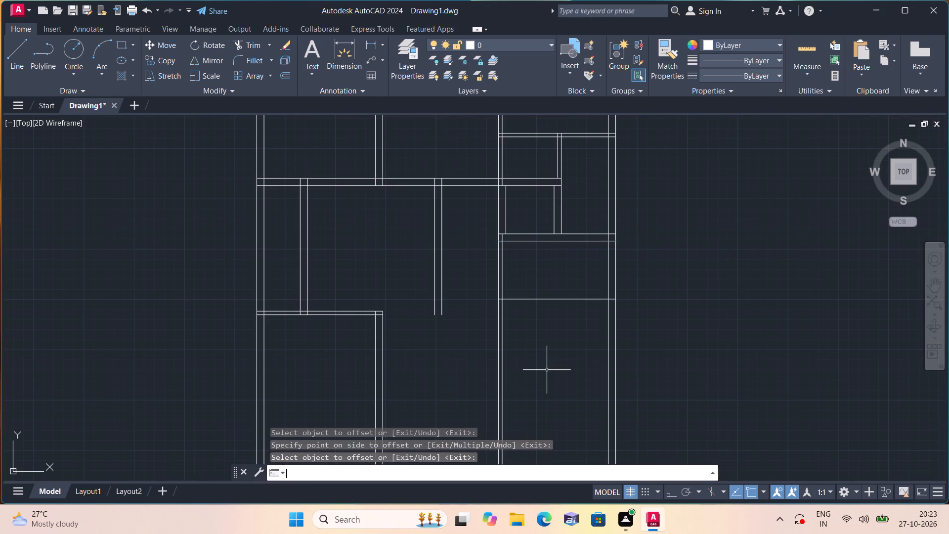
text(9")
key(space)
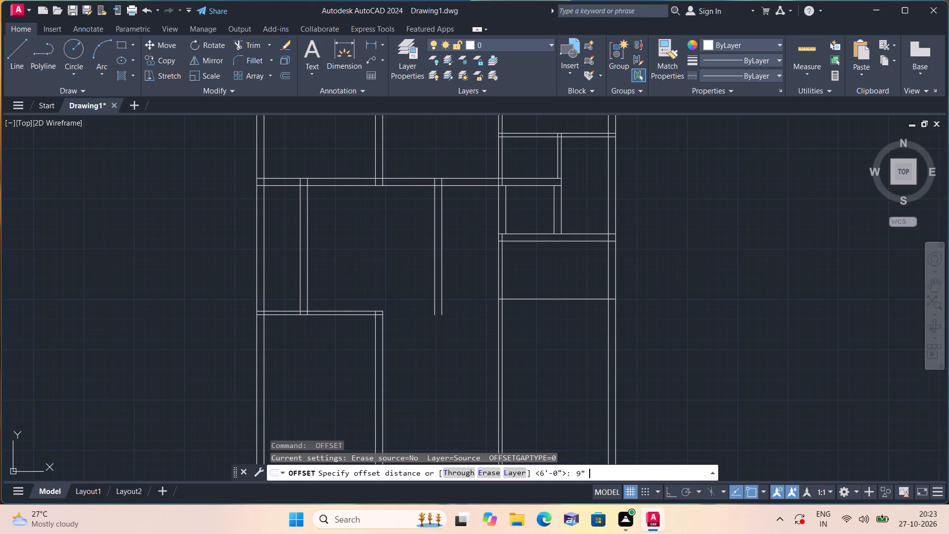
click(531, 299)
click(530, 351)
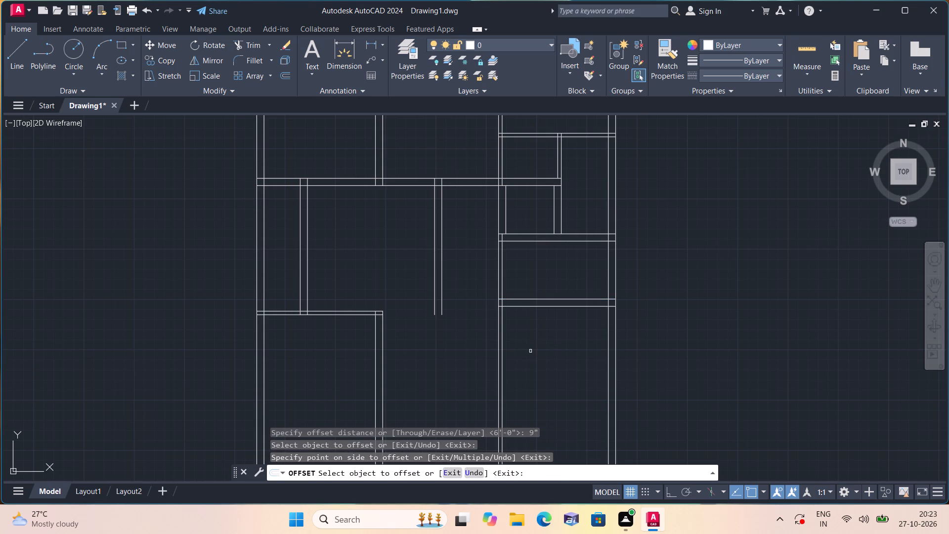
key(space)
Trim the vertical partition lines out of the 6' gap between the two horizontal walls and inside both walls.
text(tr)
text(im)
key(space)
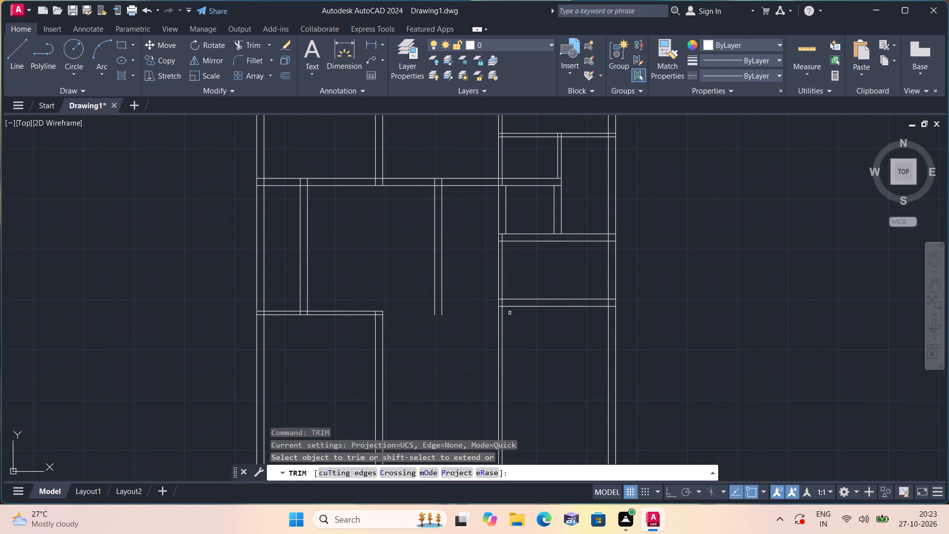
drag(478, 258, 520, 265)
scroll(513, 247, up, 2)
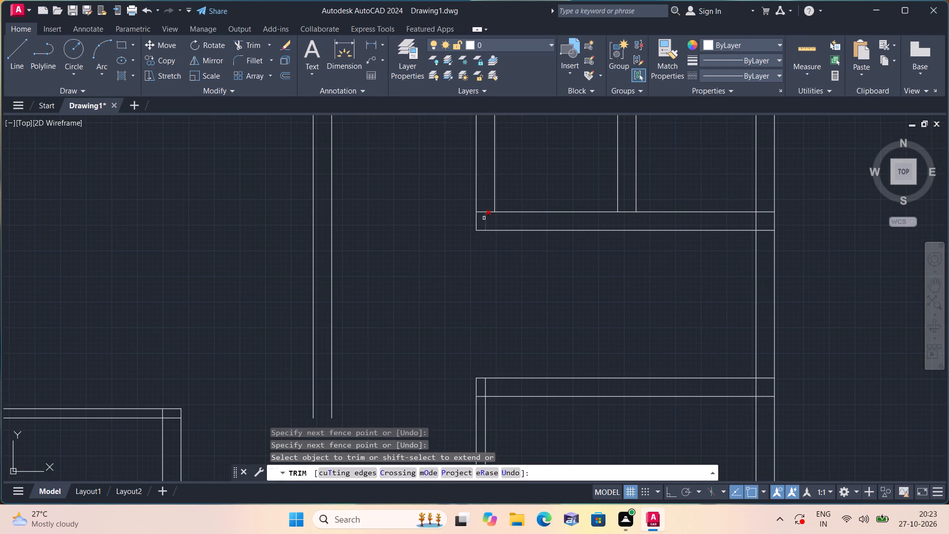
click(484, 219)
scroll(484, 219, down, 4)
scroll(493, 251, up, 4)
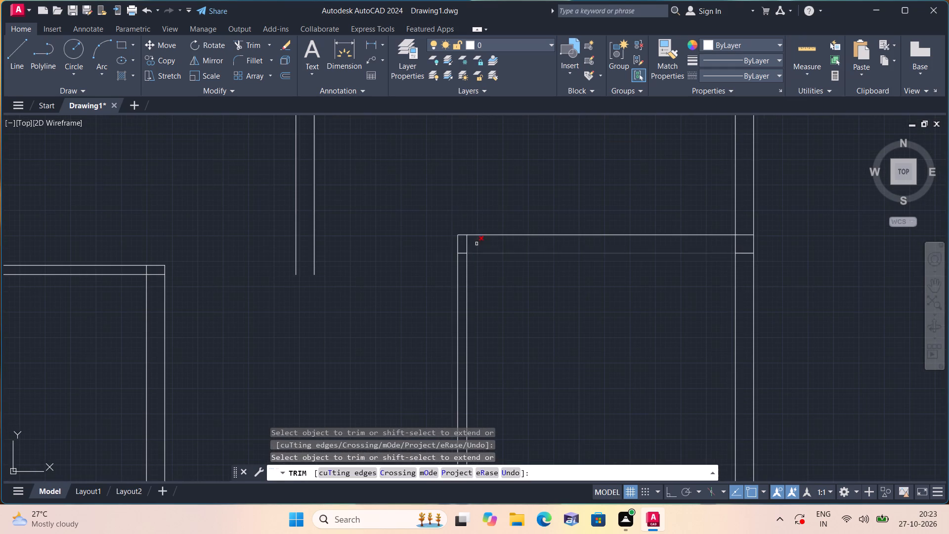
click(469, 244)
scroll(458, 239, down, 2)
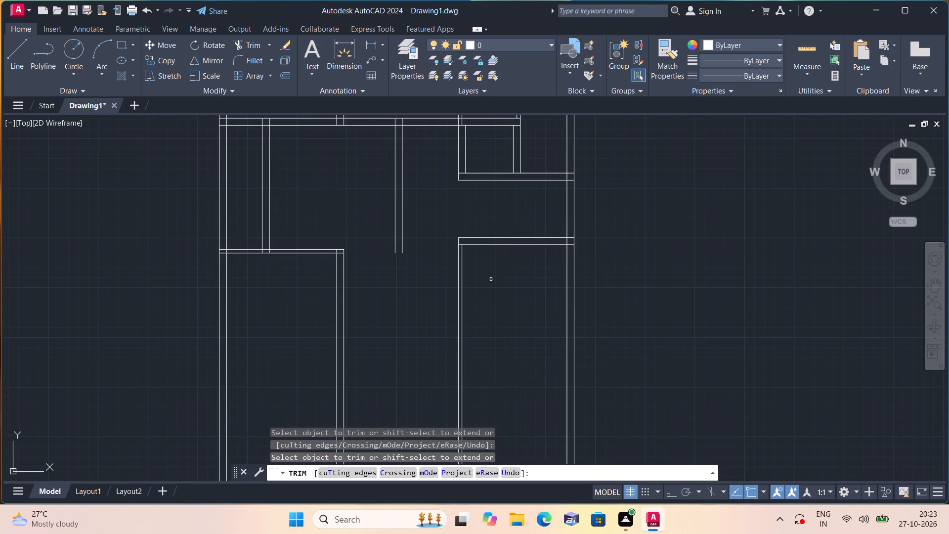
key(space)
Extend both lines of the new 9" horizontal wall leftward to the far line of the middle vertical wall.
text(exte)
key(space)
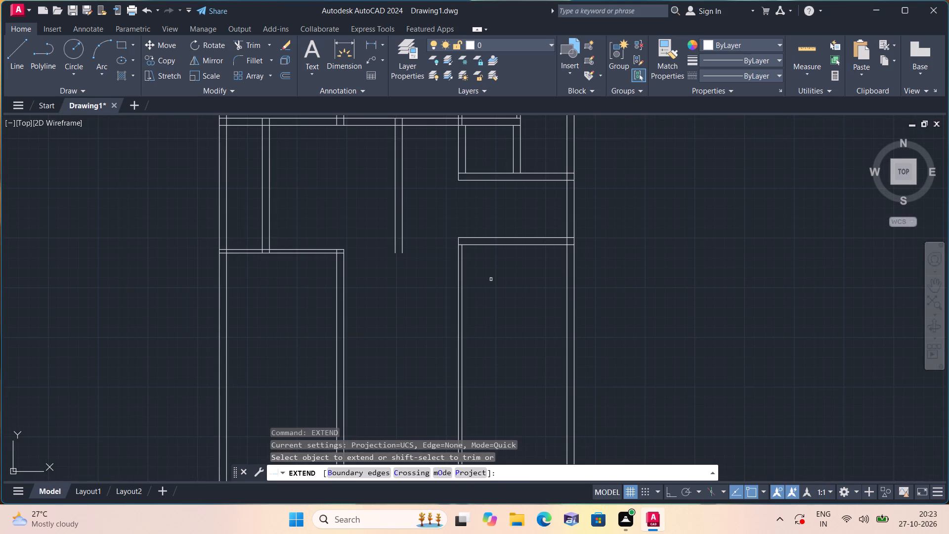
drag(482, 235, 482, 255)
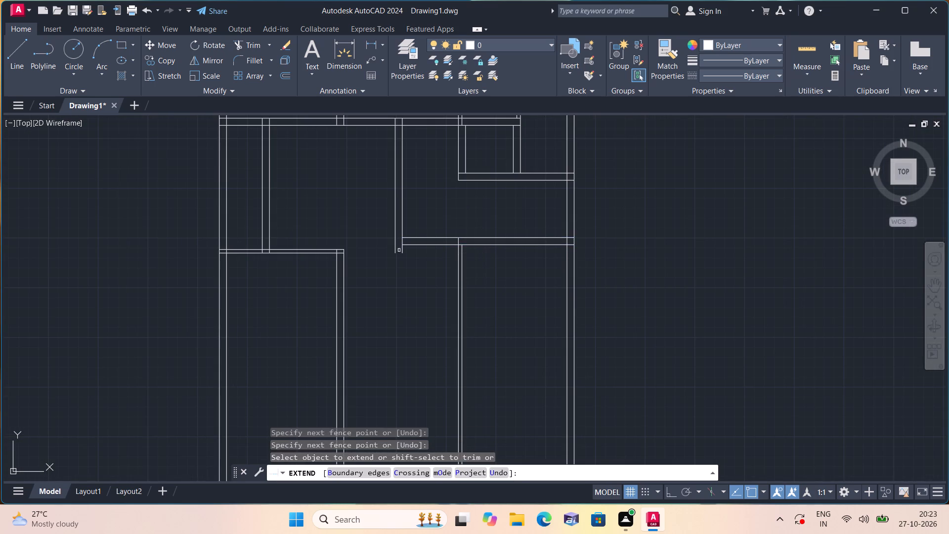
drag(412, 230, 404, 259)
key(space)
Trim the overhanging and overlapping lines where the middle vertical wall meets the new horizontal wall to form a clean corner.
text(tr)
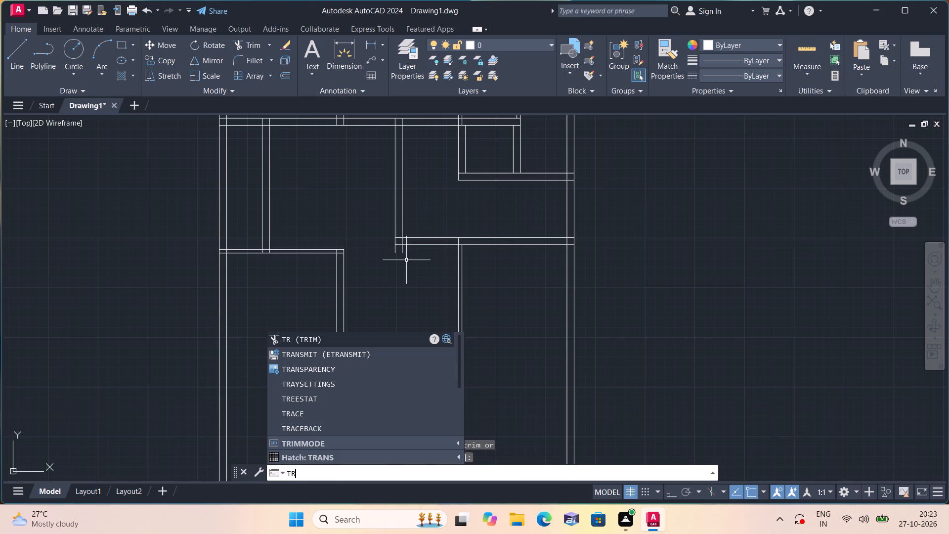
text(im)
key(space)
scroll(408, 253, up, 1)
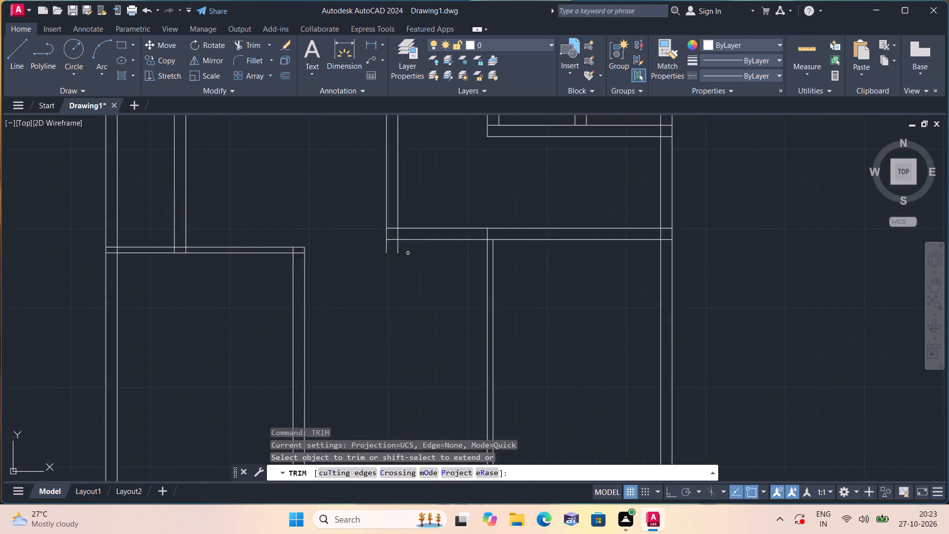
scroll(407, 253, up, 2)
drag(333, 227, 399, 238)
scroll(406, 236, down, 2)
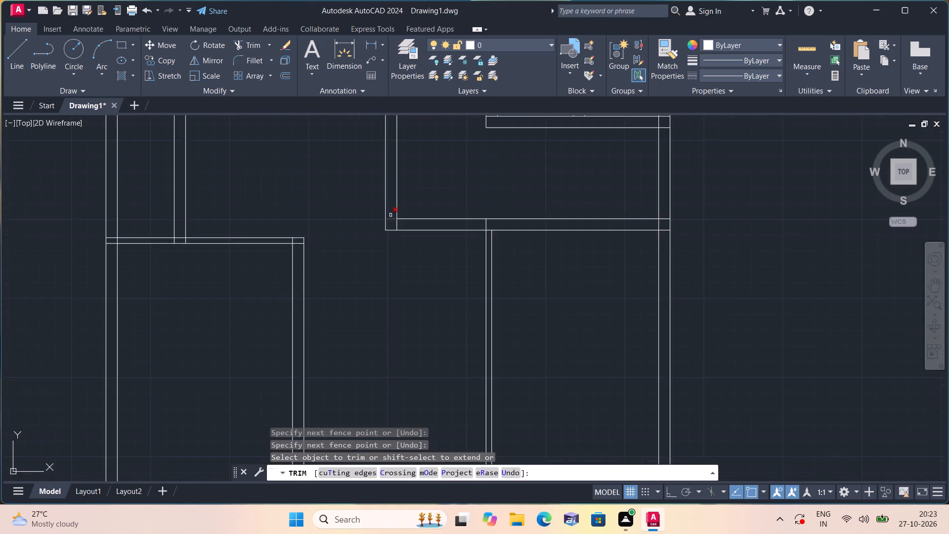
scroll(391, 214, up, 2)
drag(389, 213, 409, 239)
scroll(412, 240, down, 1)
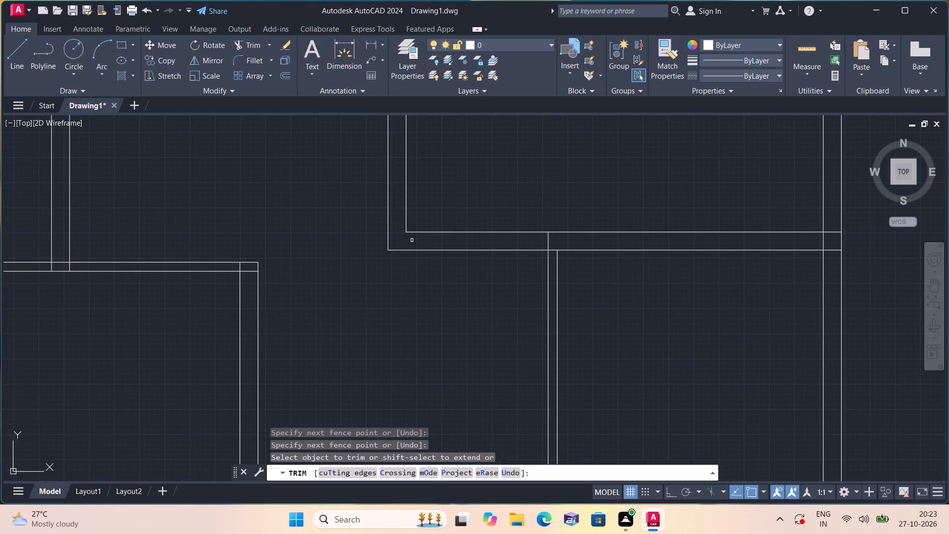
scroll(412, 240, down, 2)
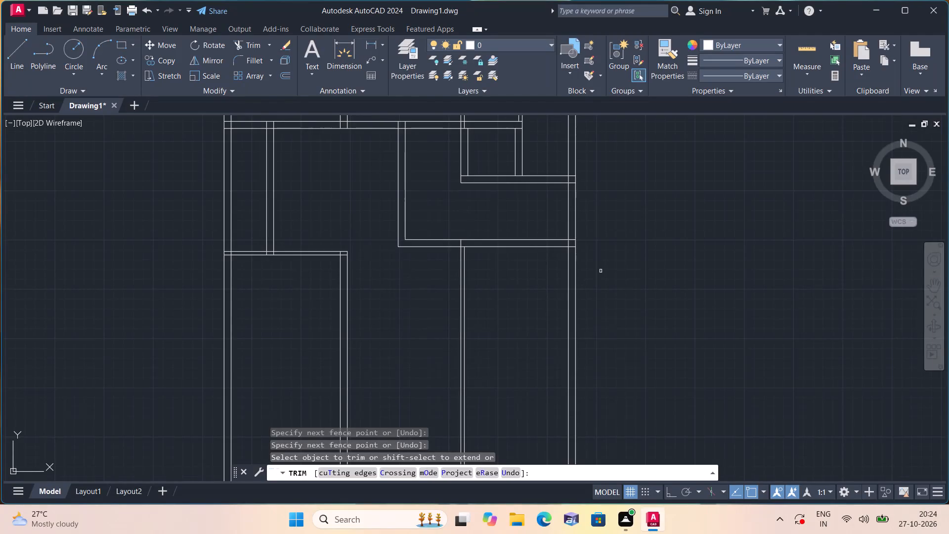
key(space)
Offset the bottom line of the left room's top partition 4' downward.
text(o)
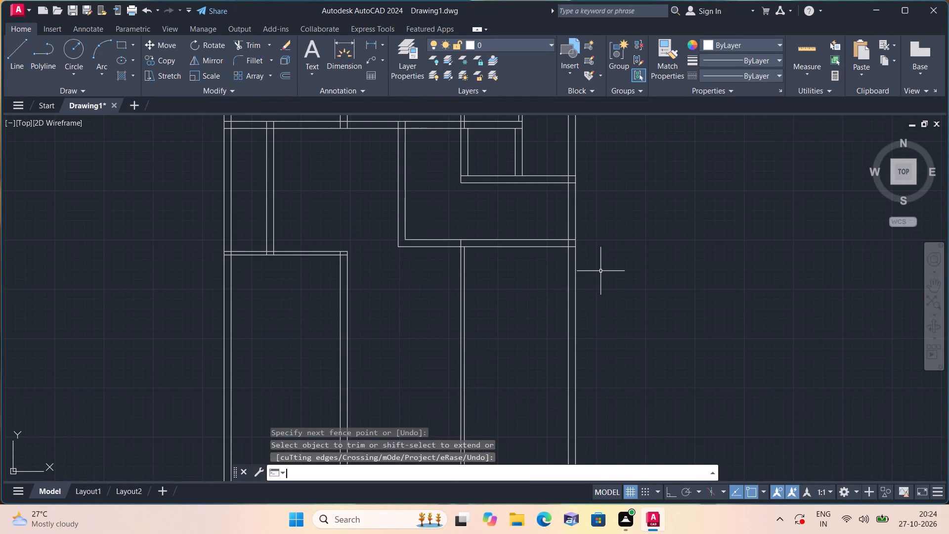
text(ff)
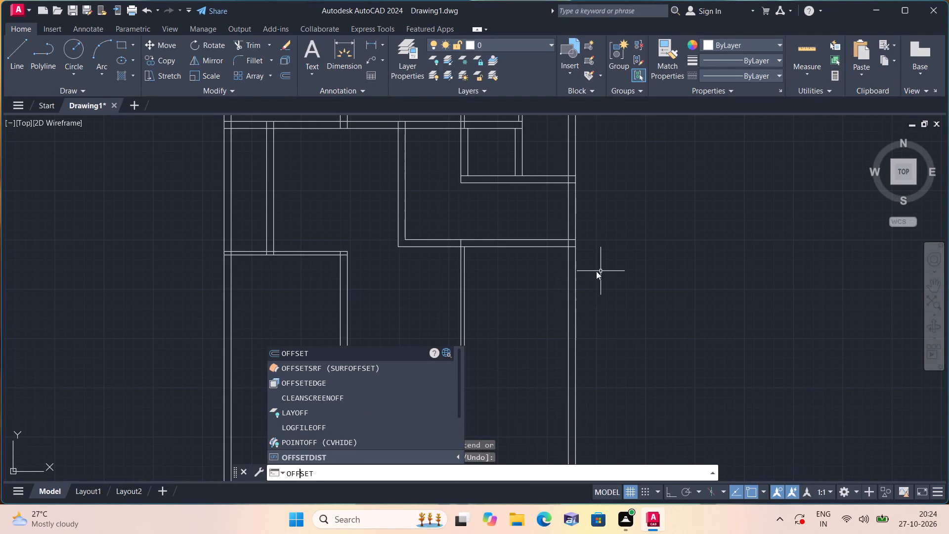
key(space)
text(4')
key(space)
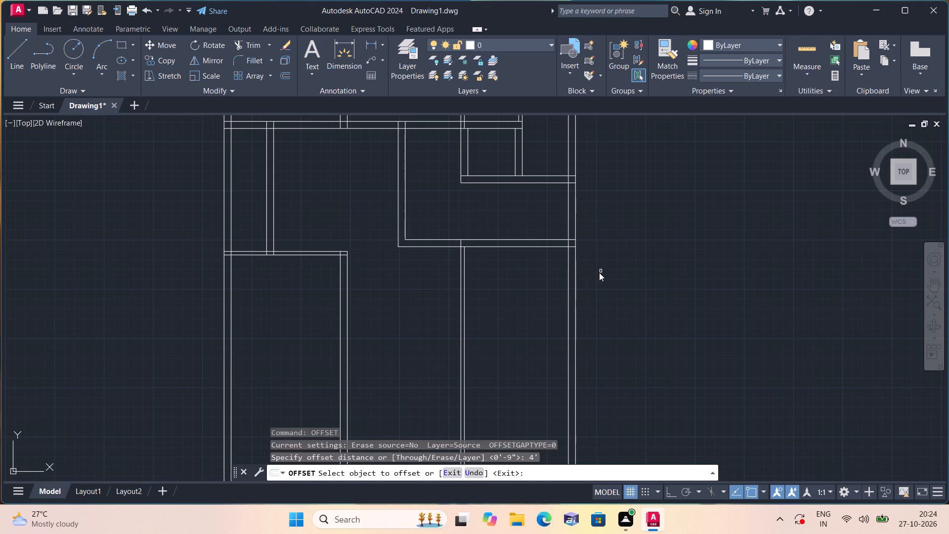
scroll(481, 243, down, 1)
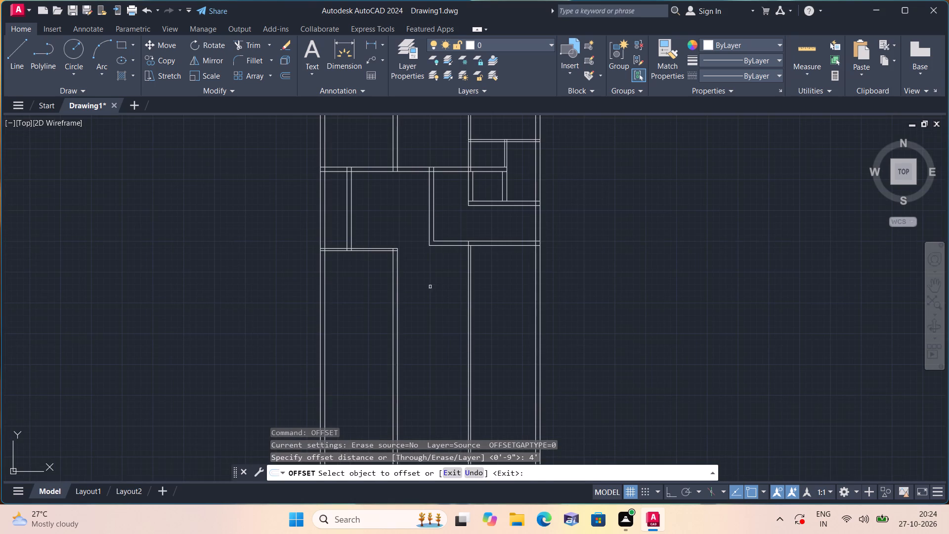
middle_drag(428, 287, 474, 287)
scroll(420, 267, up, 1)
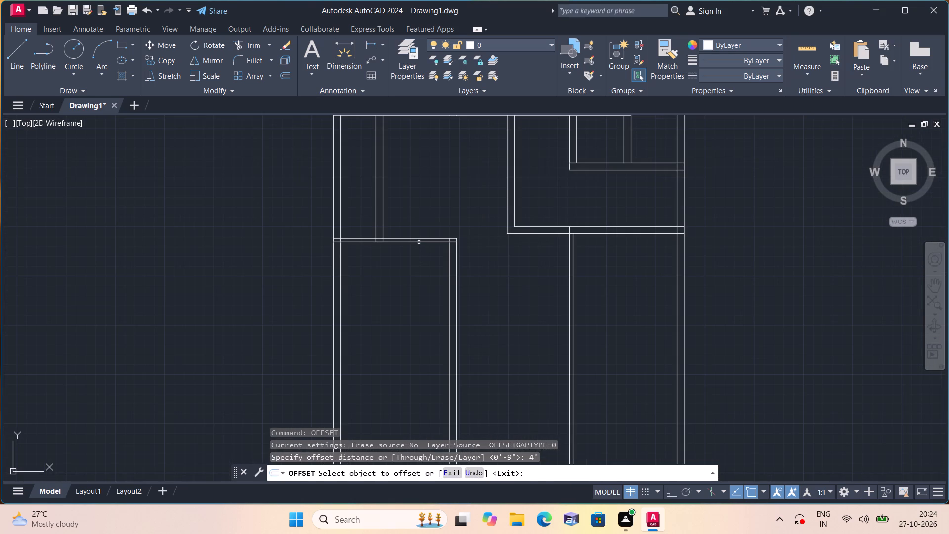
click(419, 243)
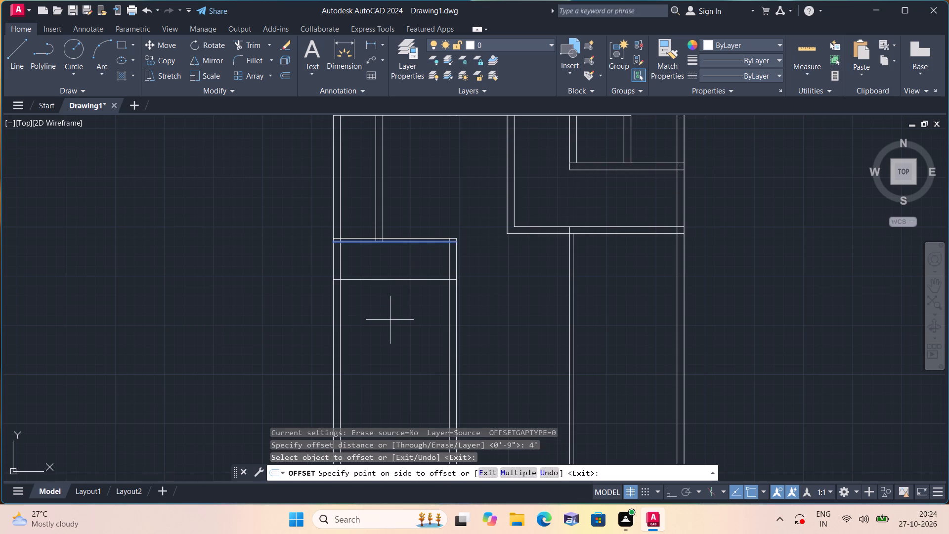
click(390, 320)
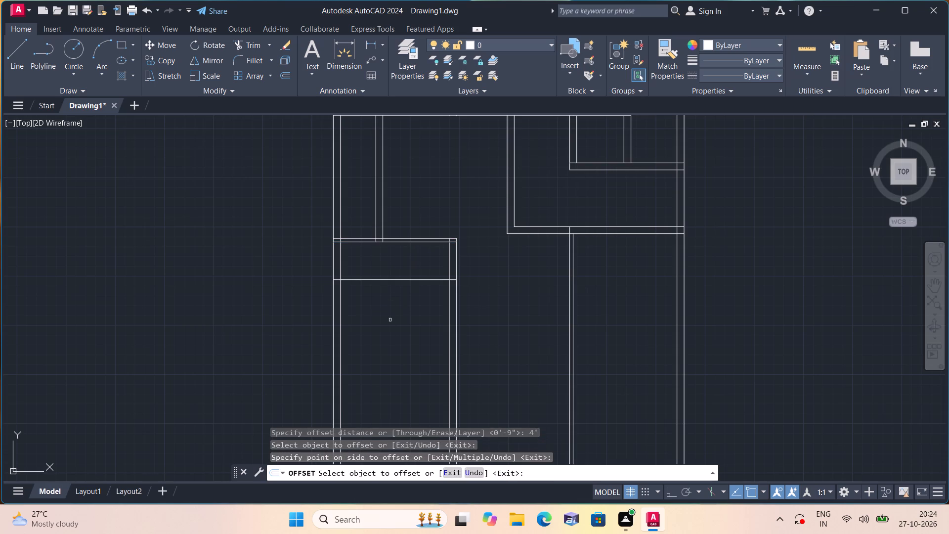
key(space)
Offset the newest horizontal line in the left room 4.5" downward to form a second partition.
key(space)
text(4.5")
key(space)
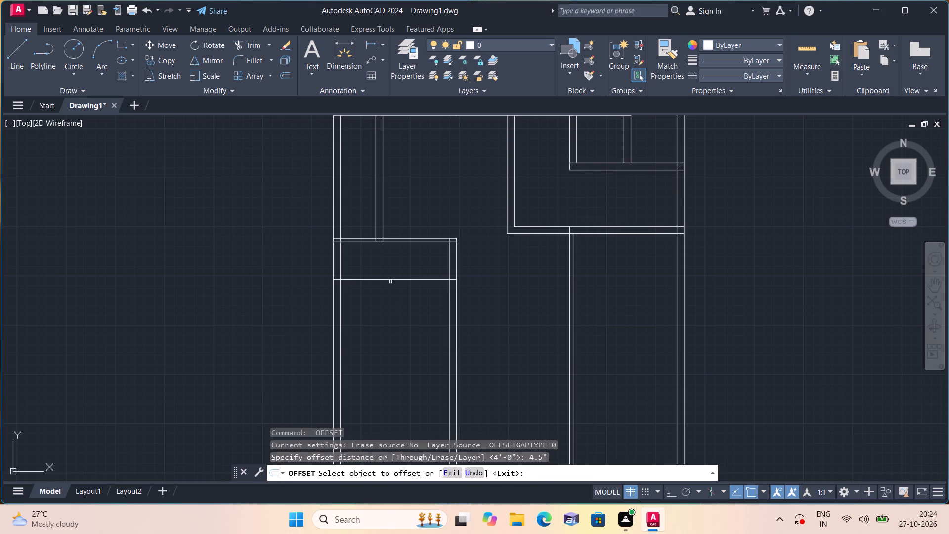
drag(390, 280, 383, 338)
click(384, 338)
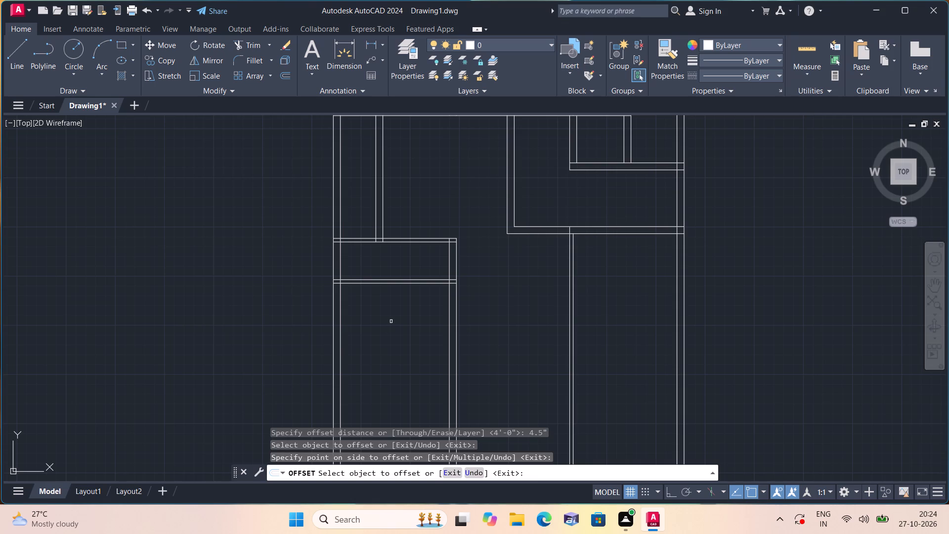
key(space)
Offset the bottom line of the left room's second partition 13'5.5" downward.
key(space)
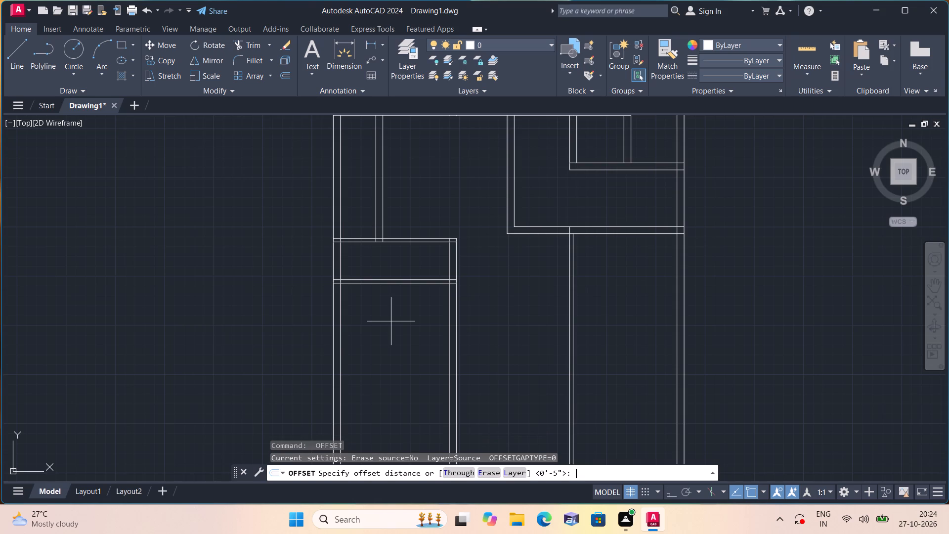
text(13)
text('5.5)
key(shift+quotedbl)
key(space)
scroll(392, 321, up, 1)
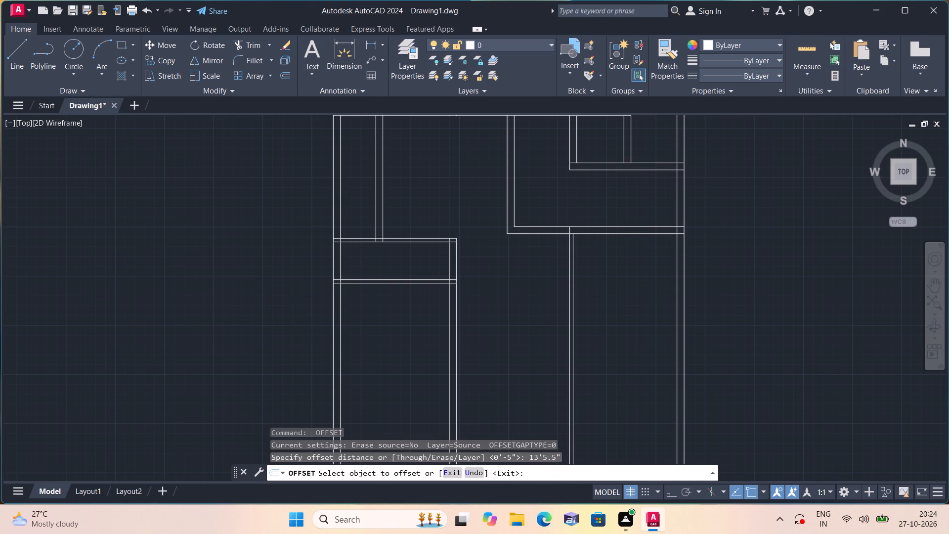
click(418, 260)
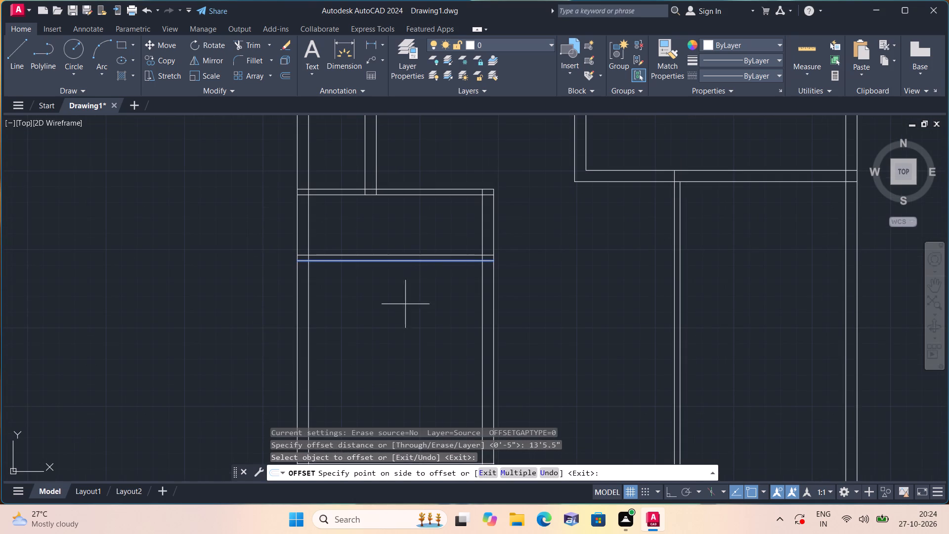
click(393, 351)
scroll(393, 351, down, 1)
middle_drag(393, 351, 403, 303)
scroll(403, 303, down, 1)
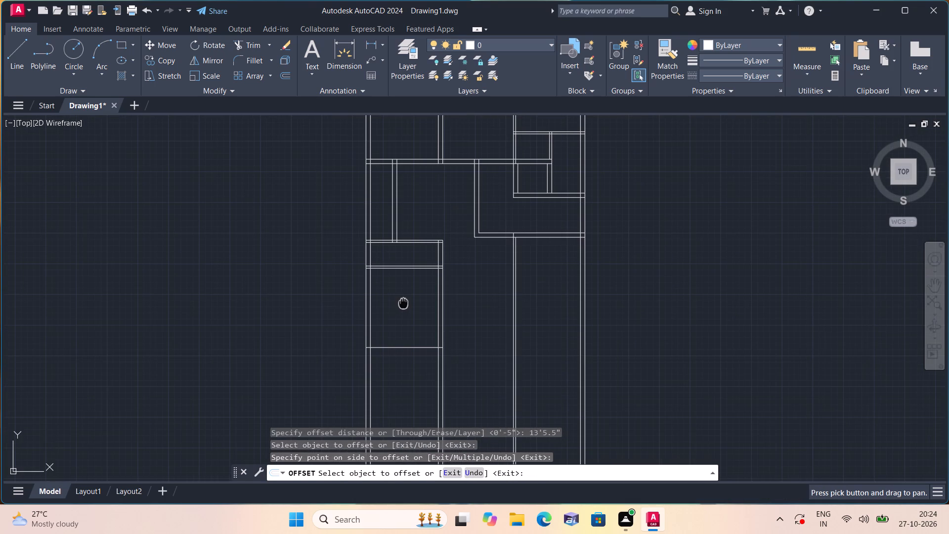
key(space)
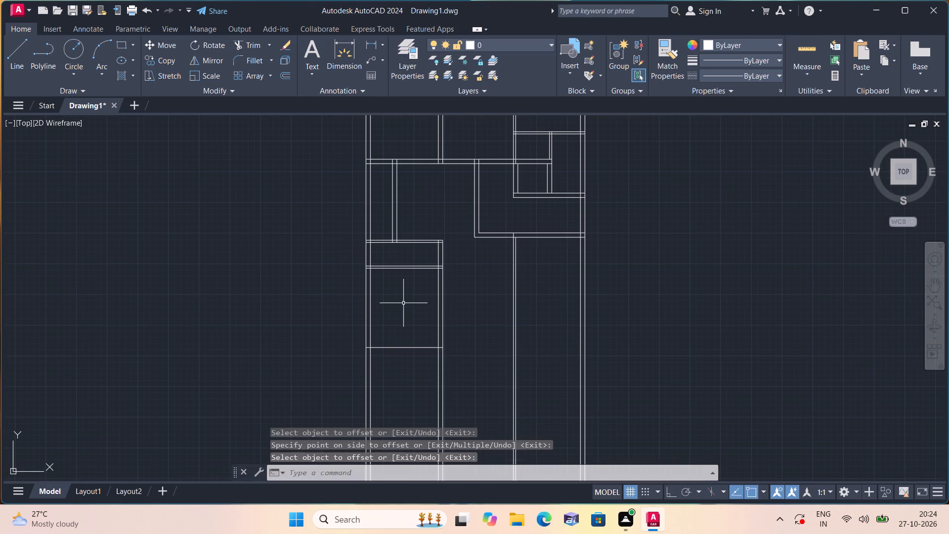
Offset the lowest horizontal line of the left room 9" downward to form the bottom wall.
key(space)
text(9")
key(space)
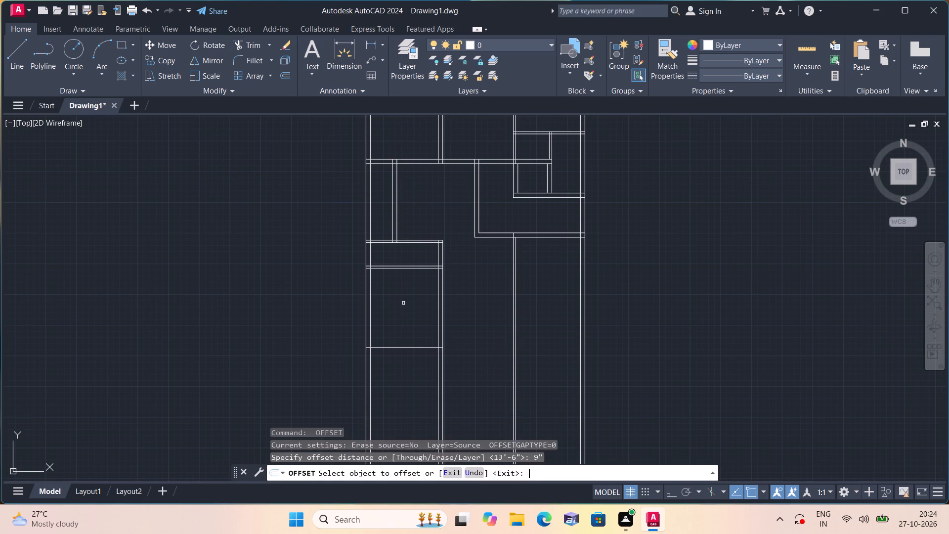
click(408, 346)
click(392, 408)
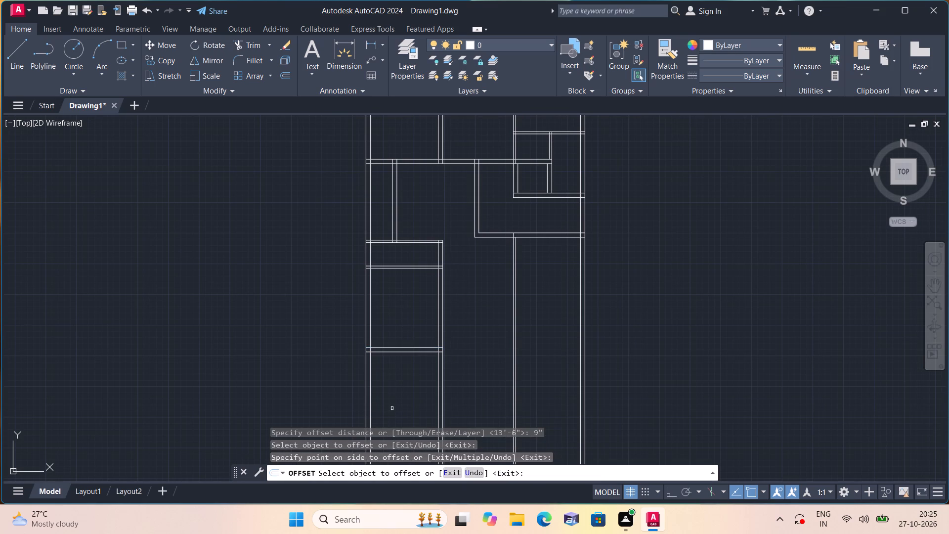
middle_drag(392, 408, 389, 367)
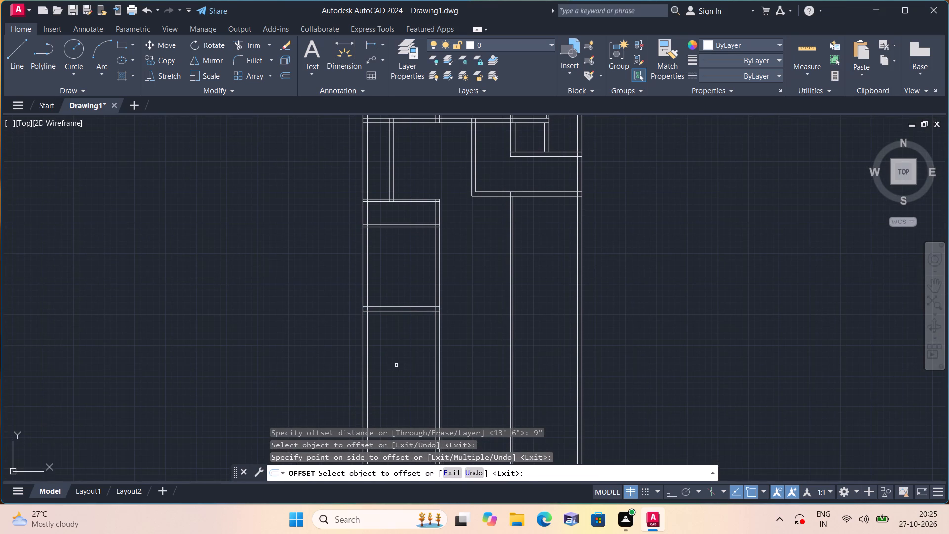
key(space)
Extend both lines of the bottom 9" wall rightward to the outermost line of the right exterior wall.
text(exte)
key(space)
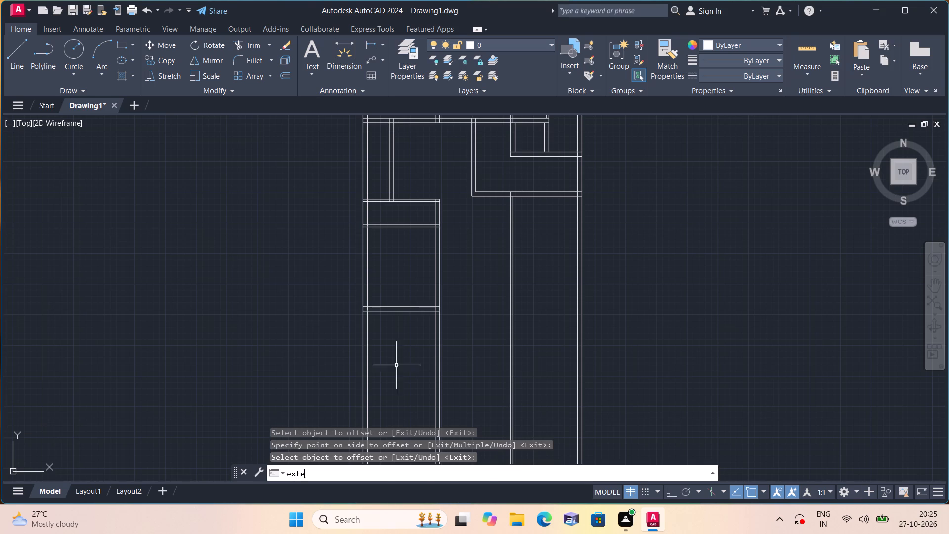
drag(411, 297, 426, 341)
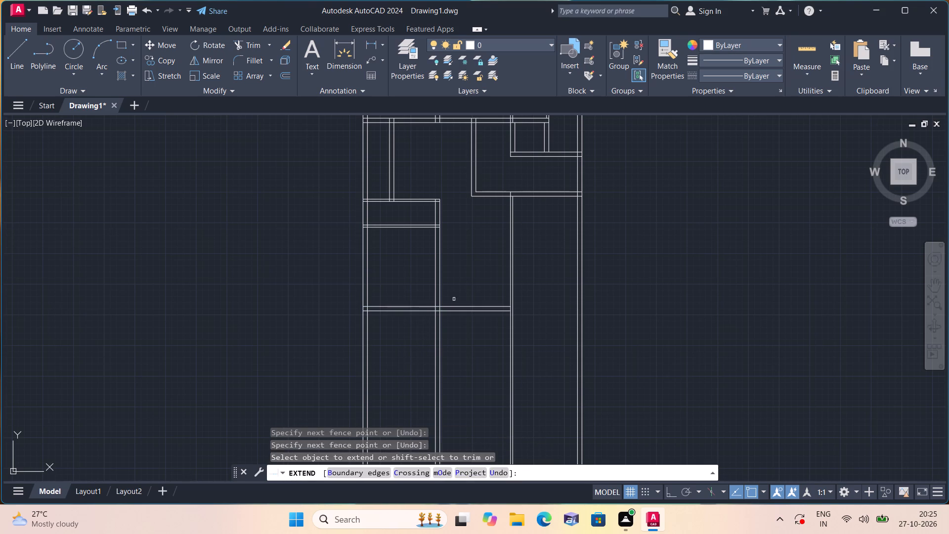
drag(467, 291, 485, 349)
drag(475, 288, 485, 326)
drag(541, 299, 564, 340)
key(Escape)
Trim all the vertical wall lines that run below the bottom wall's outer line.
text(trim)
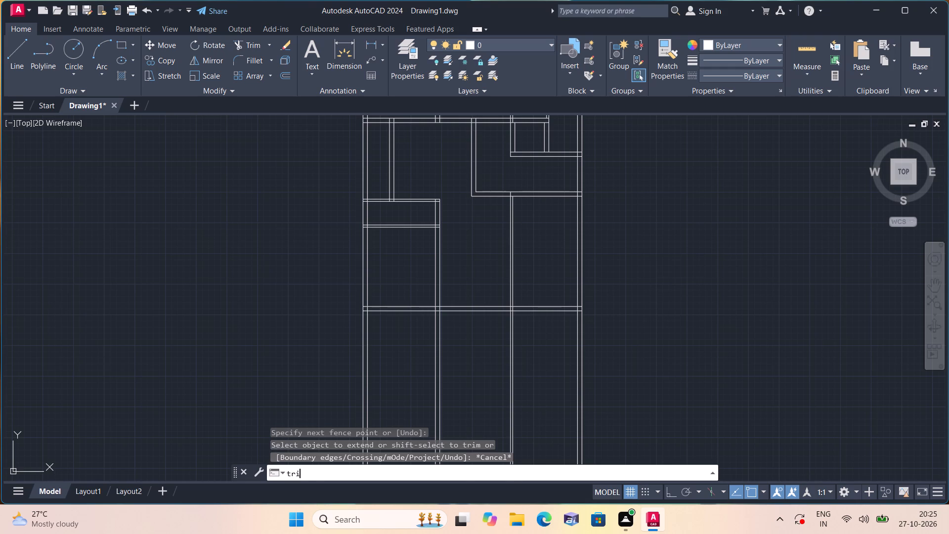
key(space)
drag(254, 329, 255, 329)
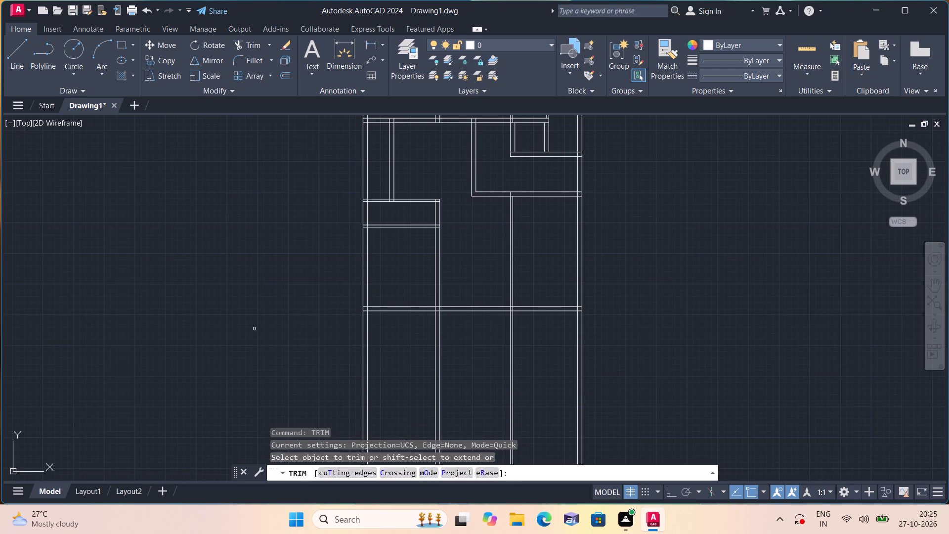
drag(255, 329, 641, 347)
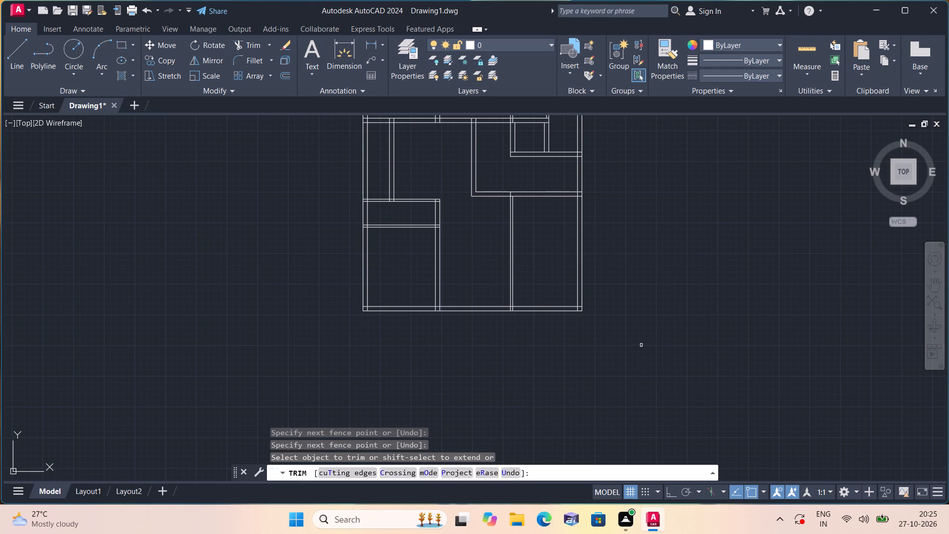
key(space)
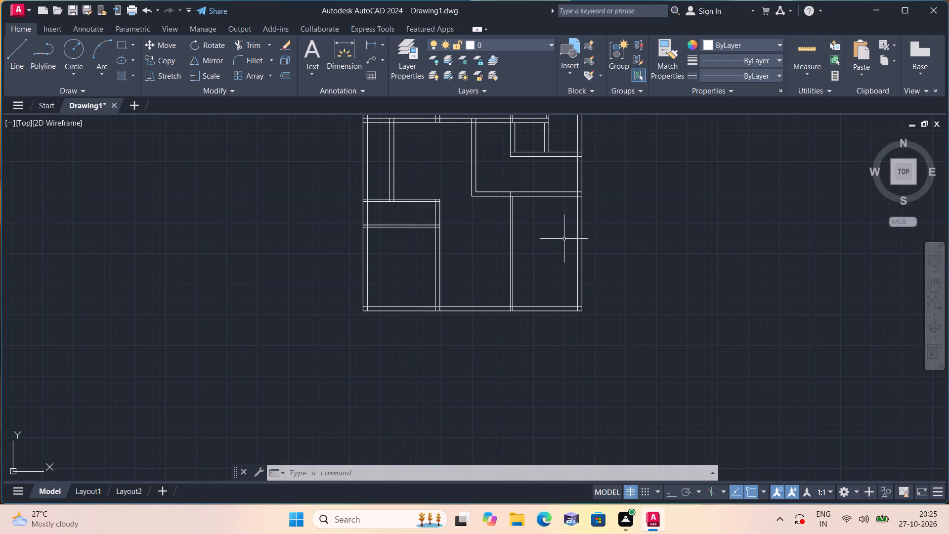
Check the clear width between the left room's vertical walls, within the 4' strip, using a linear dimension without placing it.
middle_drag(408, 245, 377, 280)
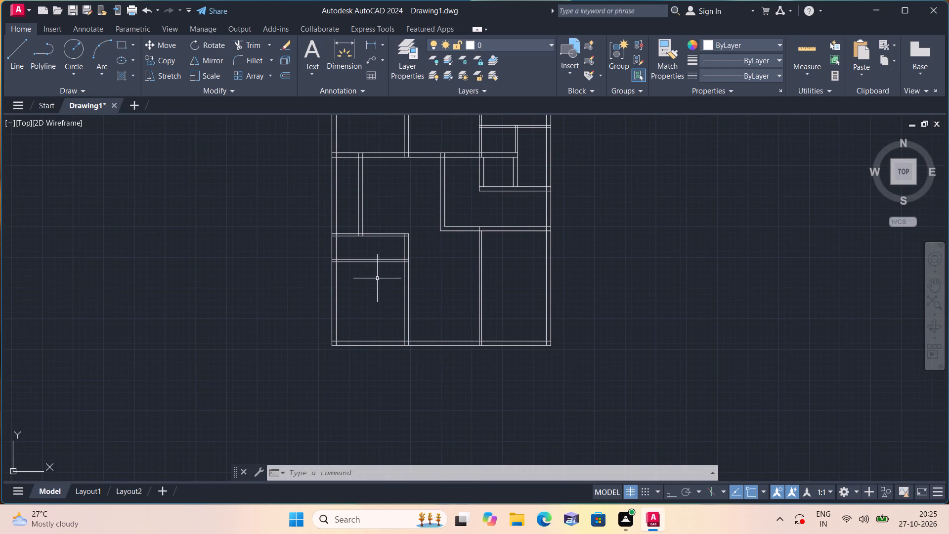
scroll(383, 253, up, 3)
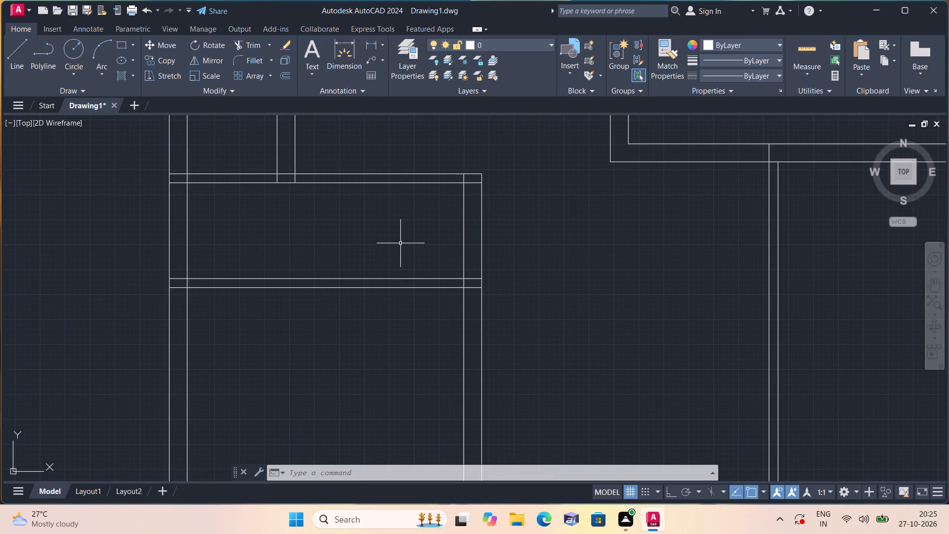
key(Escape)
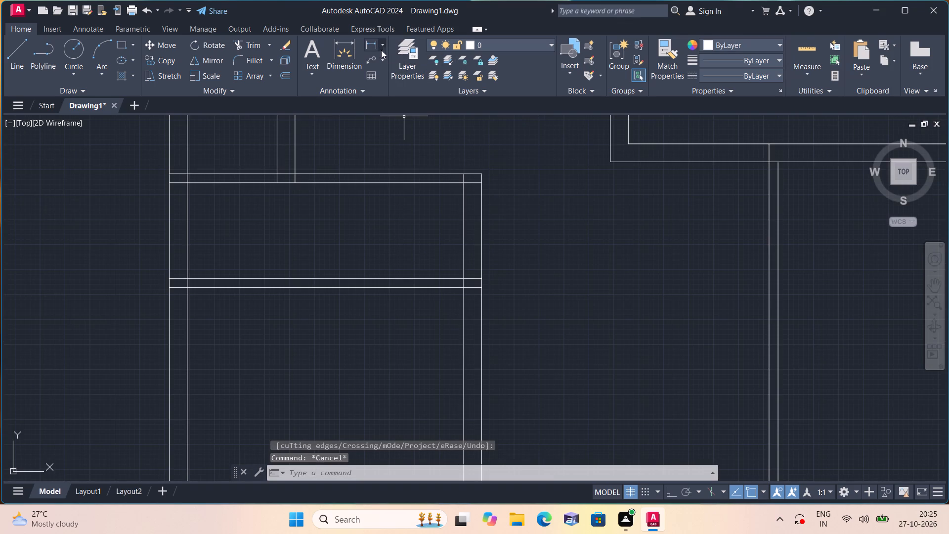
click(373, 46)
scroll(174, 246, up, 1)
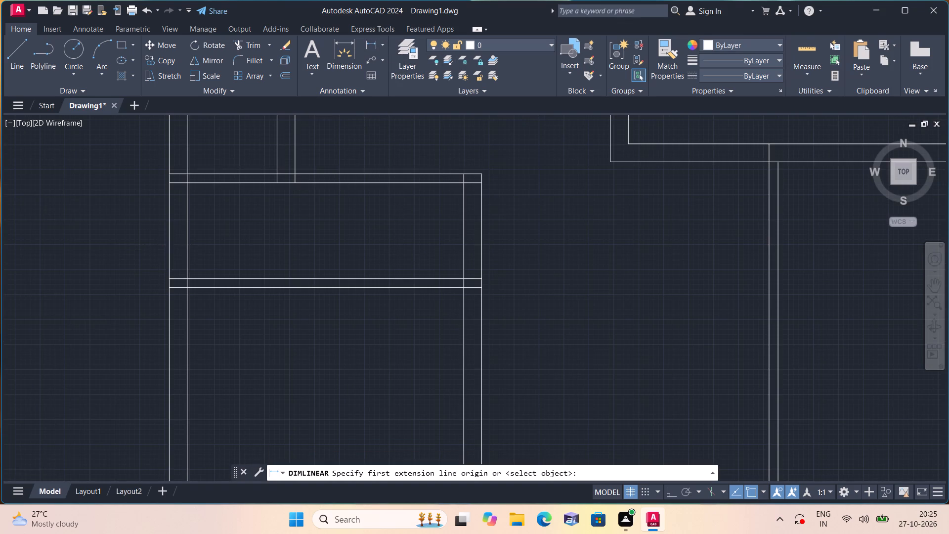
click(196, 235)
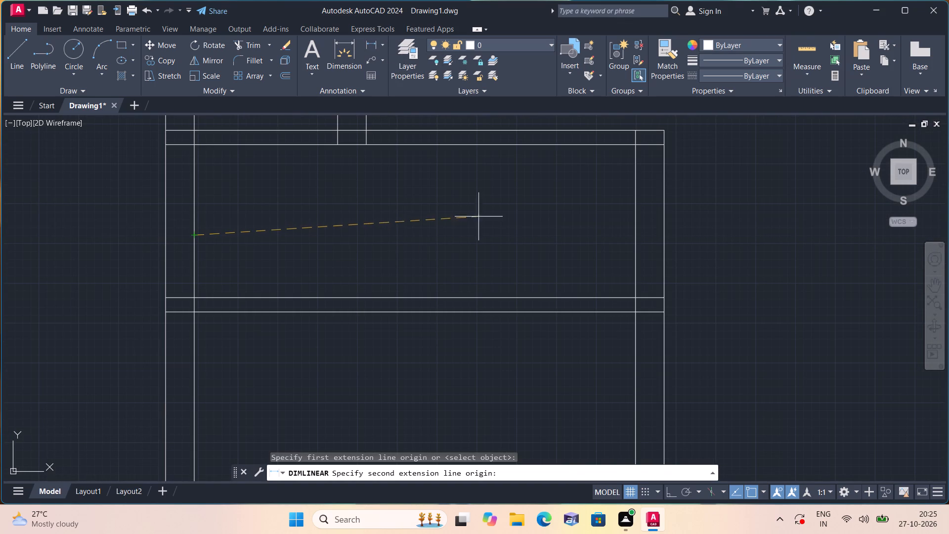
click(634, 236)
scroll(548, 235, up, 3)
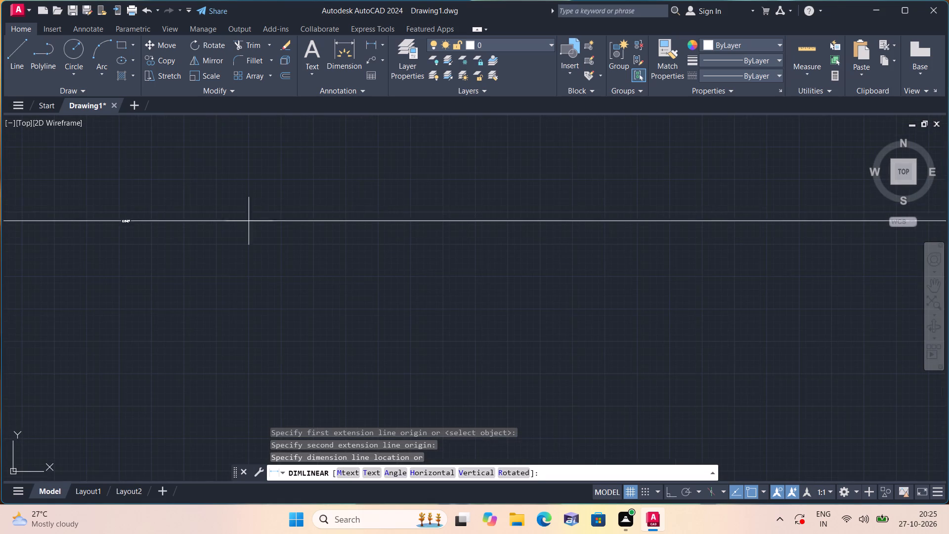
scroll(114, 207, up, 3)
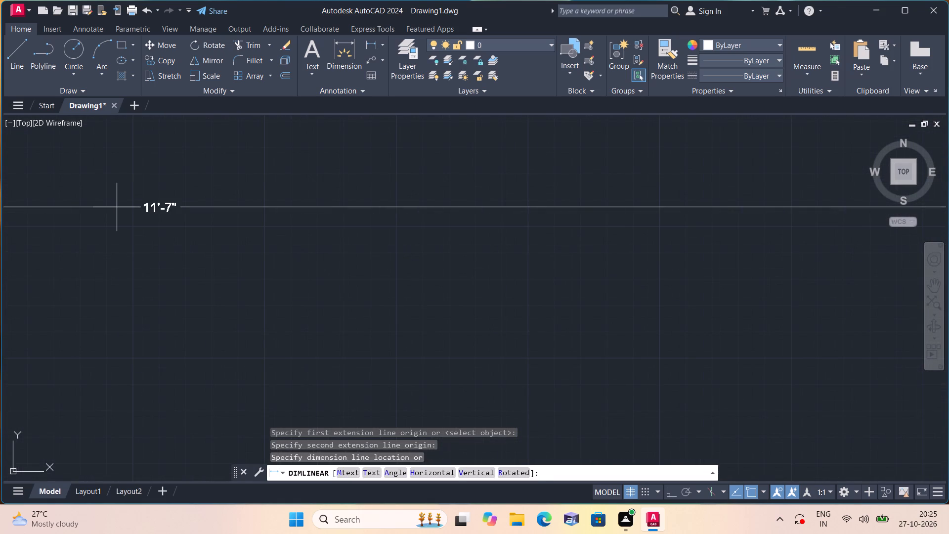
scroll(117, 207, down, 7)
middle_drag(131, 216, 339, 293)
scroll(147, 228, down, 1)
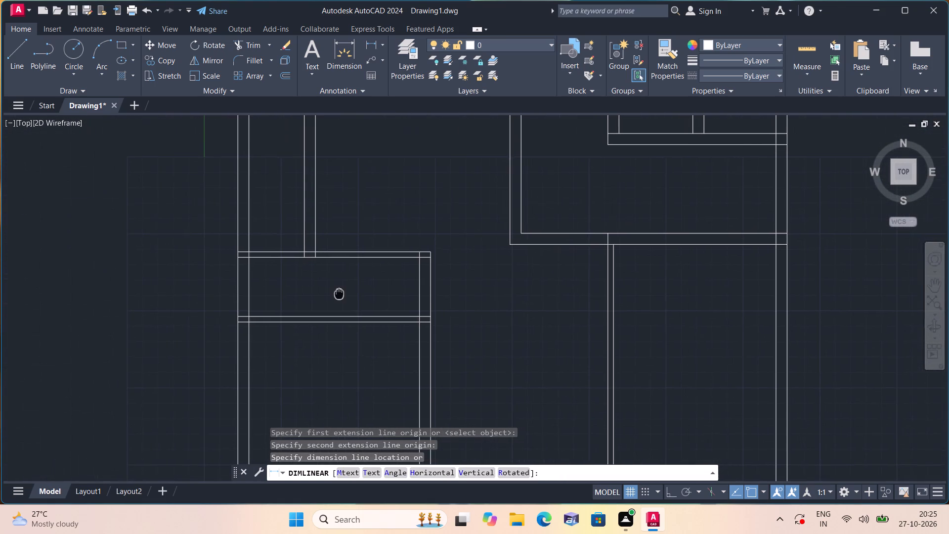
key(Escape)
Erase both vertical lines of the left room's right-hand wall.
click(453, 287)
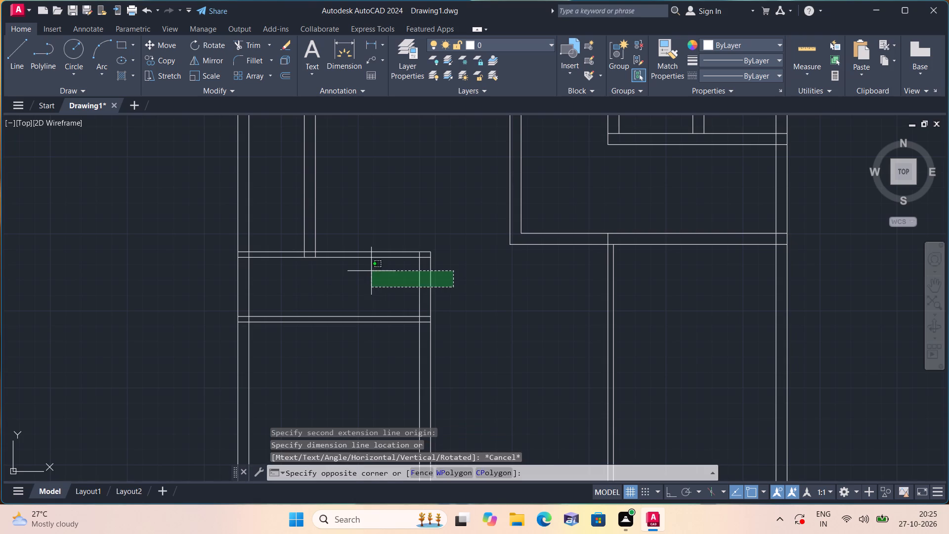
click(371, 271)
key(Delete)
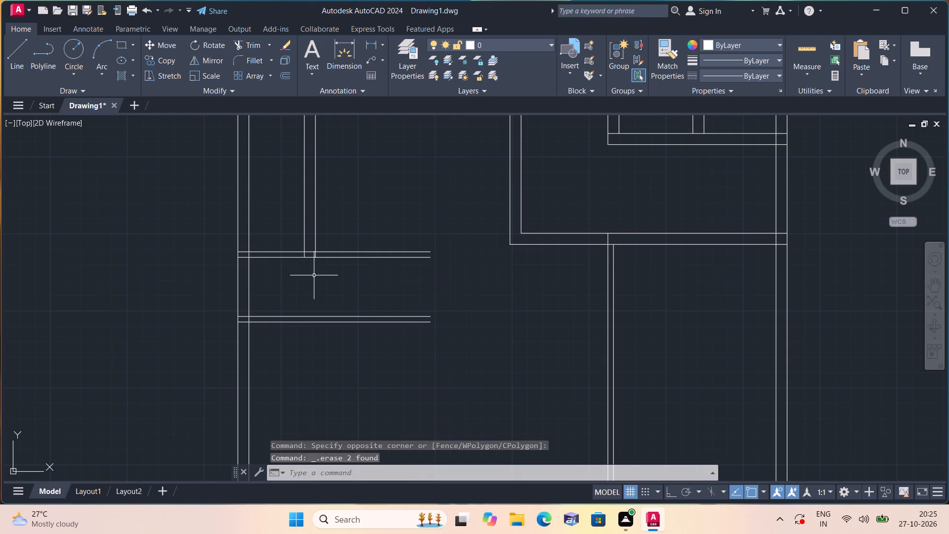
Trim the left exterior wall's junction with the 4' strip's upper partition, removing the partition's lower line inside the wall and the inner wall line between the partition lines.
text(trim)
key(space)
scroll(247, 256, up, 2)
click(241, 261)
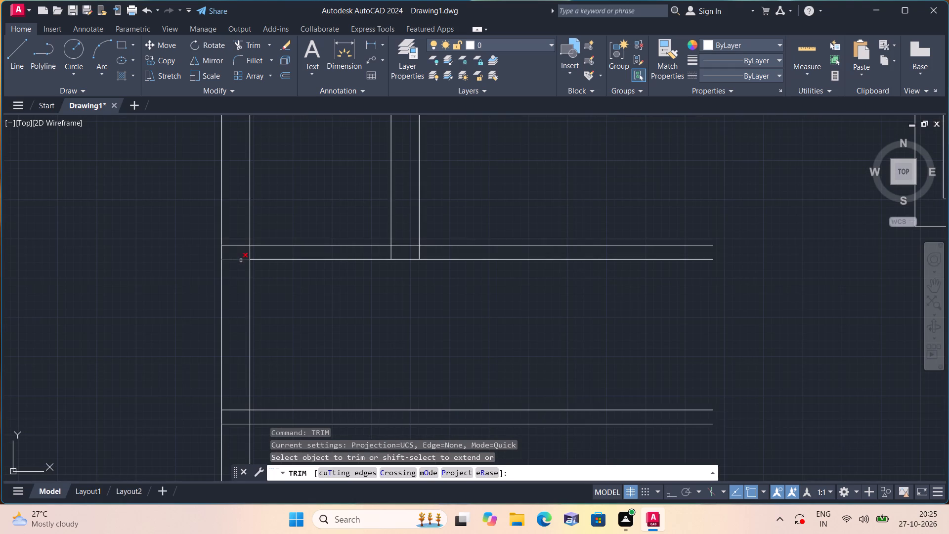
click(249, 252)
scroll(249, 252, down, 1)
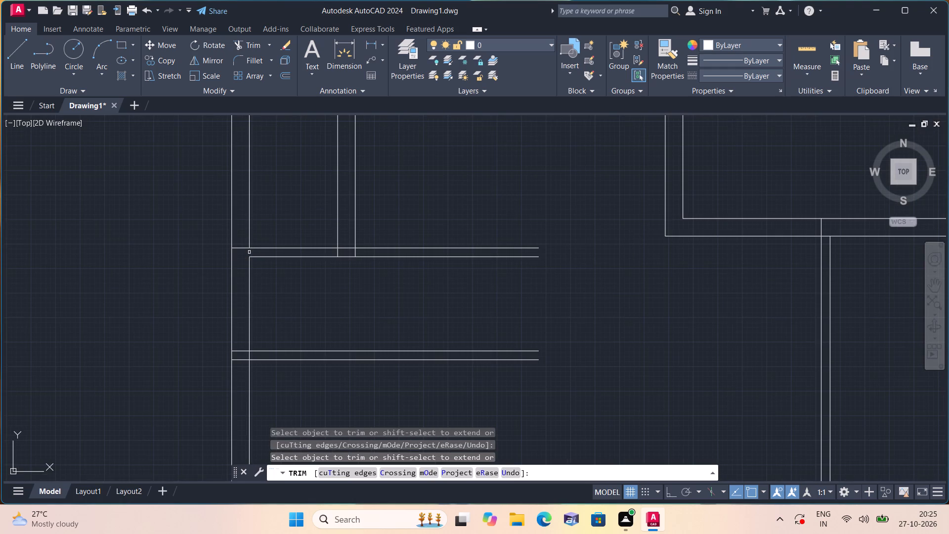
scroll(265, 278, down, 1)
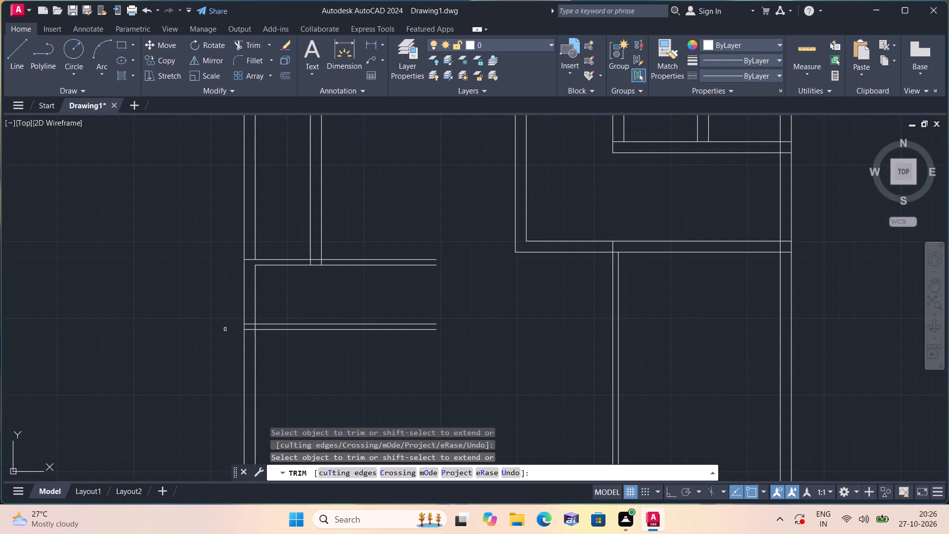
middle_drag(203, 315, 219, 275)
scroll(225, 279, up, 1)
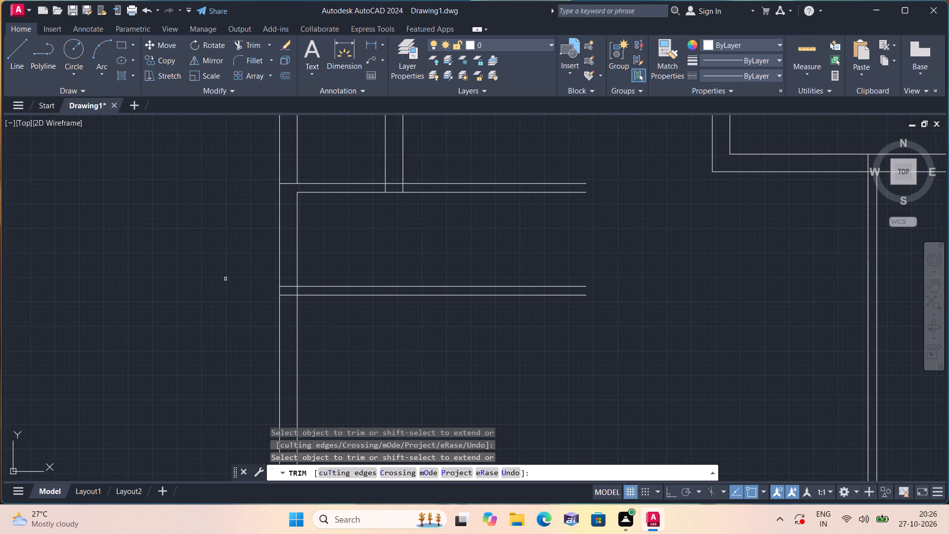
scroll(225, 279, down, 2)
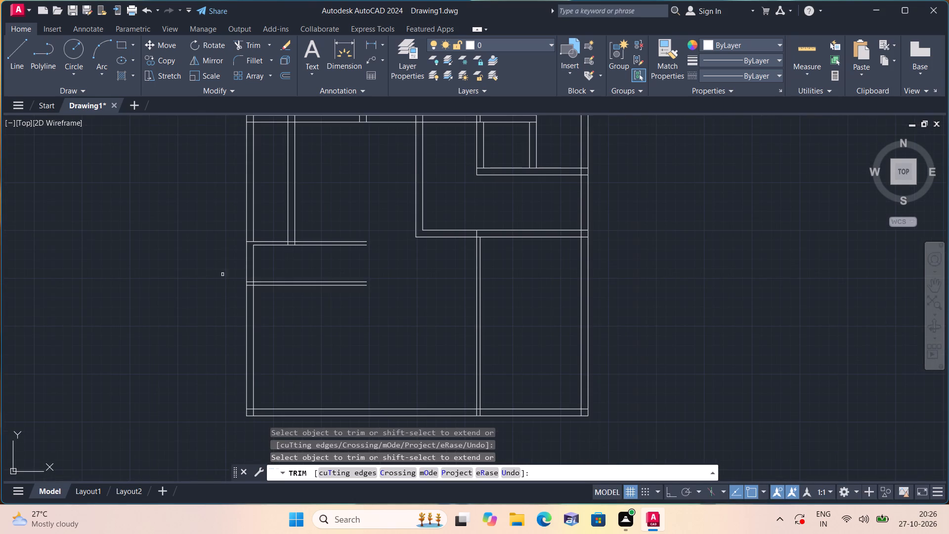
middle_drag(213, 267, 272, 349)
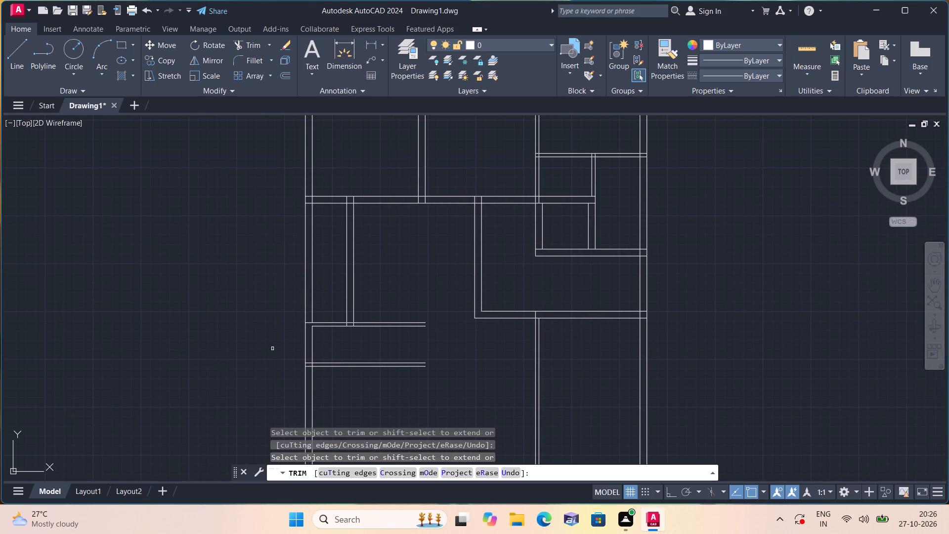
scroll(336, 275, up, 1)
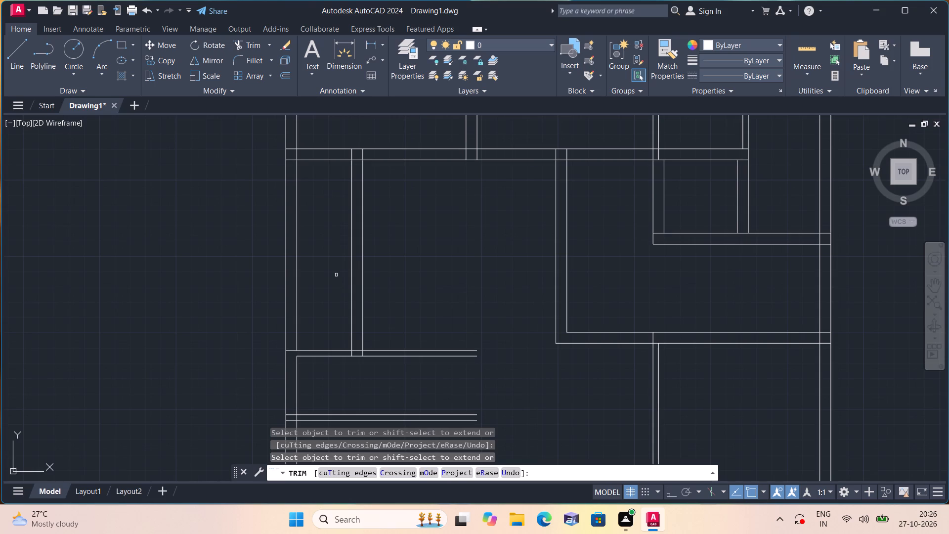
middle_drag(336, 275, 335, 218)
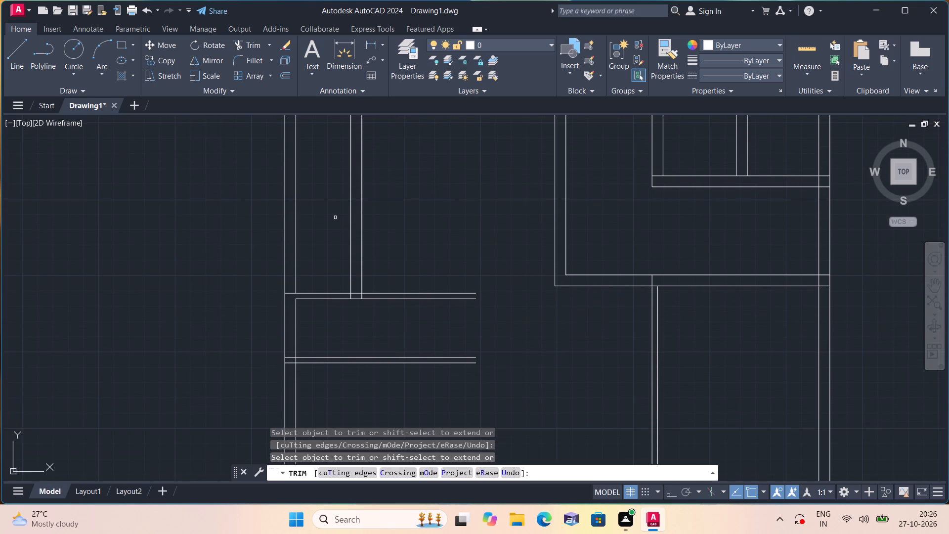
scroll(335, 218, down, 1)
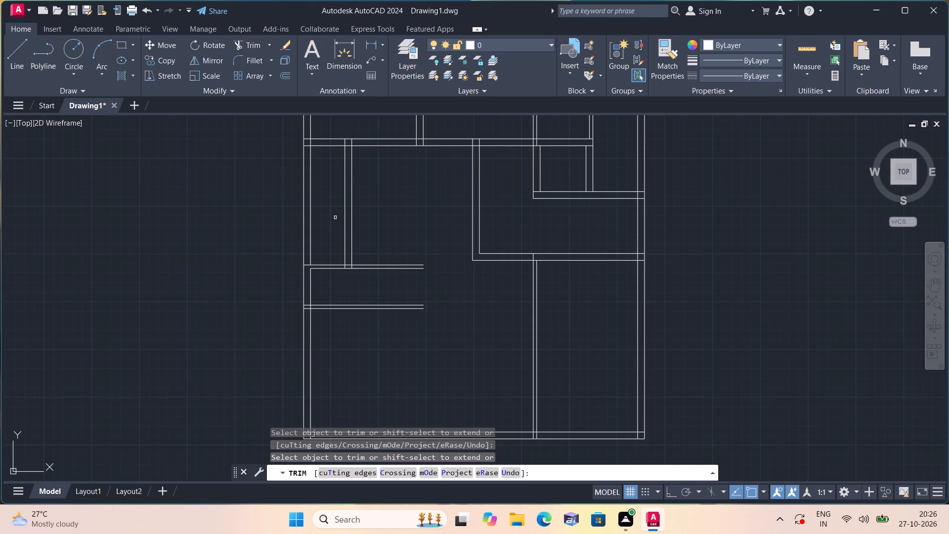
key(space)
Offset the left exterior wall's inner line 10'9.5" to the right across the 4' strip and the room below it.
text(off)
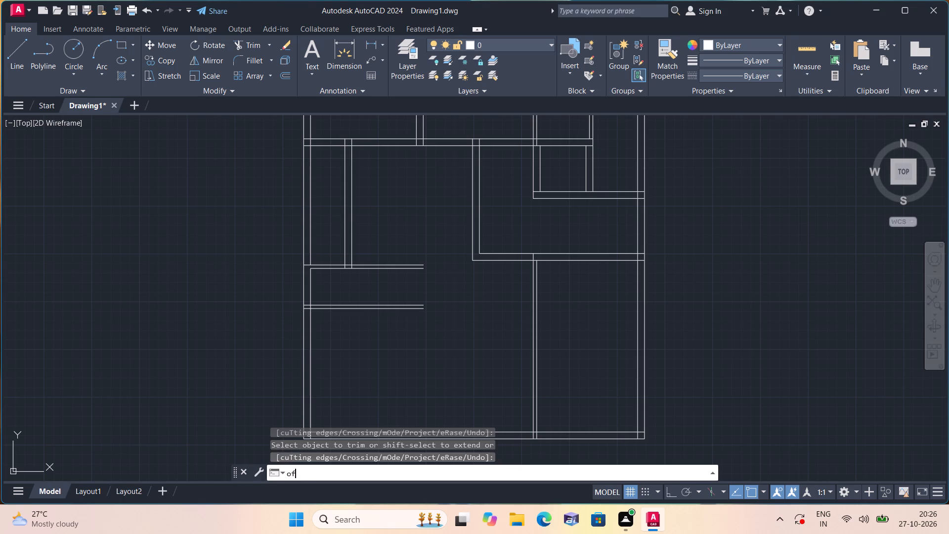
key(space)
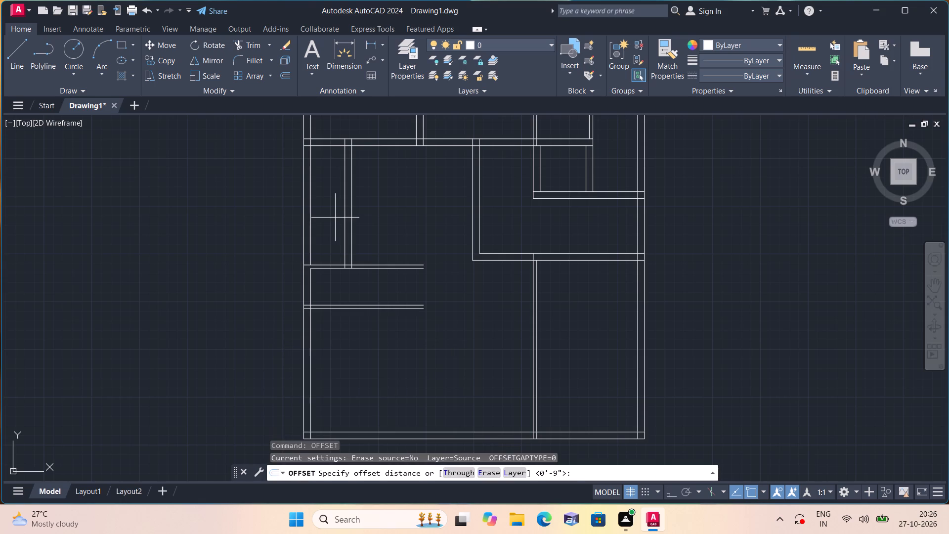
text(10')
key(9)
text(.5")
key(space)
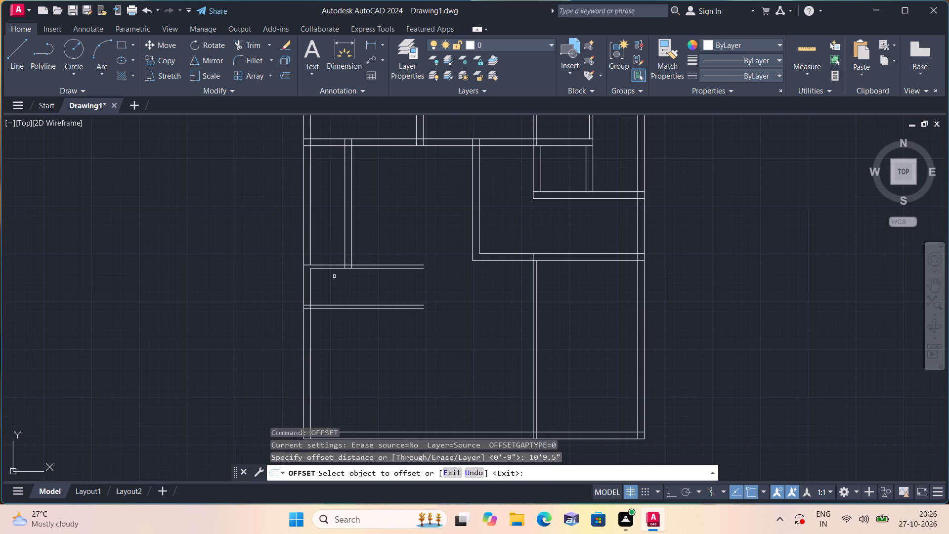
click(309, 279)
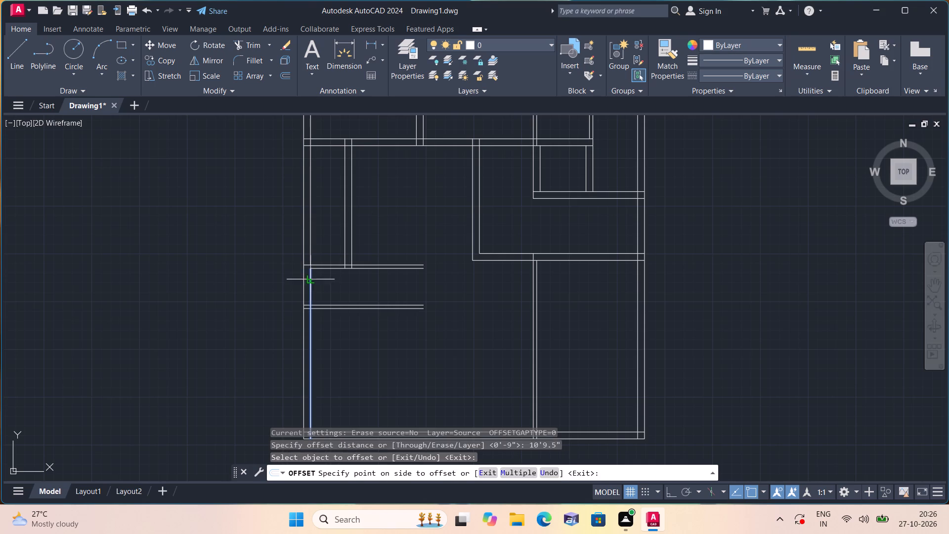
click(452, 288)
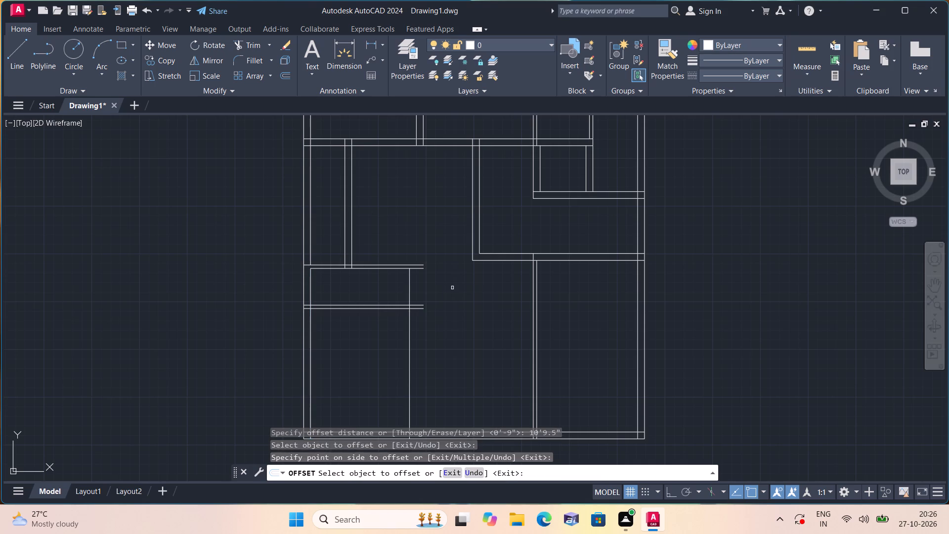
key(space)
Offset the new vertical line 4.5" to the right to form the partition's second face.
key(space)
text(4.5"')
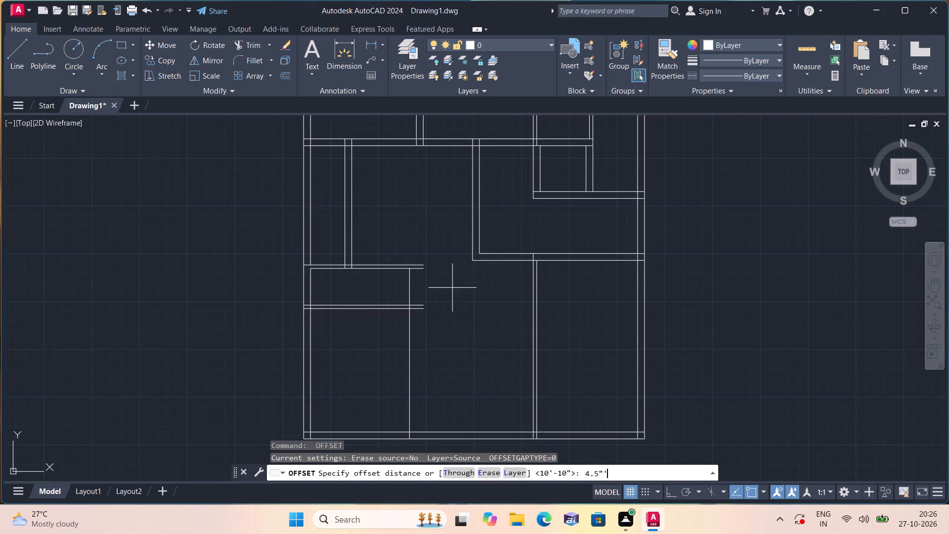
key(BackSpace)
key(space)
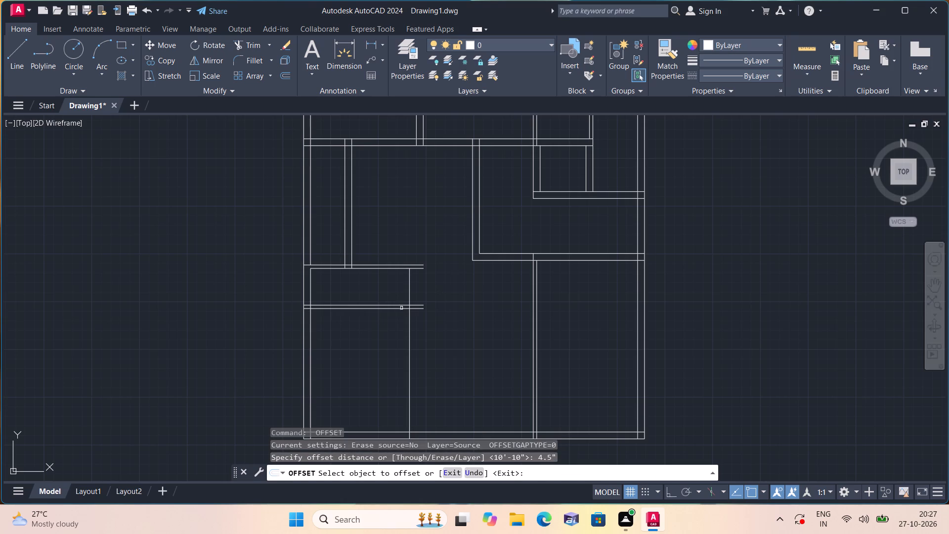
click(408, 289)
click(436, 293)
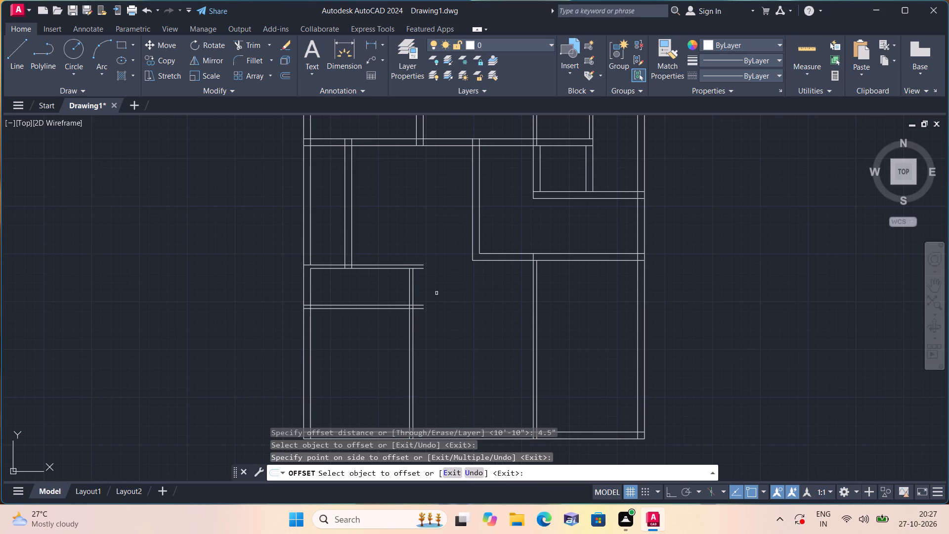
key(space)
Extend the new partition's vertical lines up to the upper line of the 4' strip's top partition.
text(exte)
key(space)
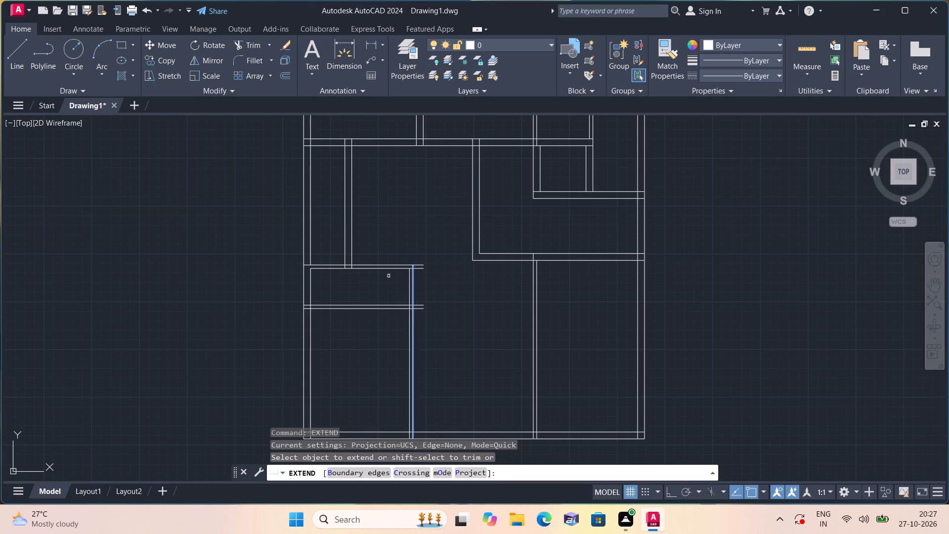
drag(387, 278, 436, 284)
key(space)
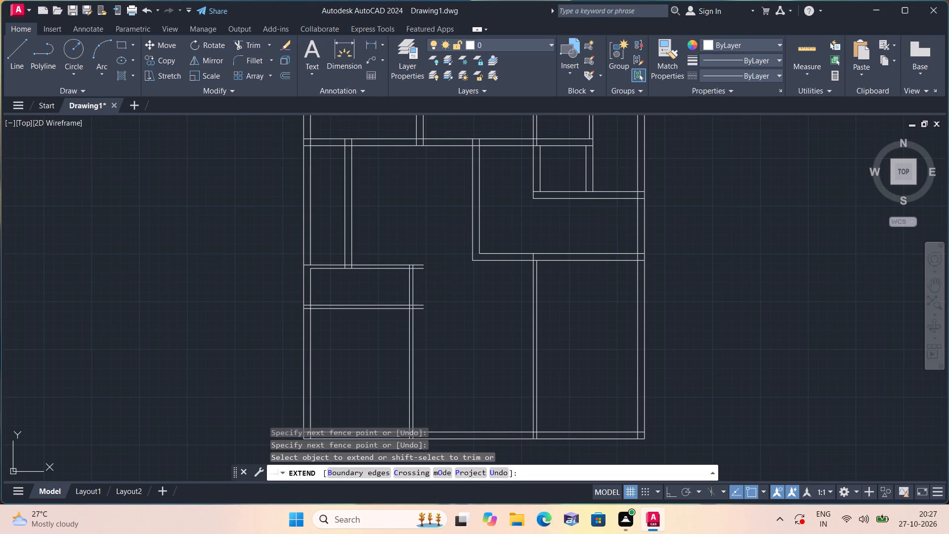
Trim the ends of all four horizontal strip partition lines that project right past the new 4.5" vertical partition.
text(trim)
key(space)
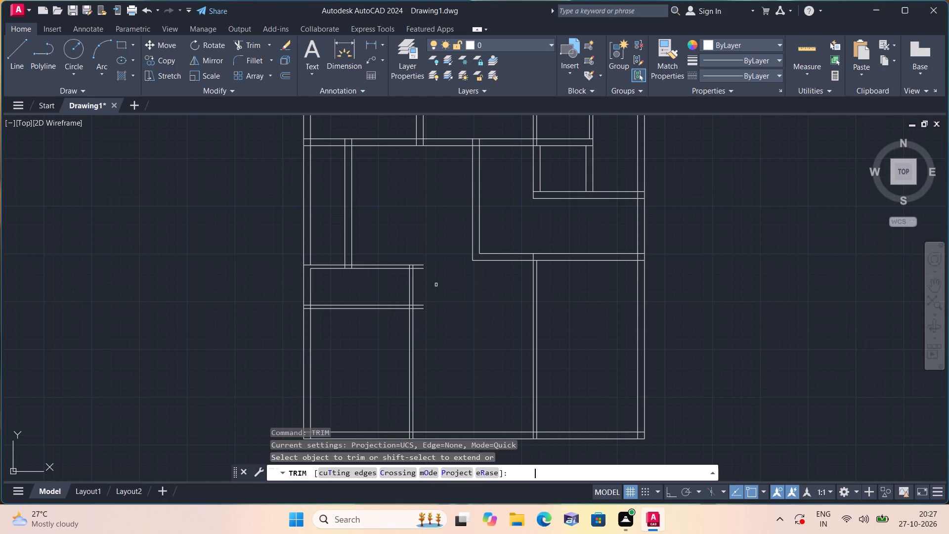
scroll(443, 260, up, 2)
drag(383, 248, 383, 249)
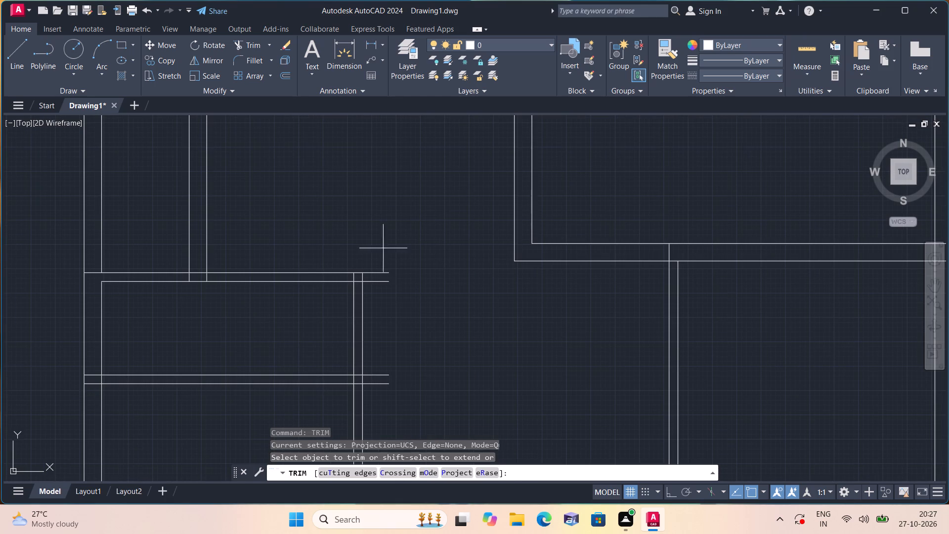
drag(383, 249, 384, 395)
scroll(395, 314, down, 2)
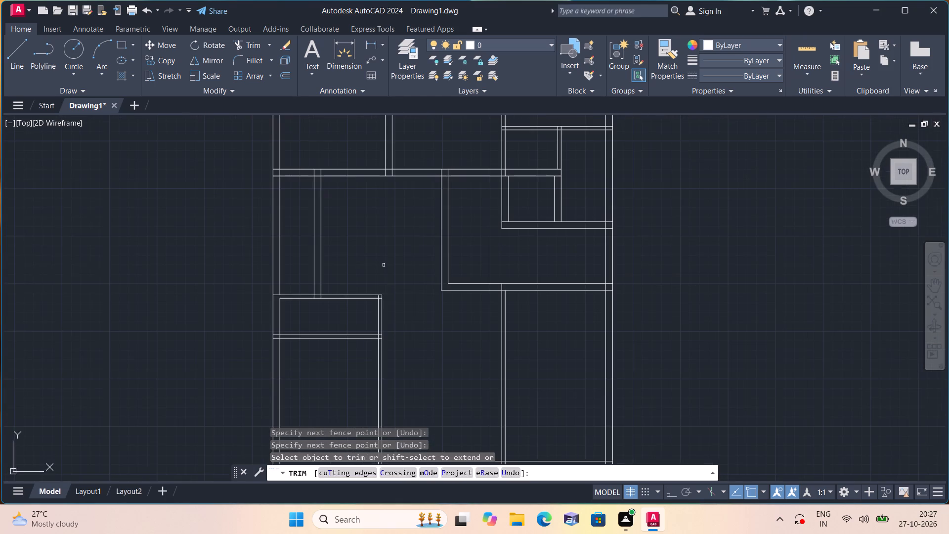
middle_drag(382, 265, 362, 245)
scroll(362, 245, down, 1)
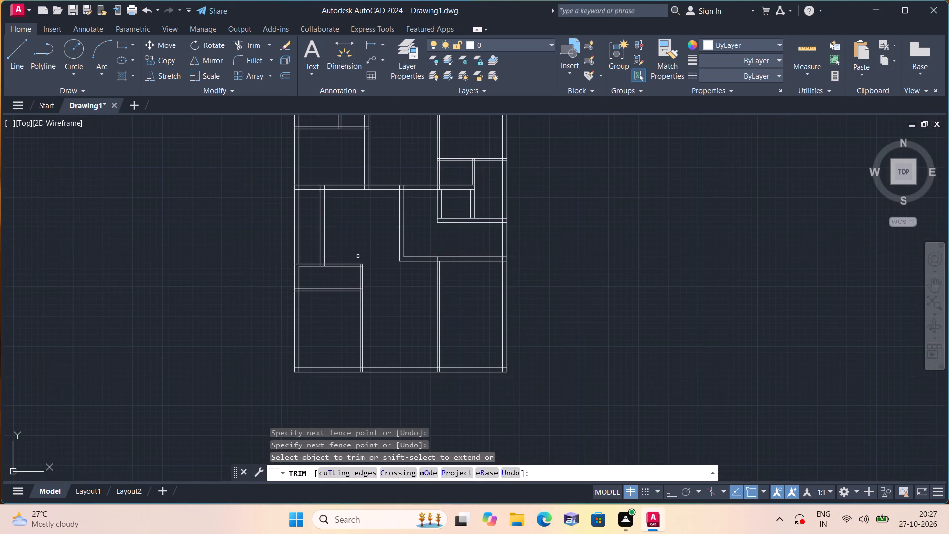
key(space)
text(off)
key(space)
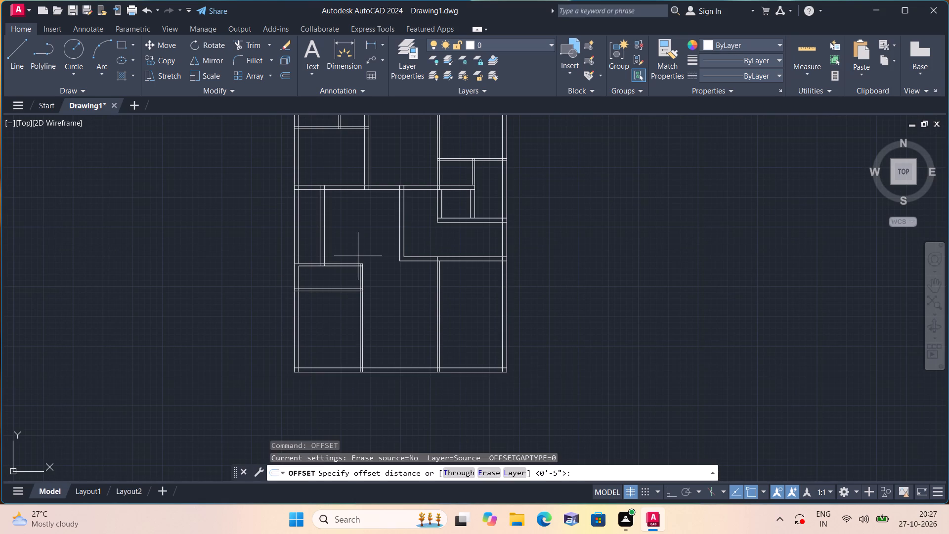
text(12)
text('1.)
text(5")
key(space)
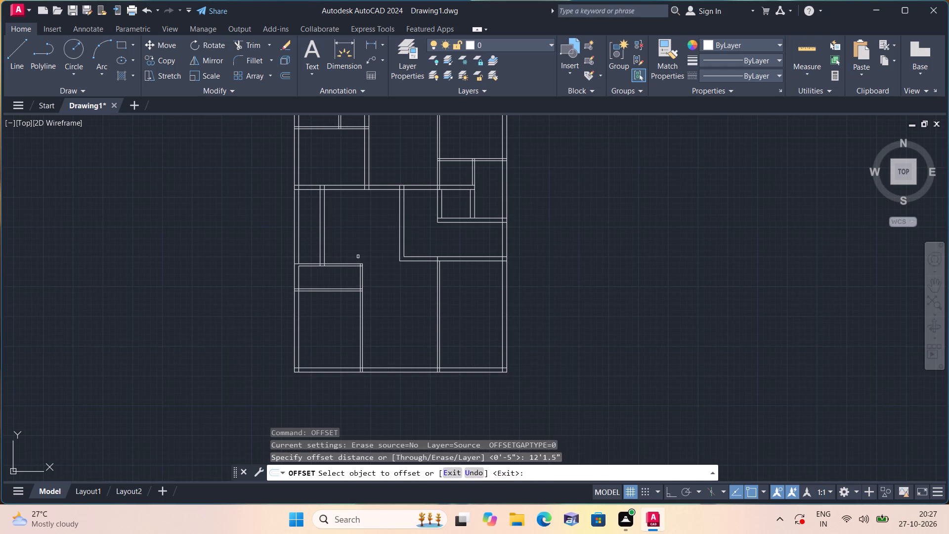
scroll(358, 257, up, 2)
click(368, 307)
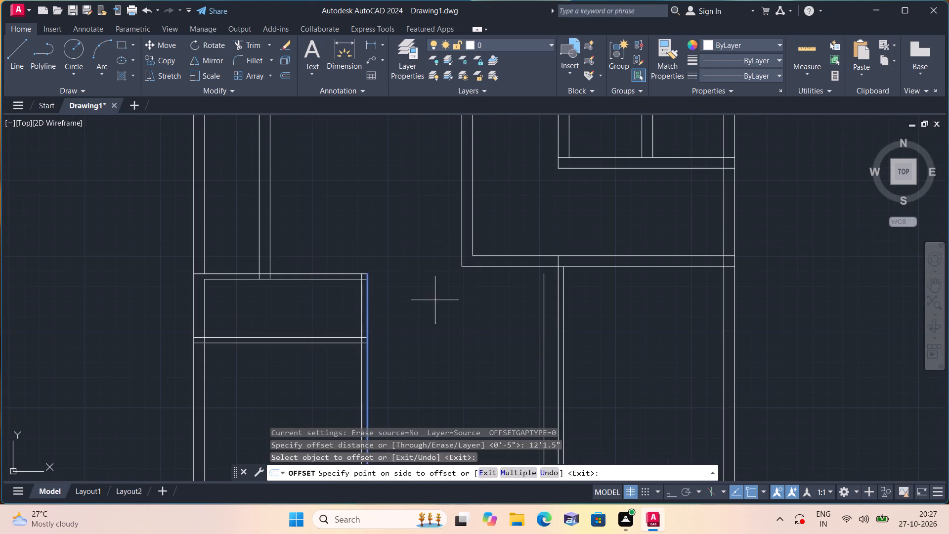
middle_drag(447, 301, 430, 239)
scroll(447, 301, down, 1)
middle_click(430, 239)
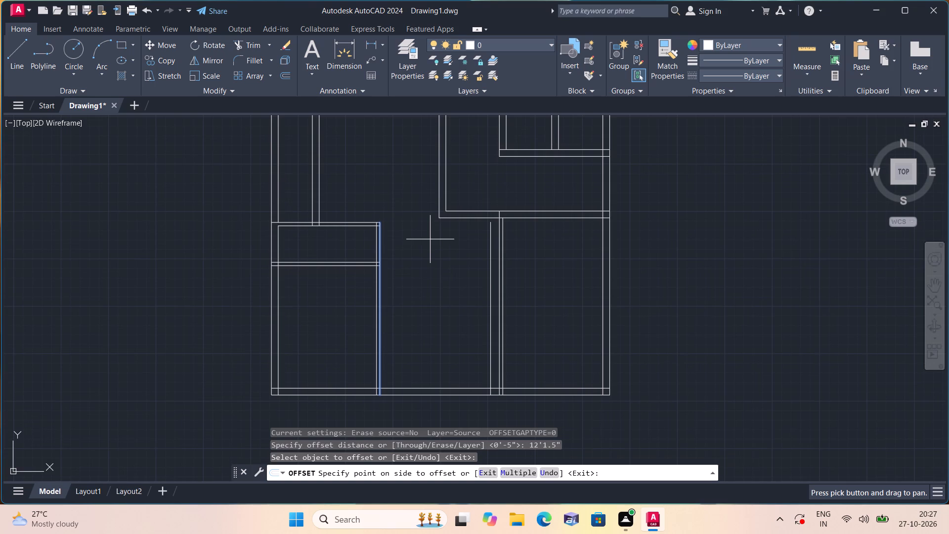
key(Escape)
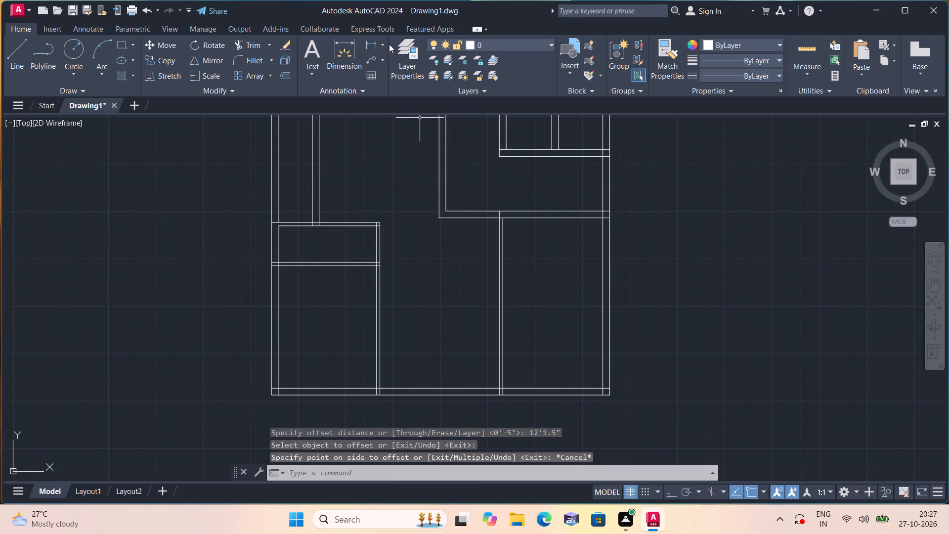
Measure the clear width of the lower-right room between its 4.5" partition and the right exterior wall with a linear dimension.
click(376, 40)
scroll(518, 268, up, 2)
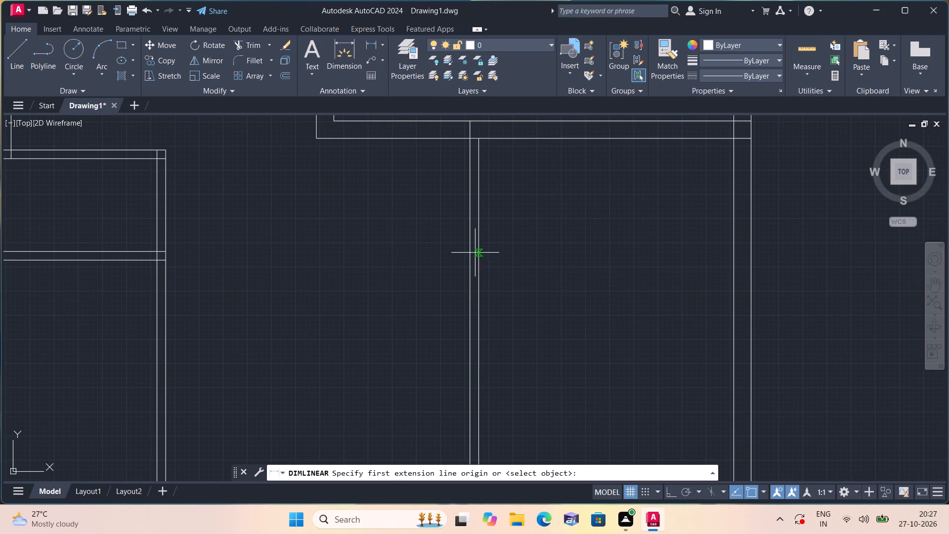
click(481, 250)
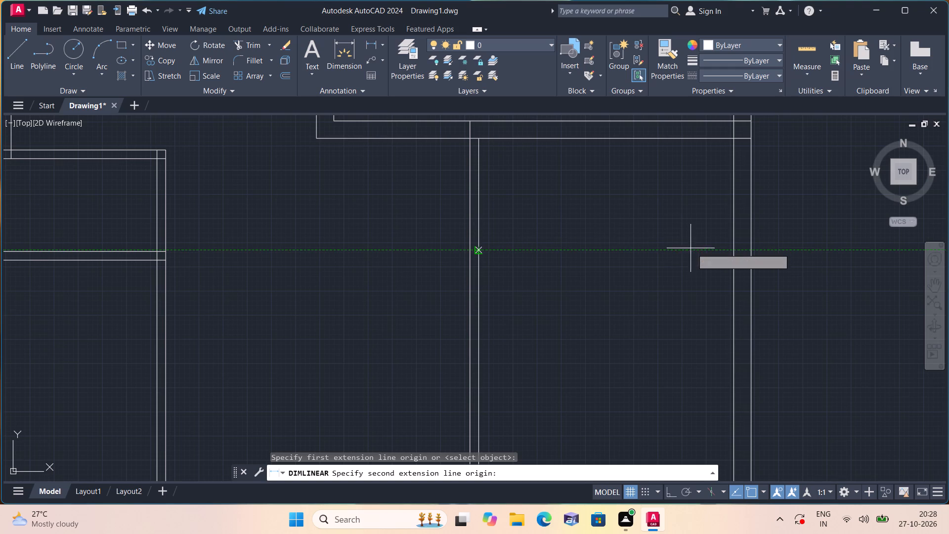
click(733, 250)
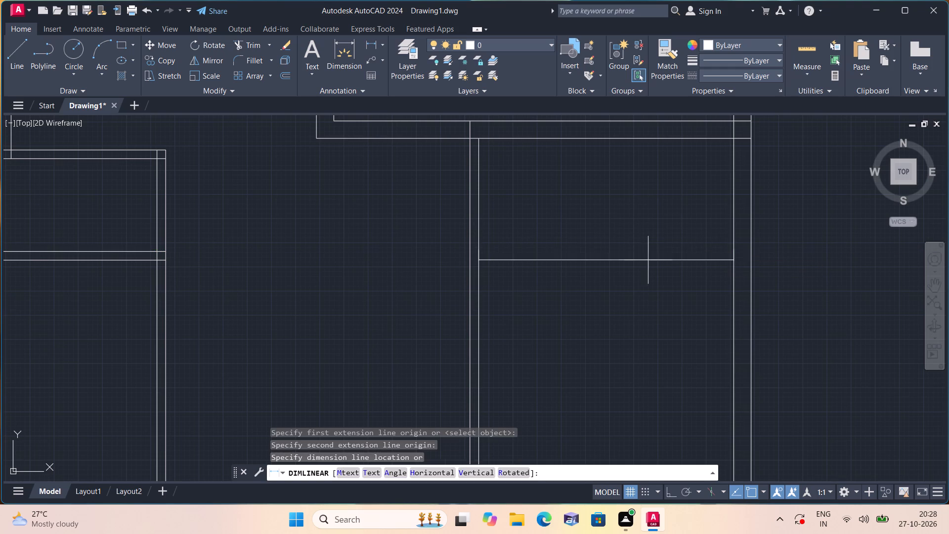
scroll(642, 260, up, 3)
scroll(532, 262, up, 3)
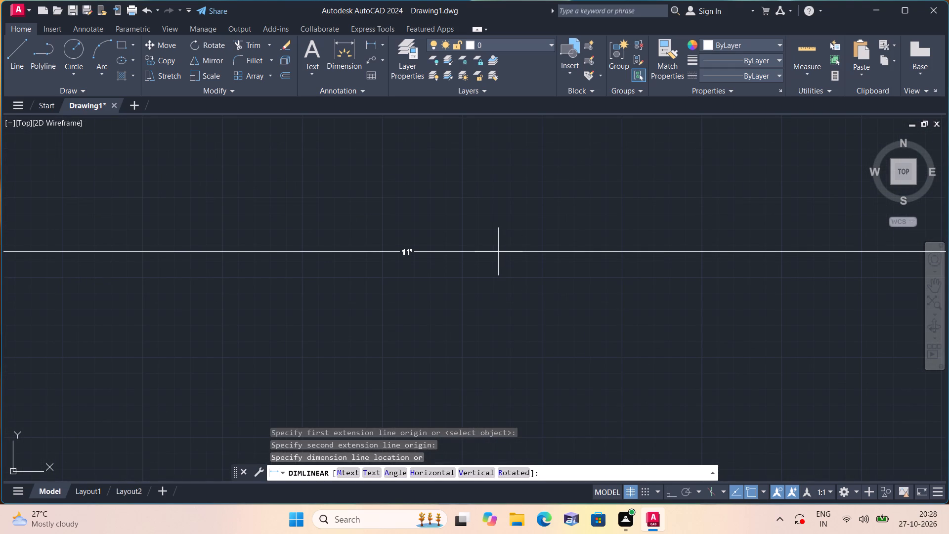
scroll(498, 252, up, 1)
scroll(499, 252, down, 2)
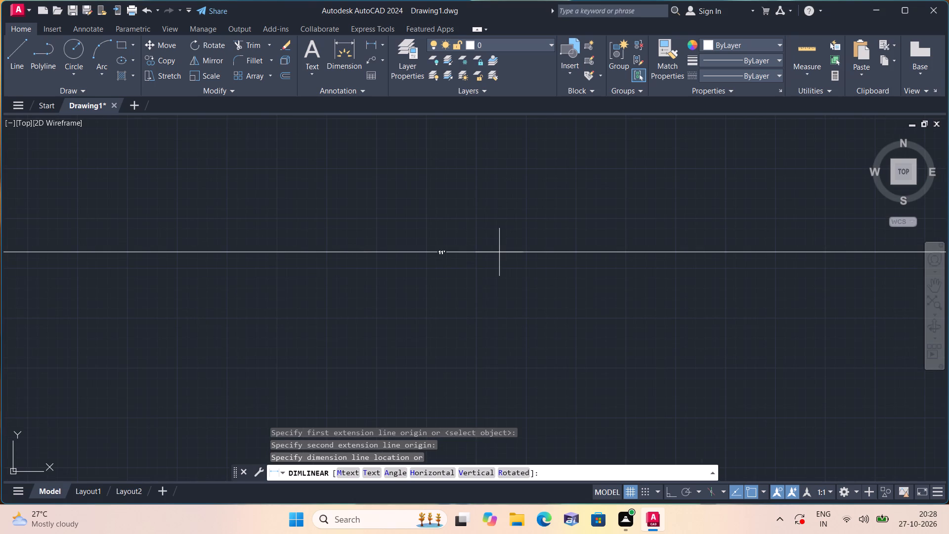
key(Escape)
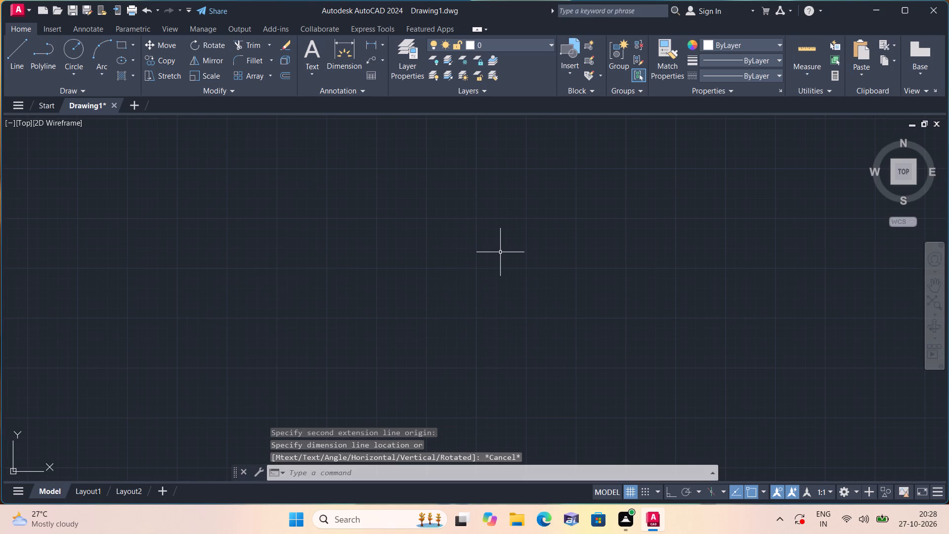
scroll(511, 258, down, 5)
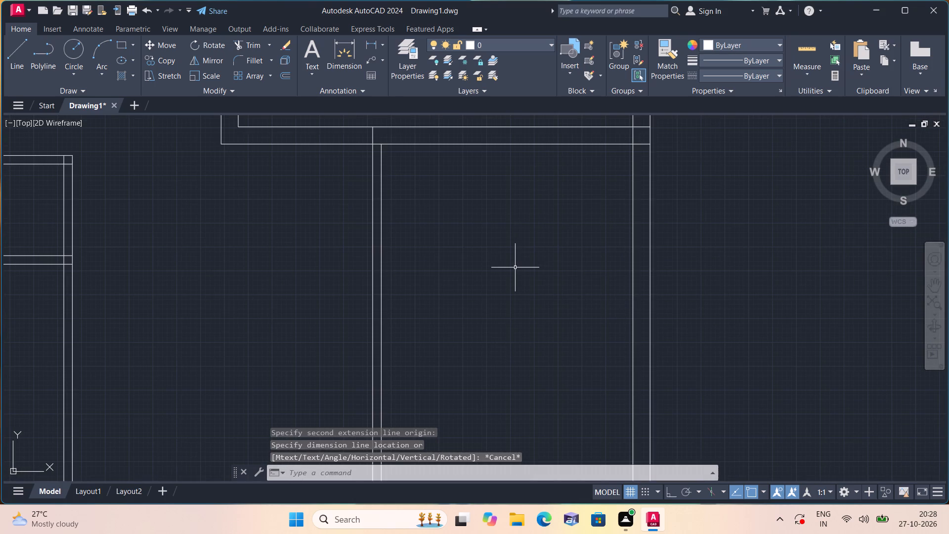
scroll(499, 280, down, 2)
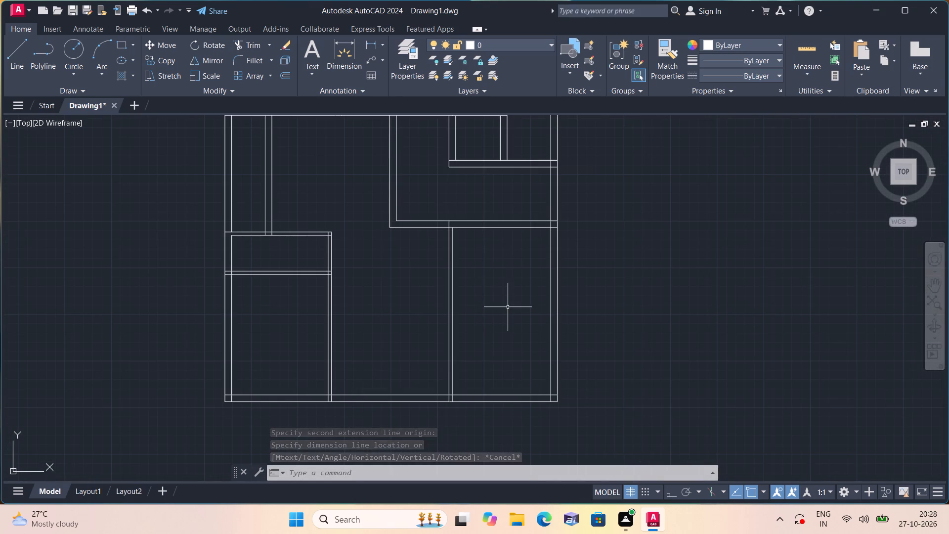
middle_drag(507, 310, 522, 338)
middle_drag(523, 335, 528, 273)
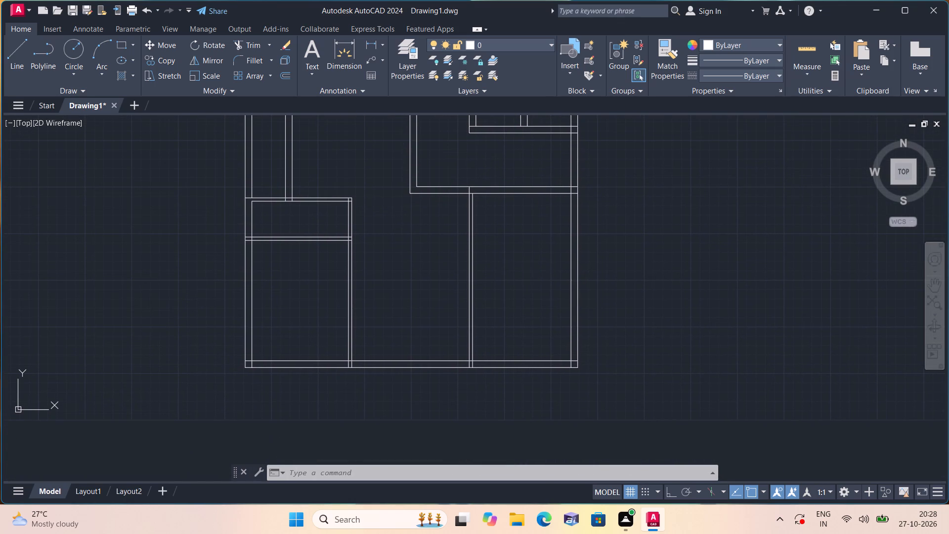
key(space)
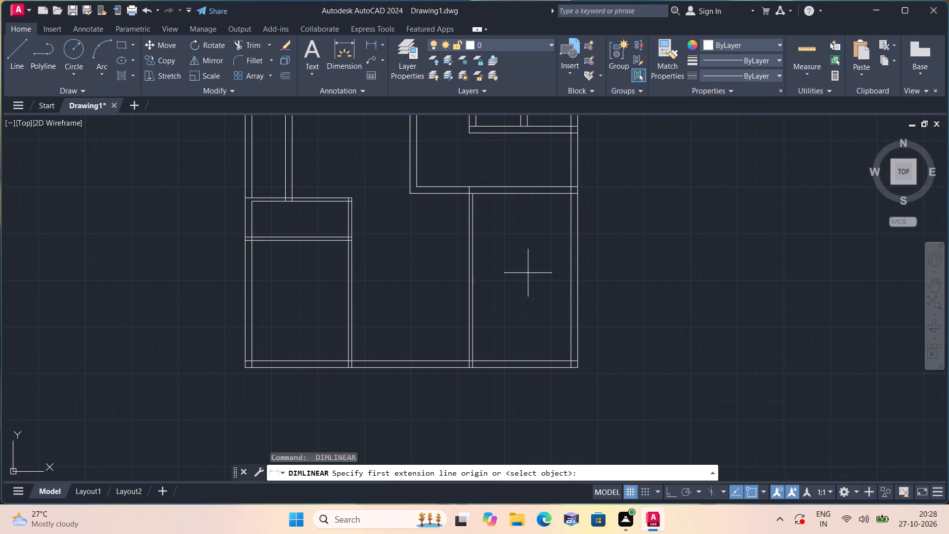
key(Escape)
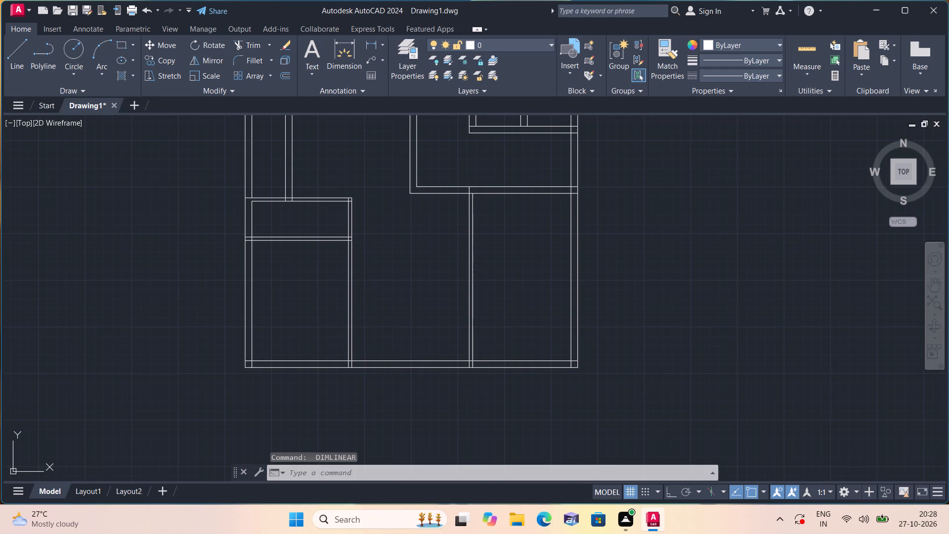
Offset the lower line of the wall above the lower-right room 13'10" downward.
text(off)
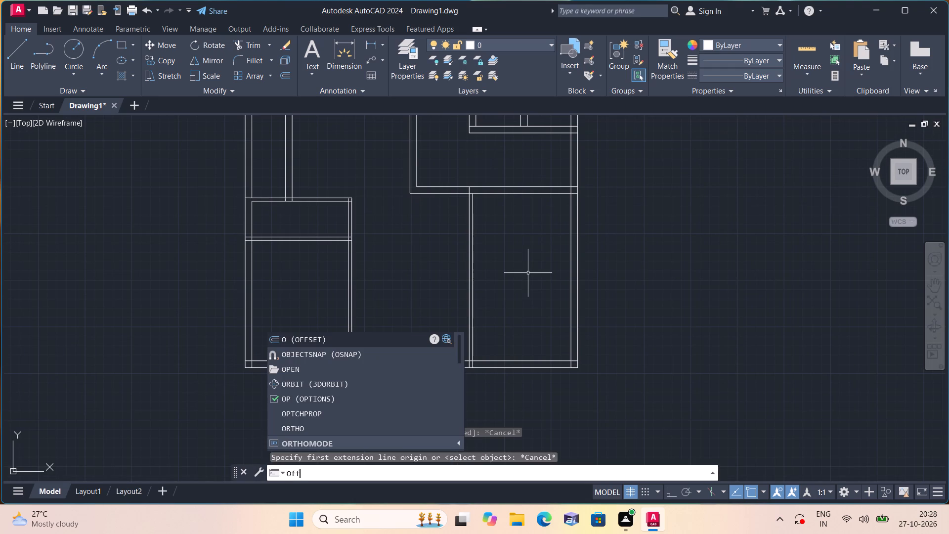
key(space)
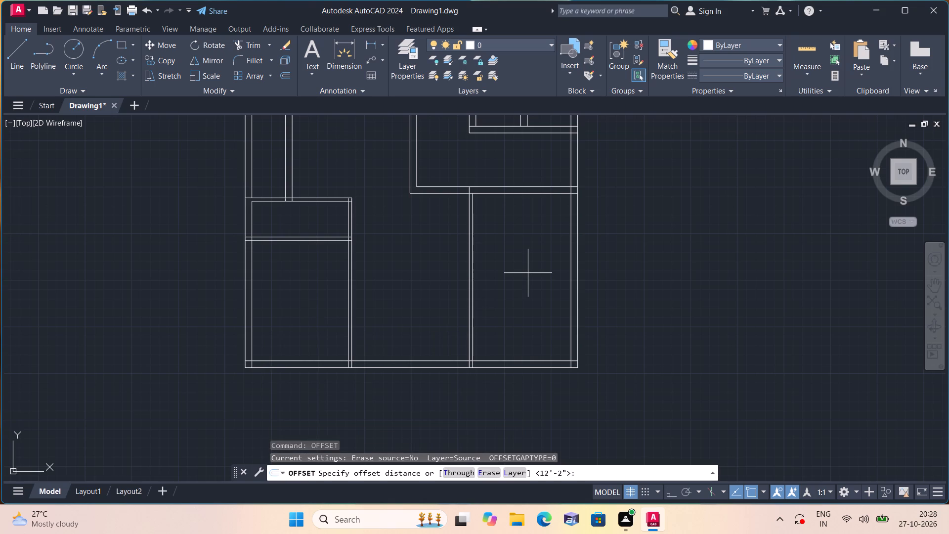
key(1)
key(3)
text('10")
key(space)
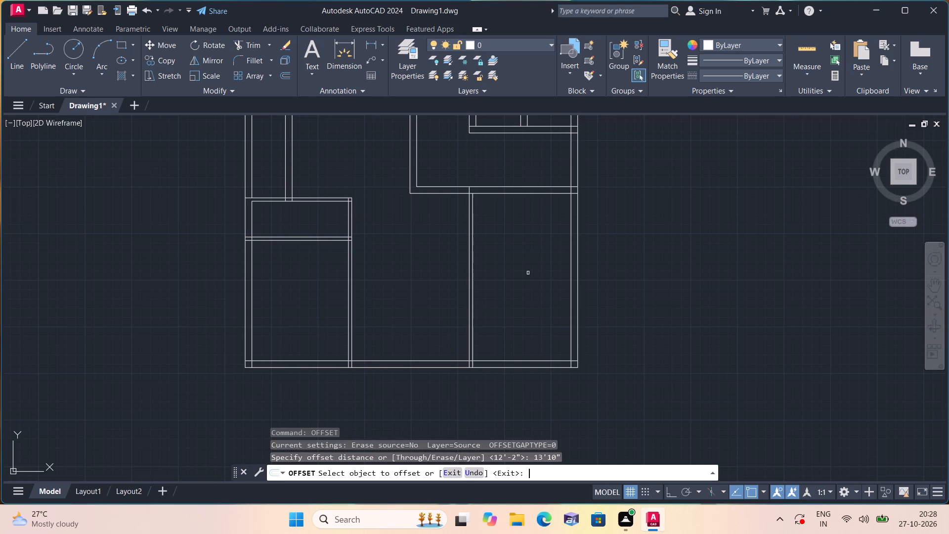
click(546, 193)
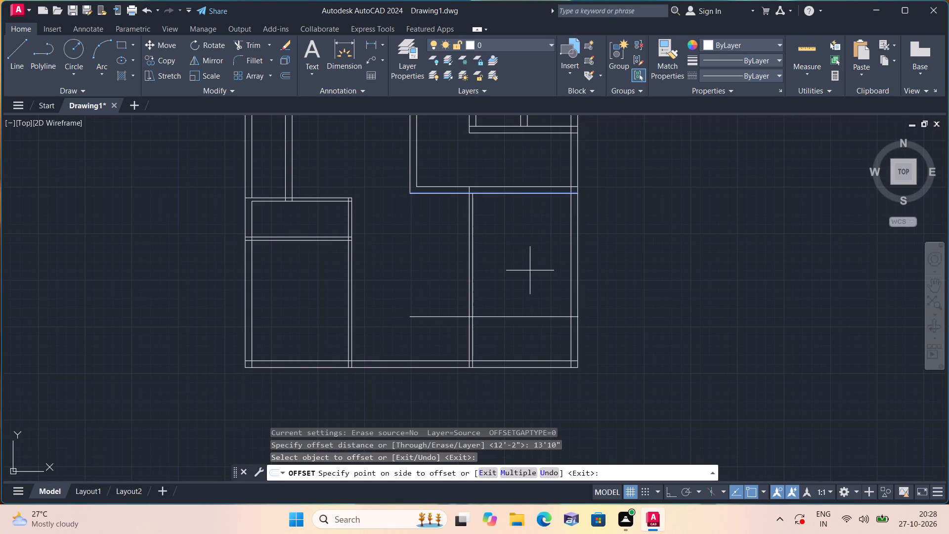
click(530, 271)
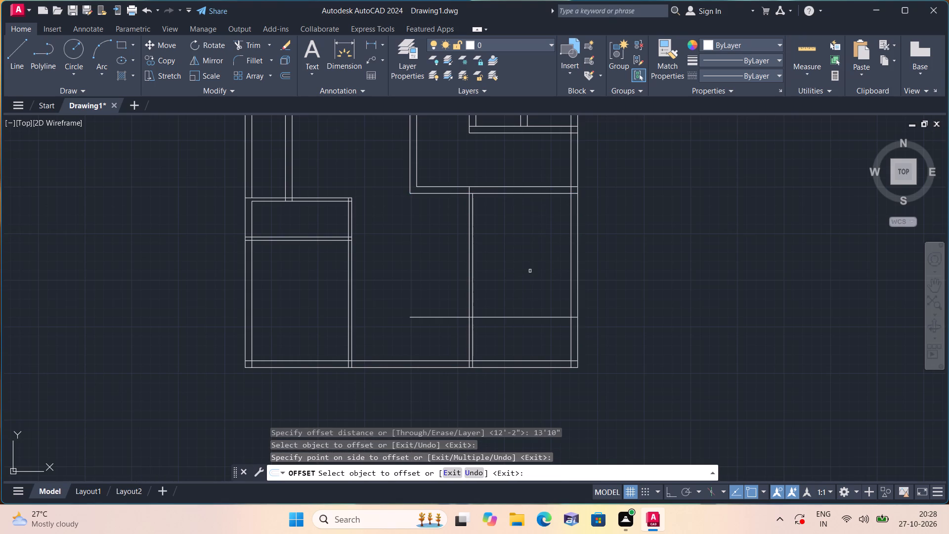
key(space)
Offset the new horizontal line 4.5" downward to form the partition's second face.
key(space)
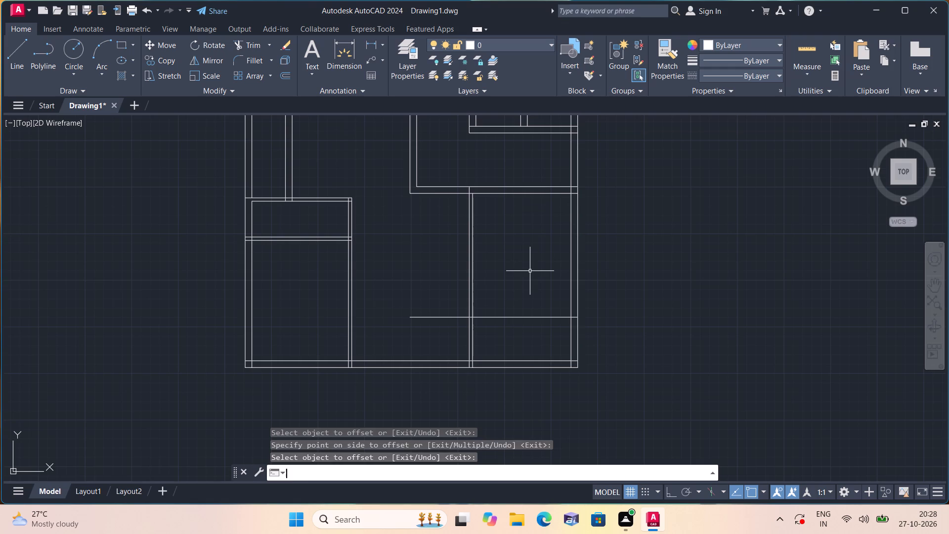
text(4.5")
key(space)
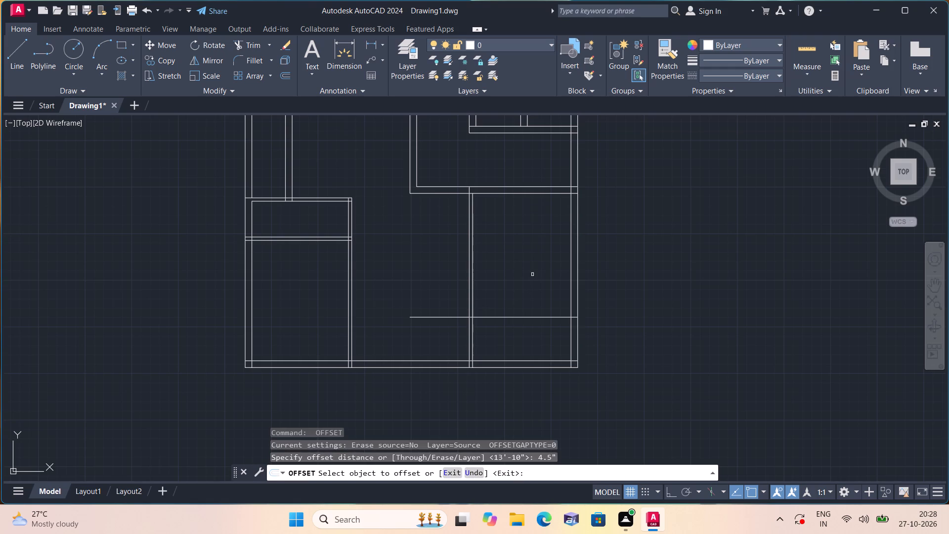
click(522, 317)
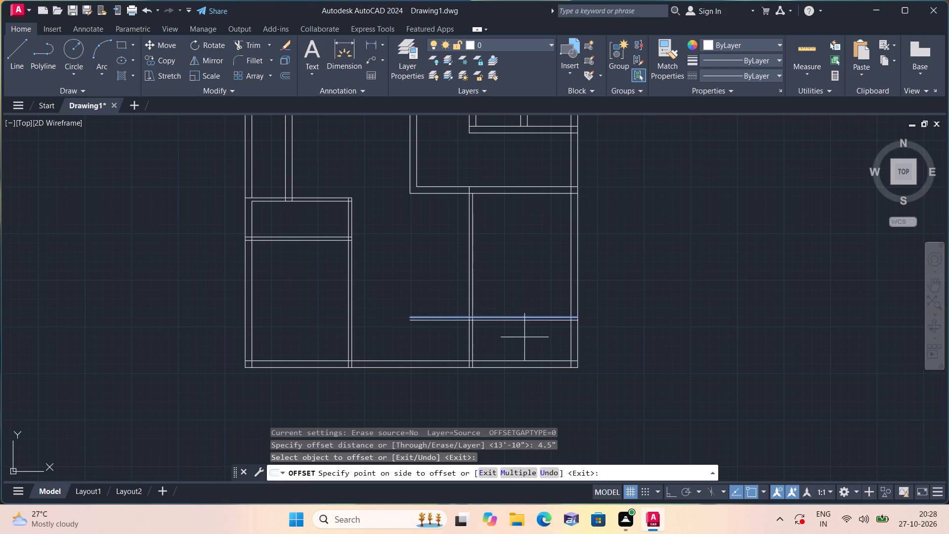
click(524, 338)
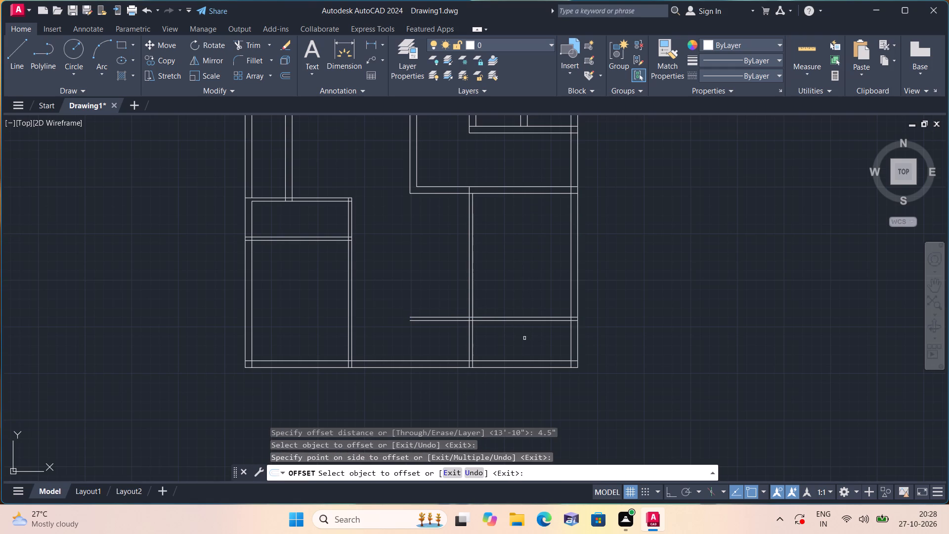
key(space)
Trim the ends of both new horizontal partition lines that project left past the lower-right room's vertical partition.
text(trim)
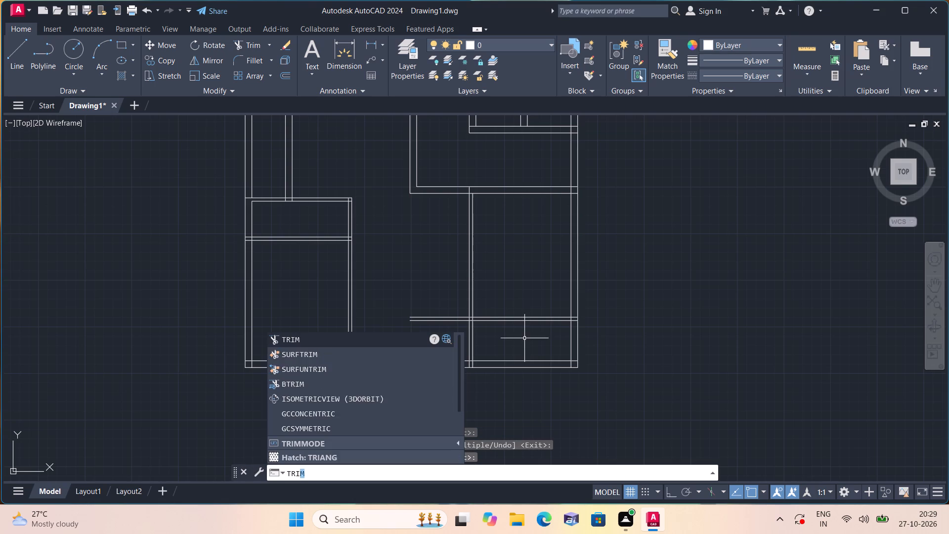
key(space)
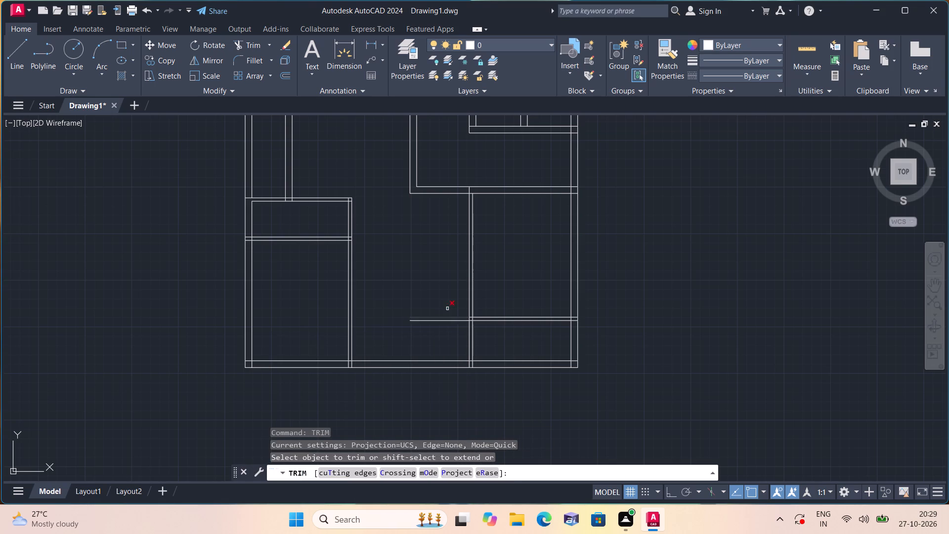
drag(446, 301, 446, 331)
Examine the lower part of the floor plan around the new partition and the space beneath it.
middle_drag(446, 331, 424, 265)
scroll(445, 331, down, 1)
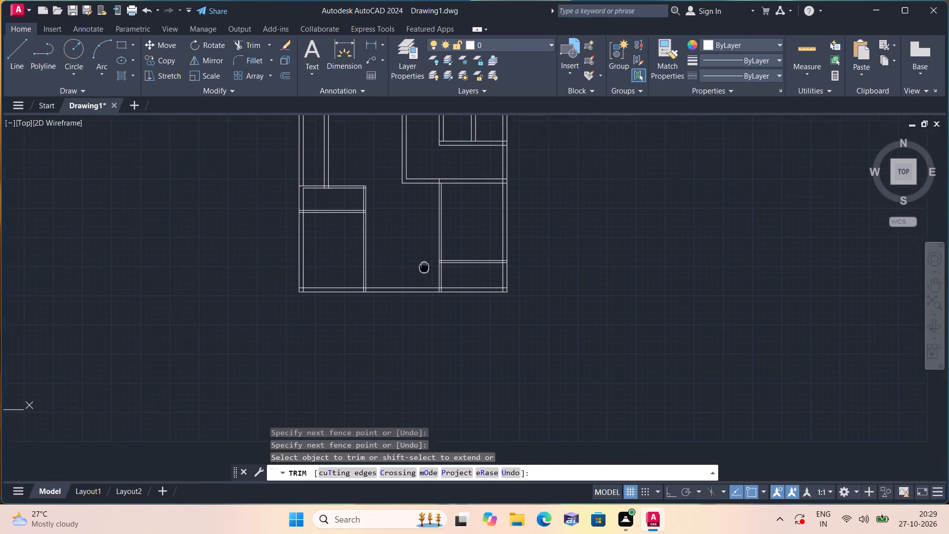
middle_drag(424, 265, 423, 253)
scroll(423, 253, up, 3)
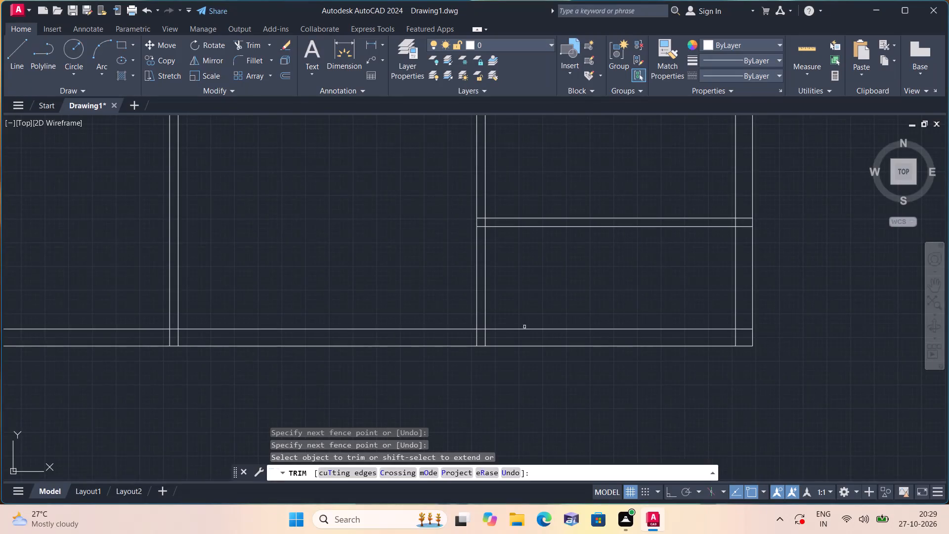
middle_drag(557, 293, 550, 310)
scroll(552, 307, down, 1)
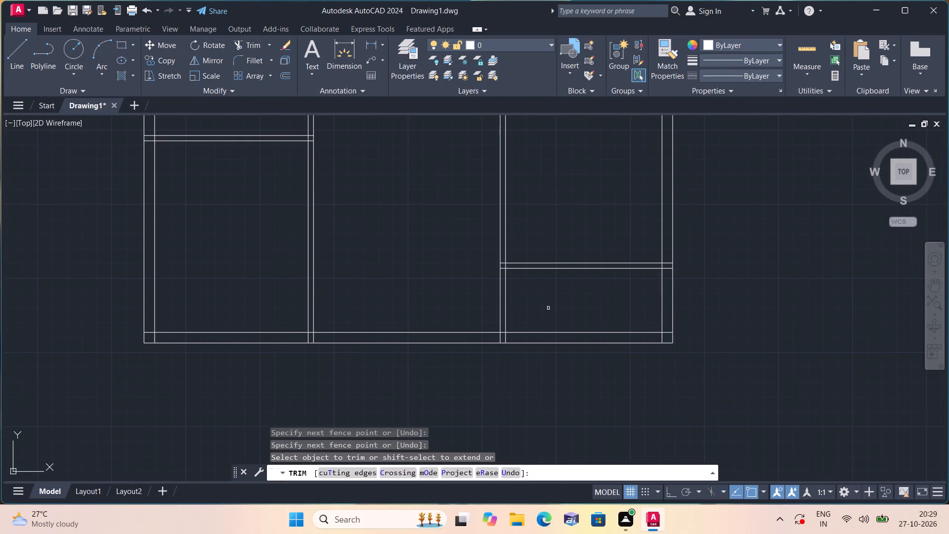
middle_drag(536, 302, 510, 320)
scroll(514, 316, down, 1)
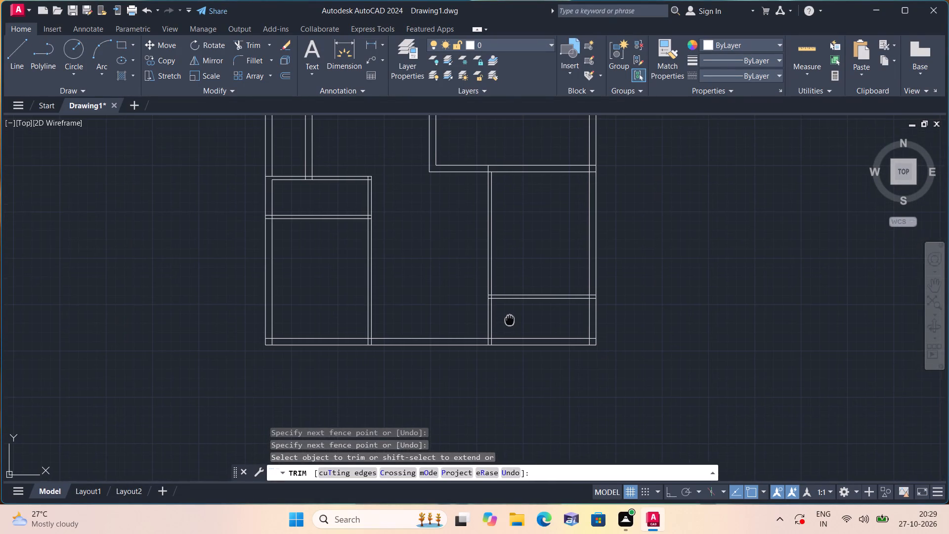
middle_drag(510, 320, 510, 320)
scroll(512, 320, down, 1)
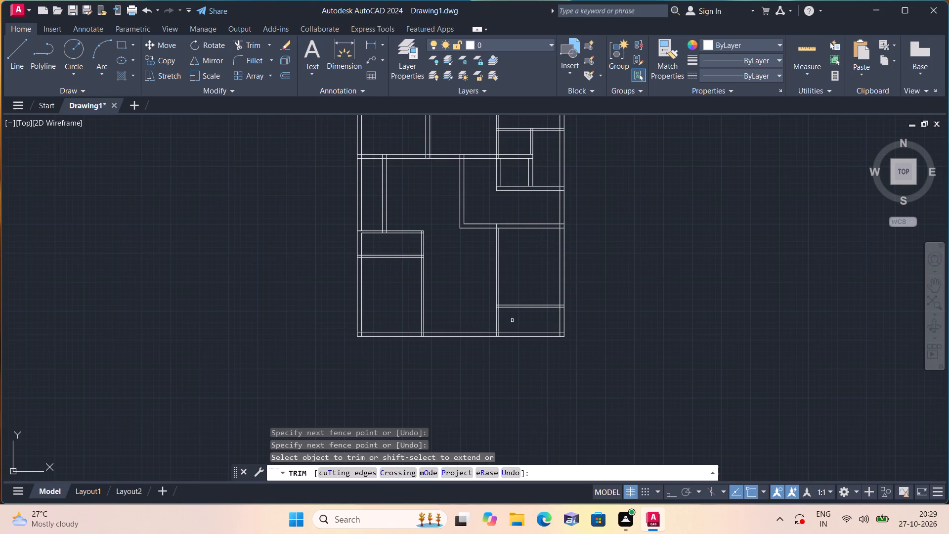
scroll(512, 320, up, 1)
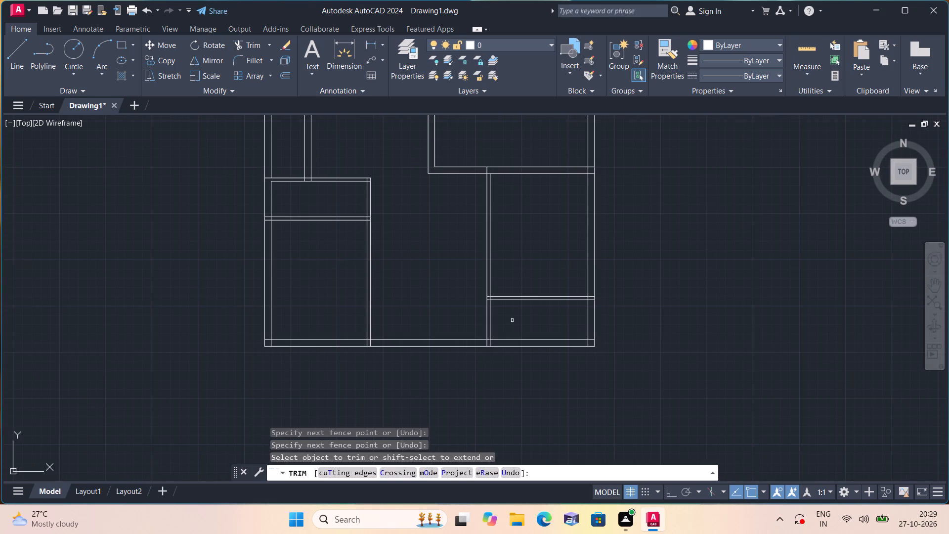
scroll(512, 320, down, 1)
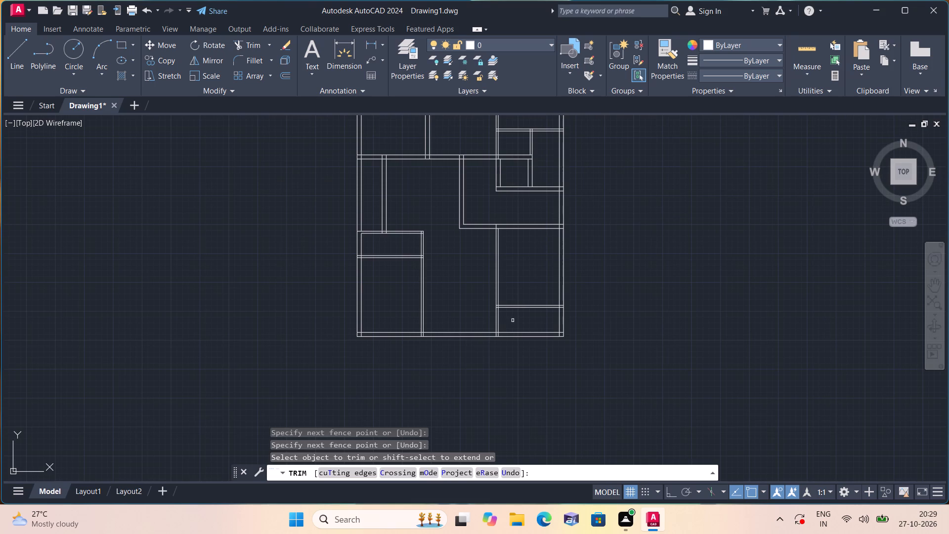
scroll(513, 320, up, 1)
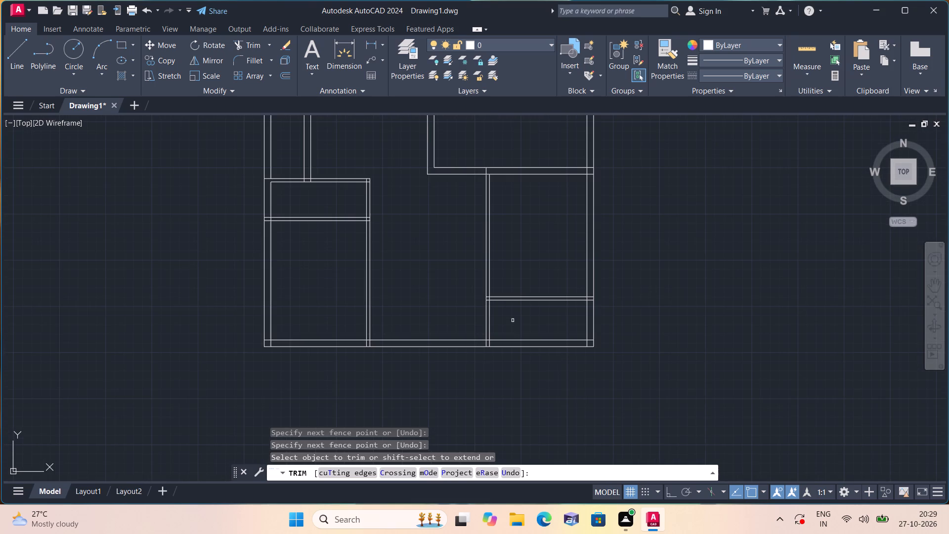
middle_drag(523, 327, 519, 298)
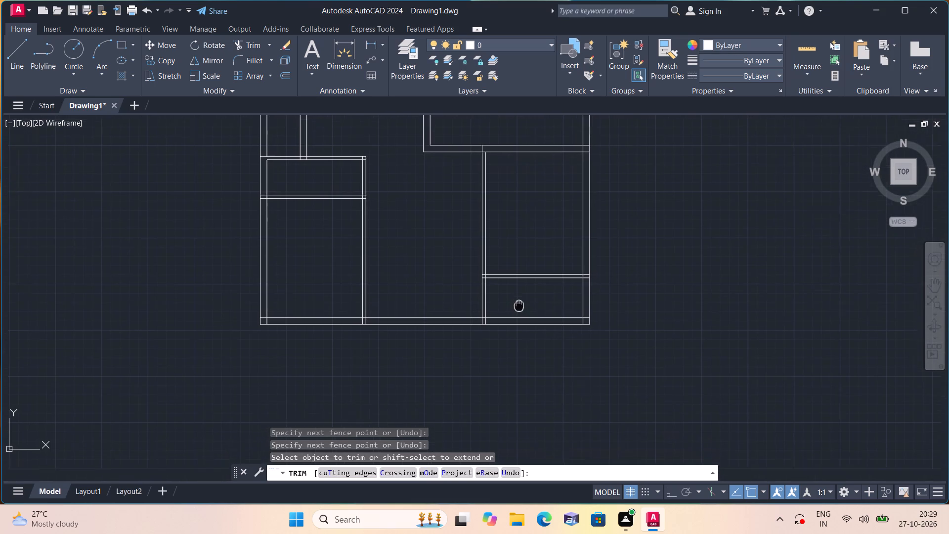
Offset the inner line of the plan's bottom outer wall 3' upward.
middle_drag(519, 298, 518, 269)
scroll(518, 269, up, 1)
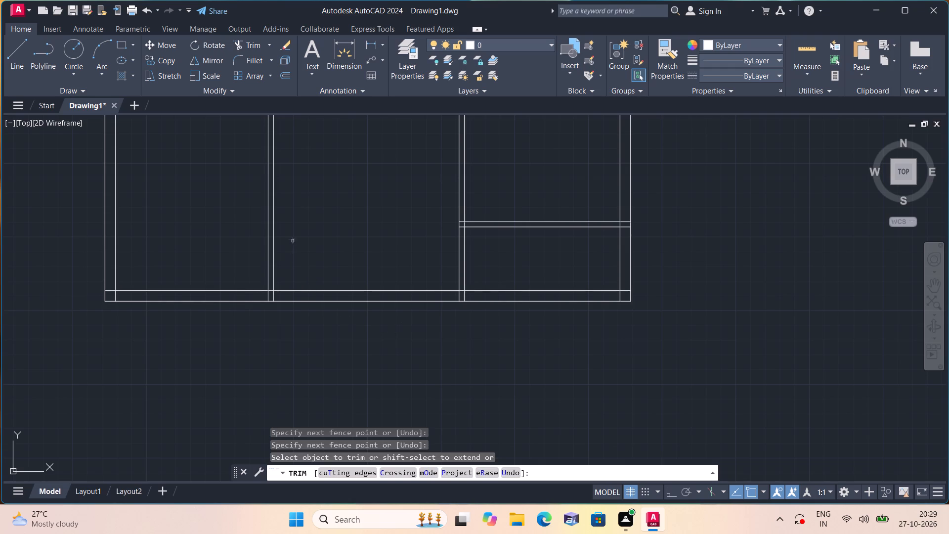
key(space)
text(off)
key(space)
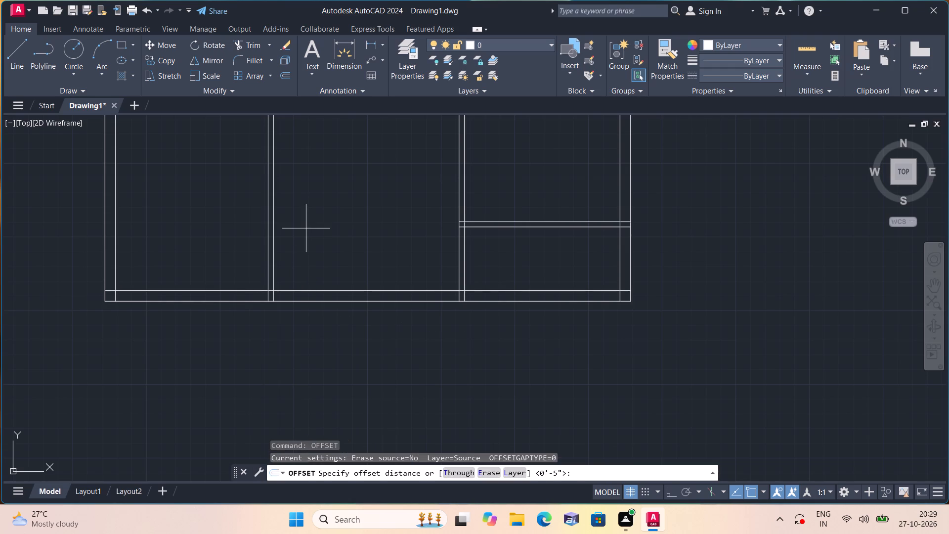
text(3')
key(space)
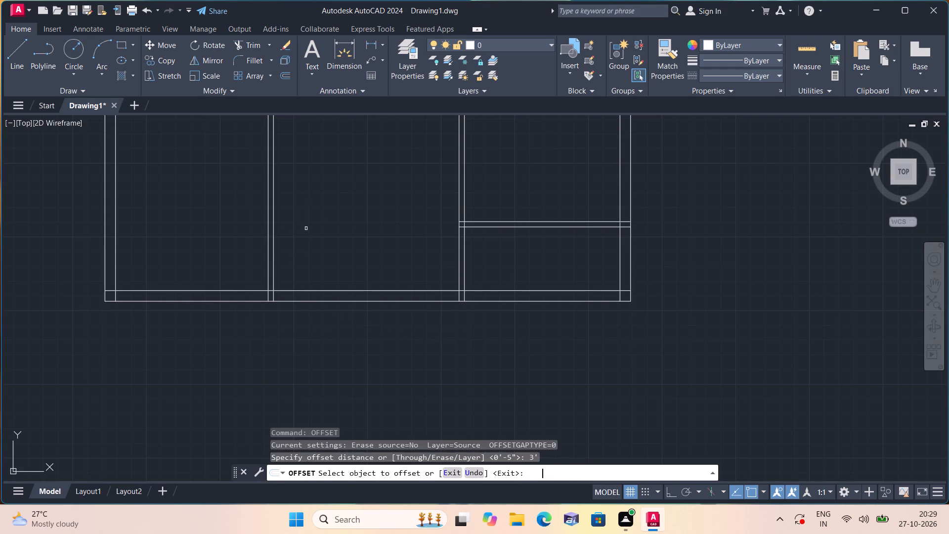
click(316, 291)
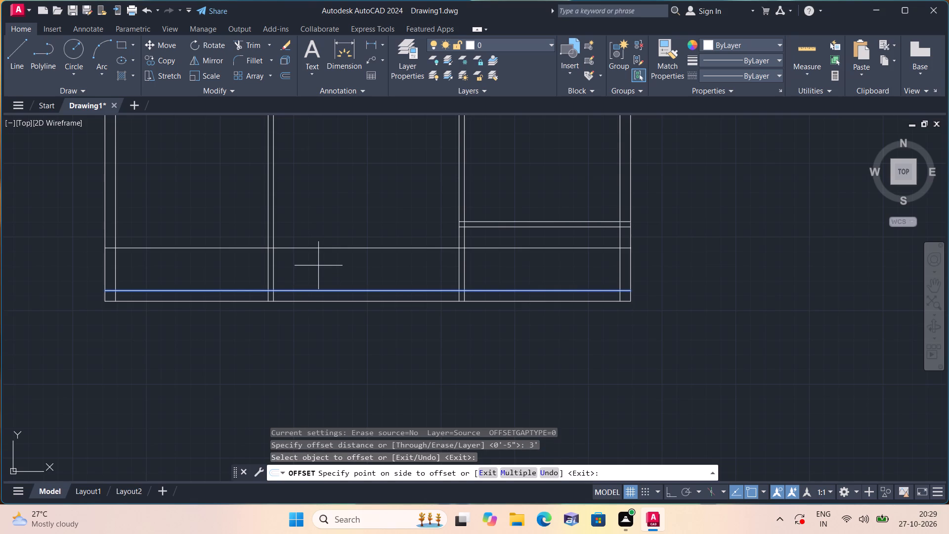
click(318, 266)
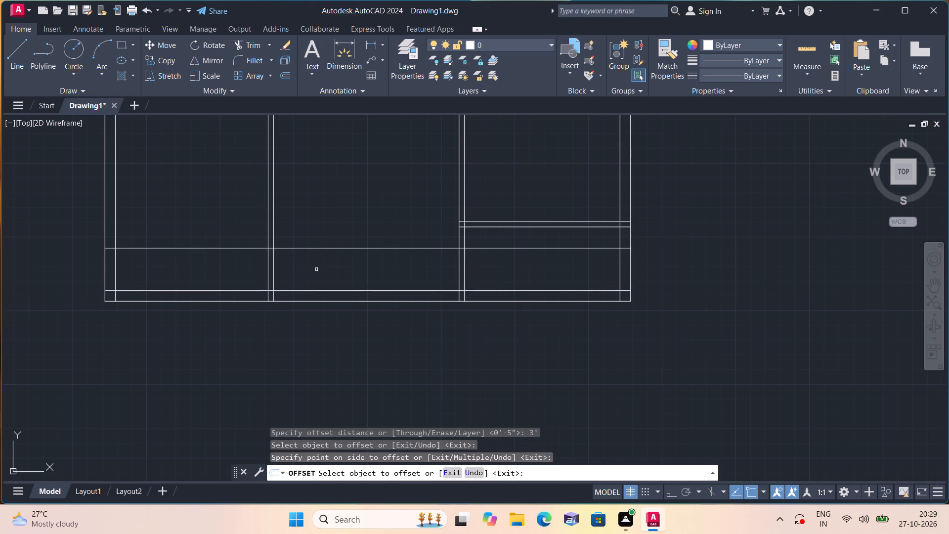
key(space)
Offset the new horizontal line 9" upward to form the wall's second face.
key(space)
text(9")
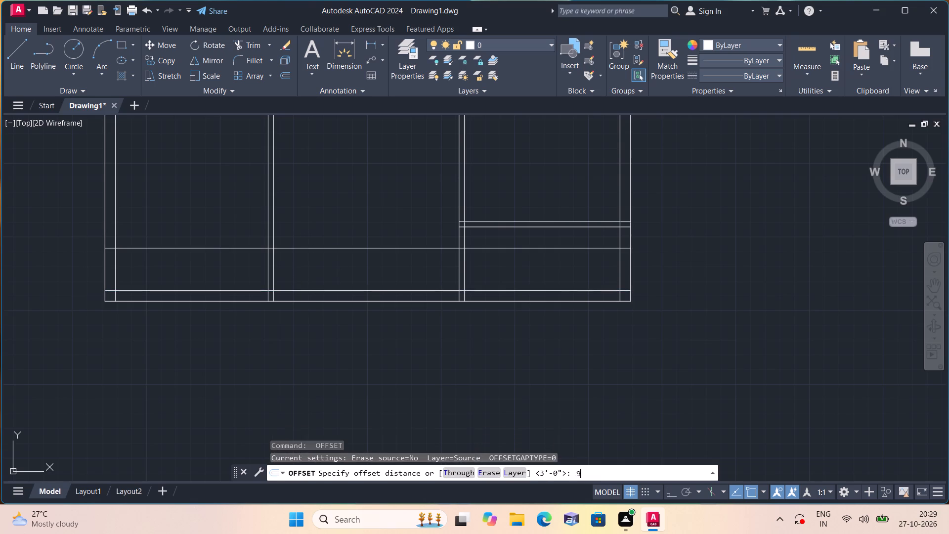
key(space)
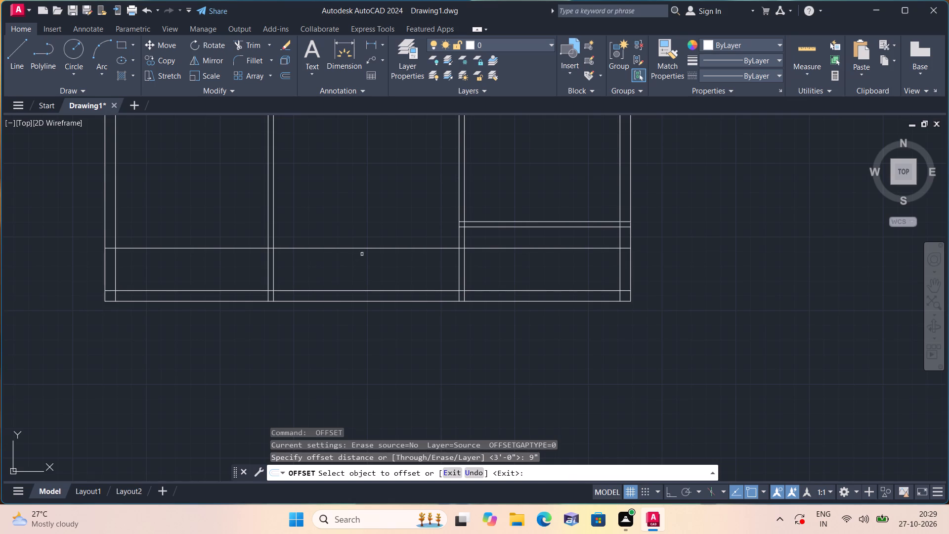
click(369, 248)
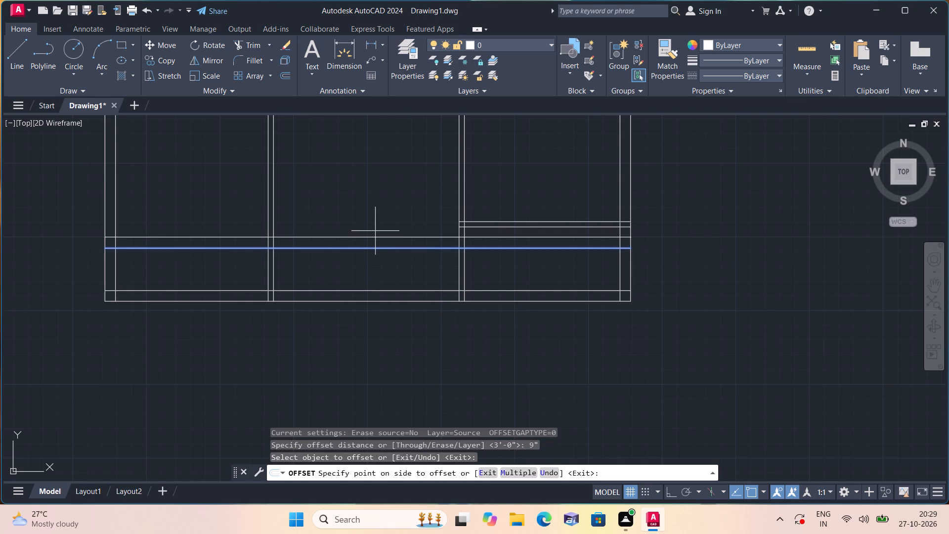
click(378, 226)
key(space)
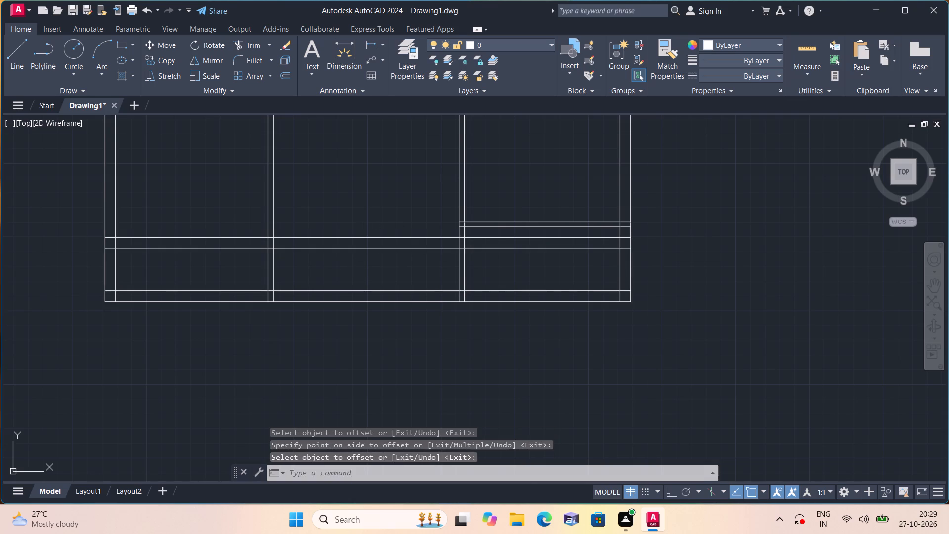
Trim both new wall lines where they cross the lower-left room, back to that room's right-hand partition.
text(trim)
key(space)
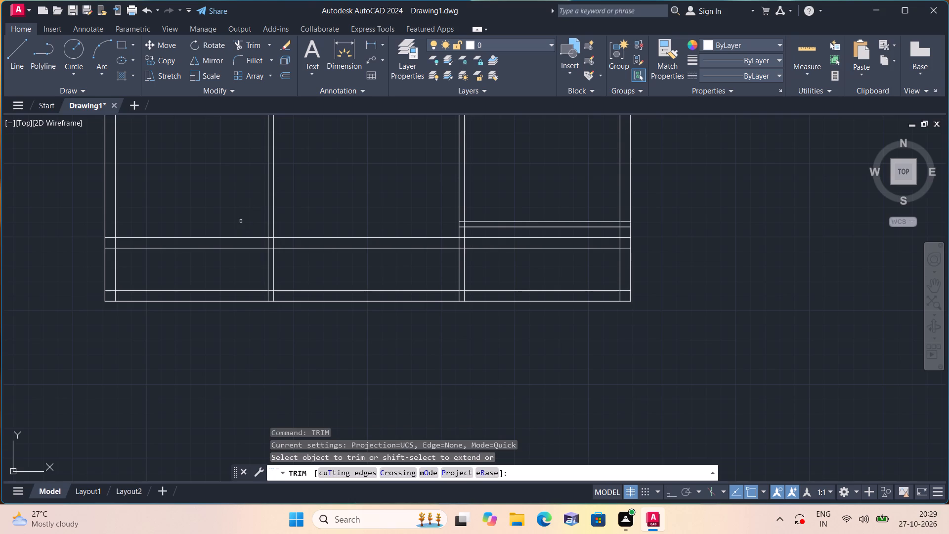
scroll(253, 234, up, 2)
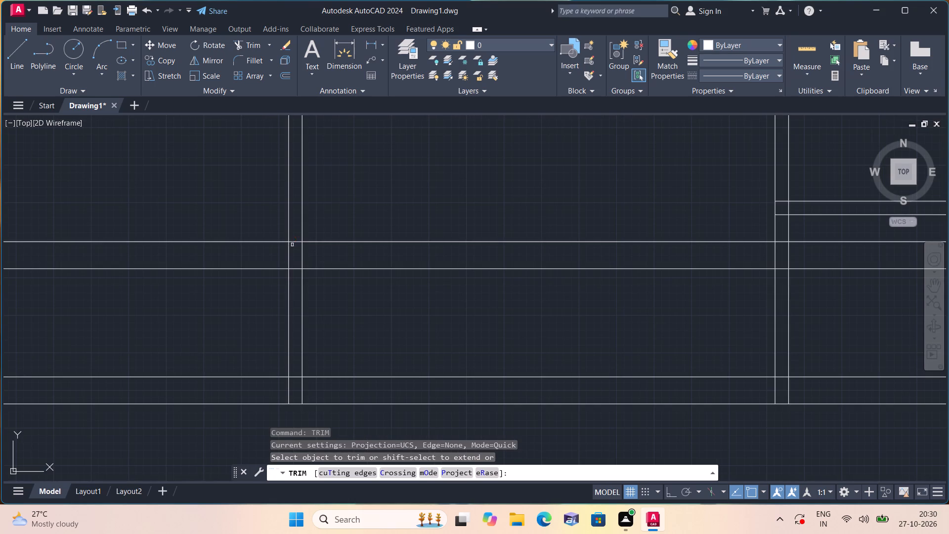
drag(223, 279, 227, 254)
click(243, 200)
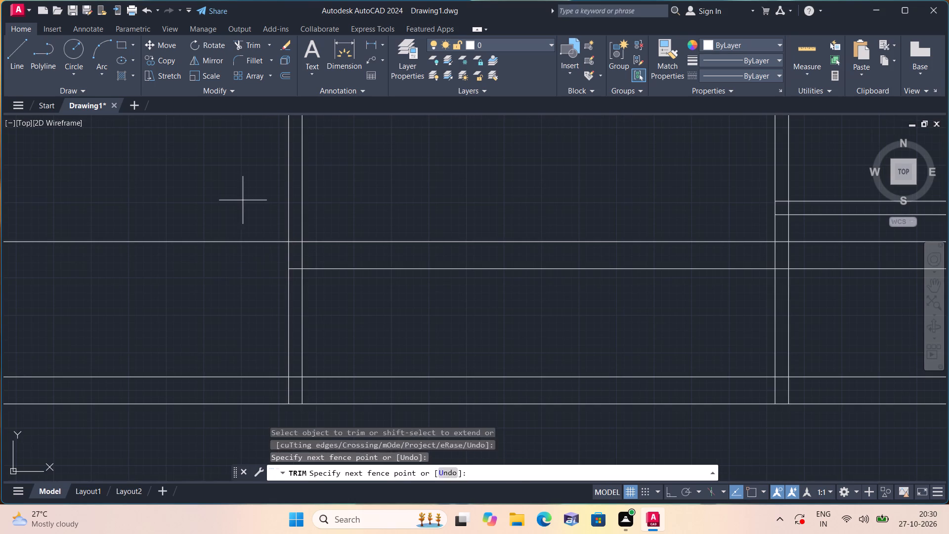
drag(225, 244, 226, 252)
scroll(228, 247, down, 2)
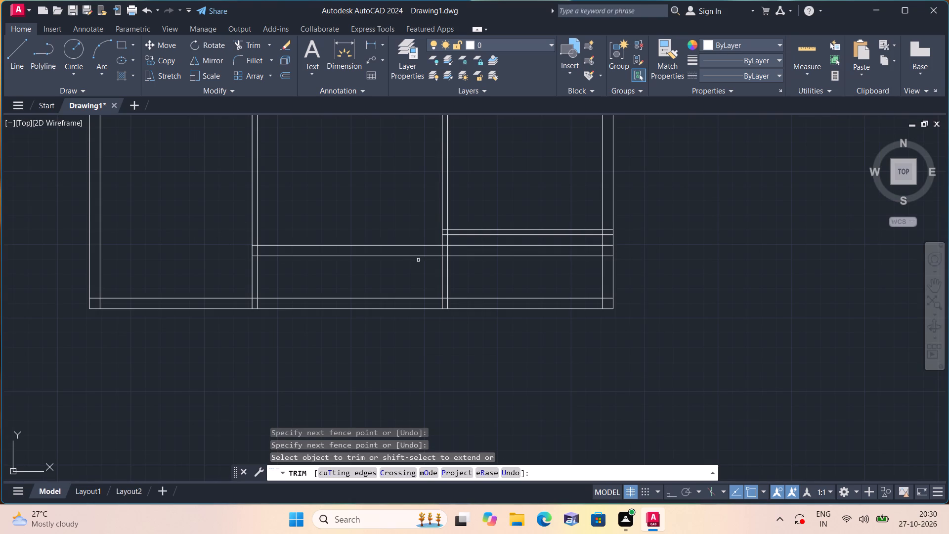
Trim both new wall lines across the lower-right room and inside the right outer wall.
scroll(491, 251, up, 2)
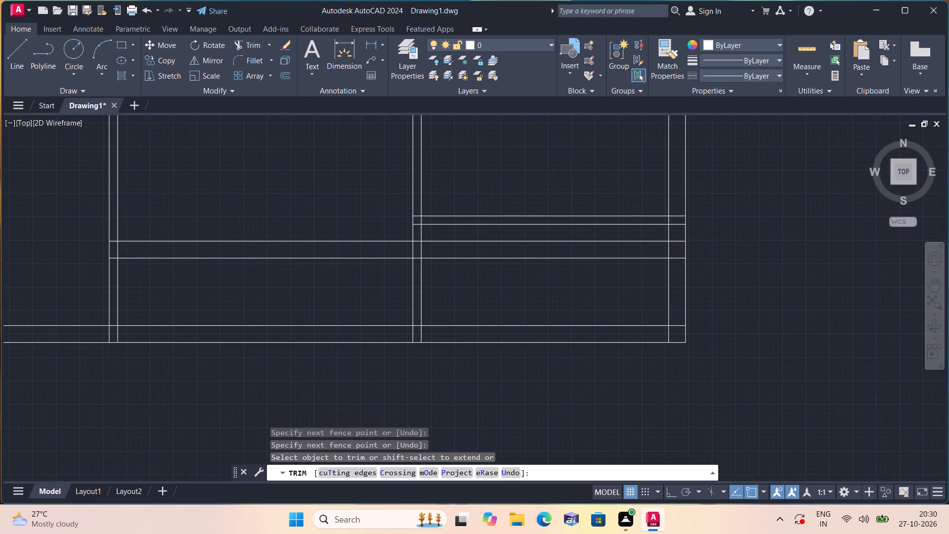
drag(414, 230, 443, 287)
scroll(498, 275, down, 1)
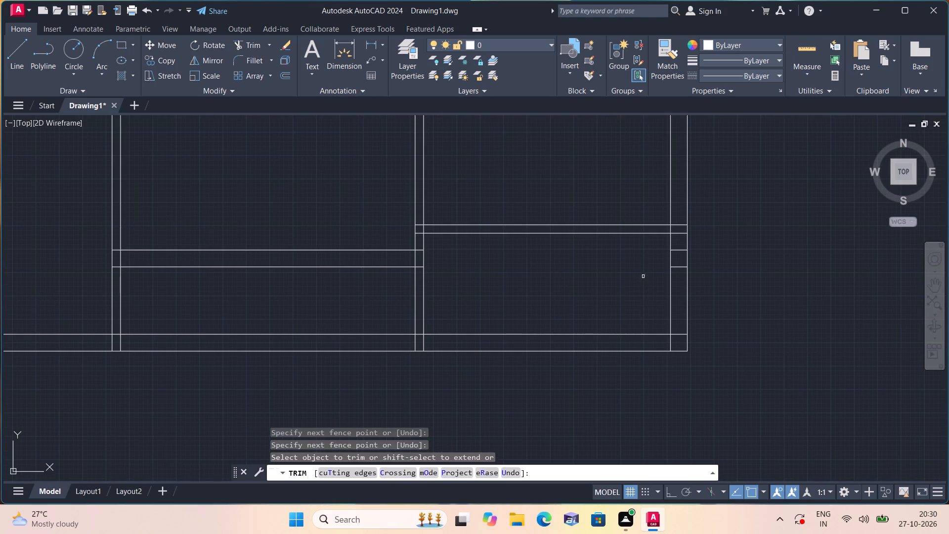
scroll(670, 259, up, 1)
drag(685, 240, 689, 256)
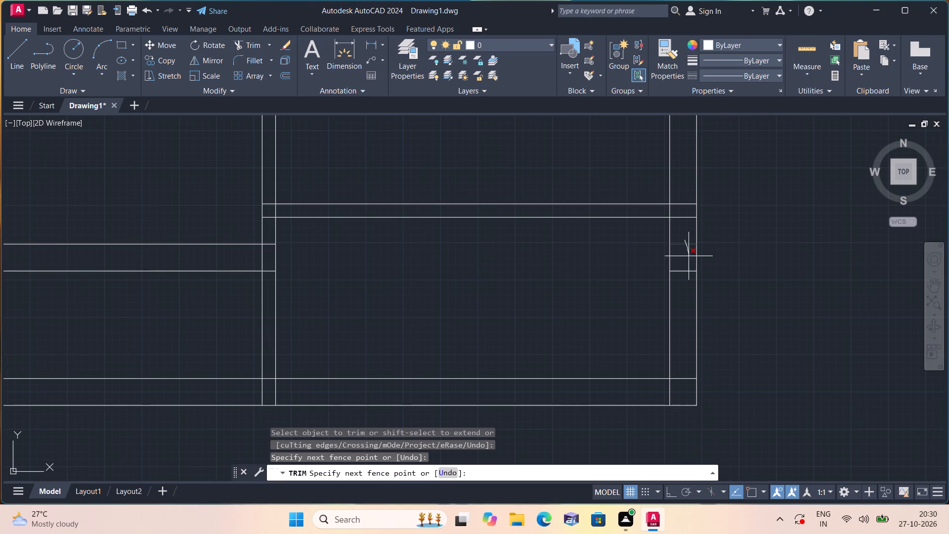
drag(689, 256, 686, 289)
scroll(686, 287, down, 3)
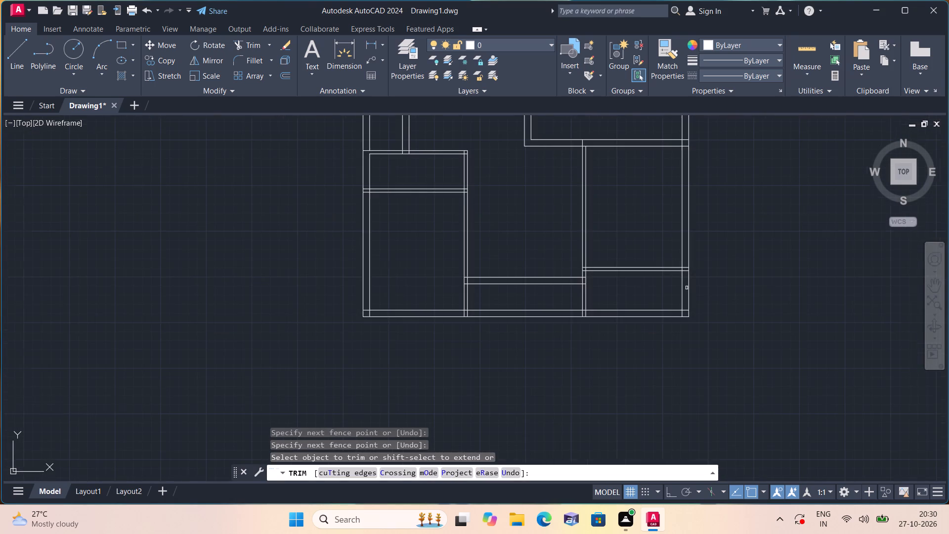
scroll(488, 246, down, 1)
scroll(524, 228, down, 1)
middle_drag(506, 222, 505, 256)
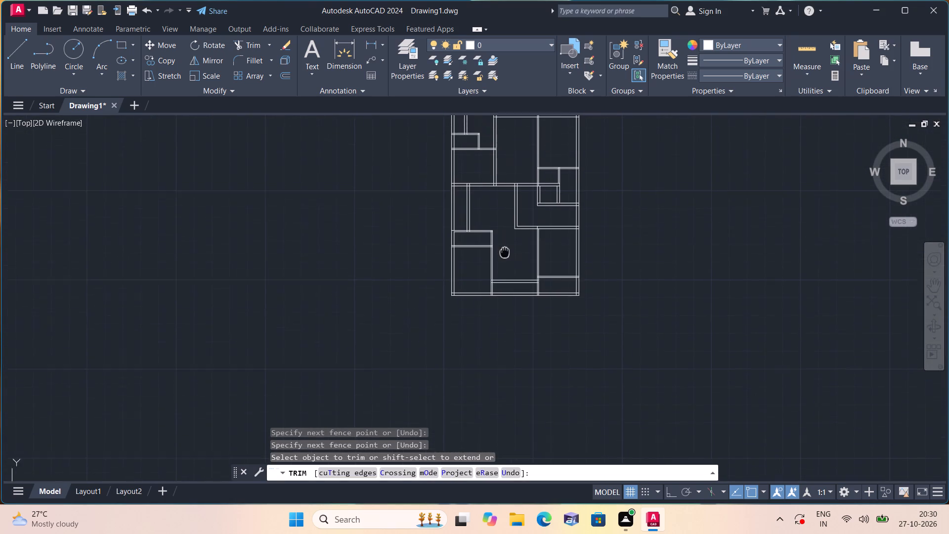
middle_drag(505, 256, 482, 392)
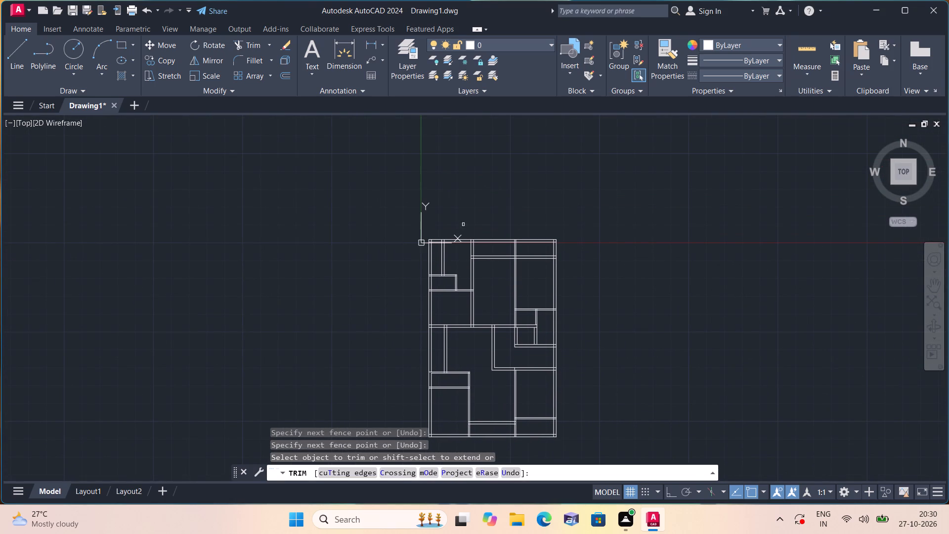
key(Escape)
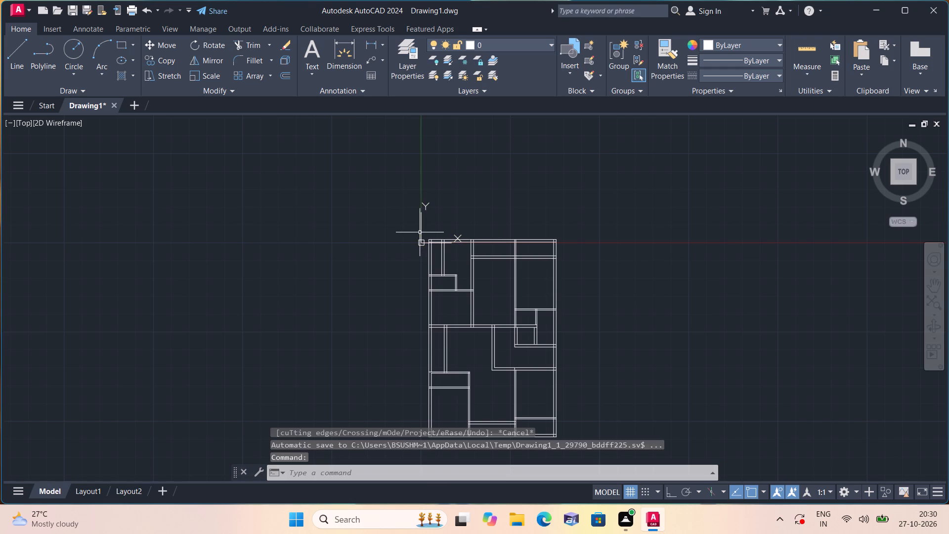
Turn on Ortho mode for drawing at the plan's top-left corner.
middle_drag(360, 209, 310, 254)
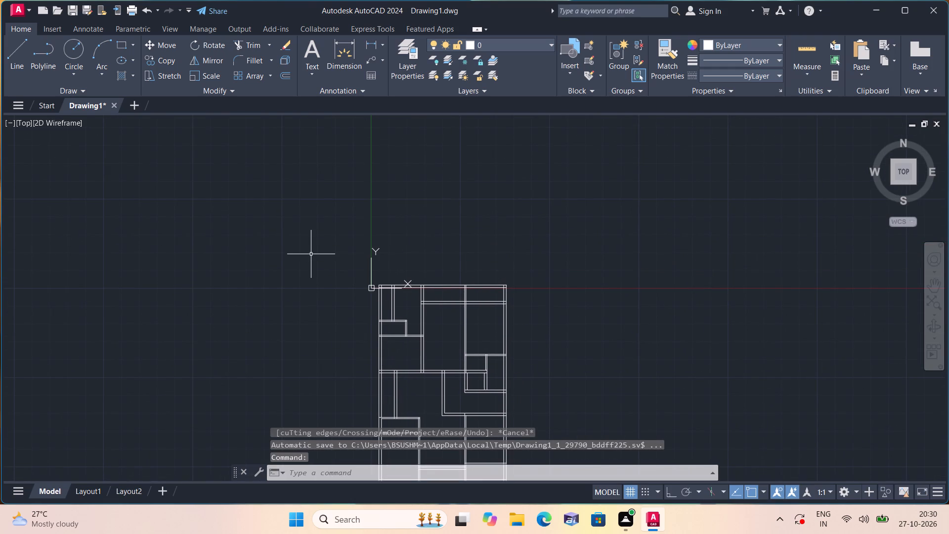
scroll(444, 313, up, 1)
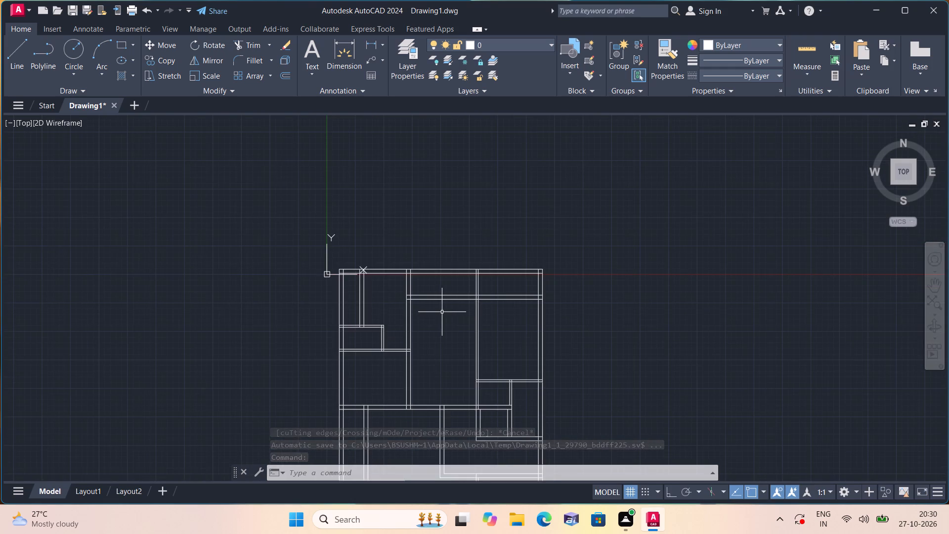
scroll(439, 311, up, 1)
middle_drag(431, 306, 417, 261)
scroll(415, 288, up, 1)
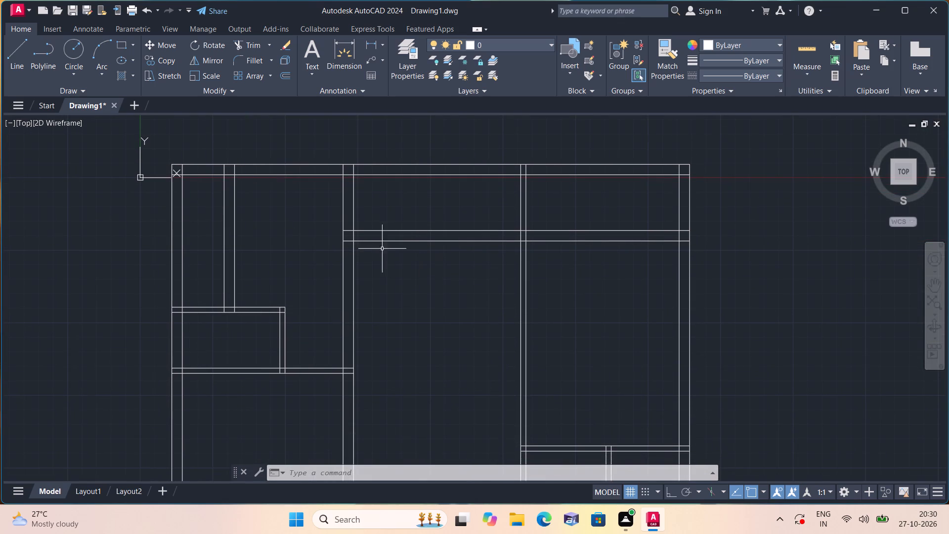
middle_drag(166, 210, 271, 287)
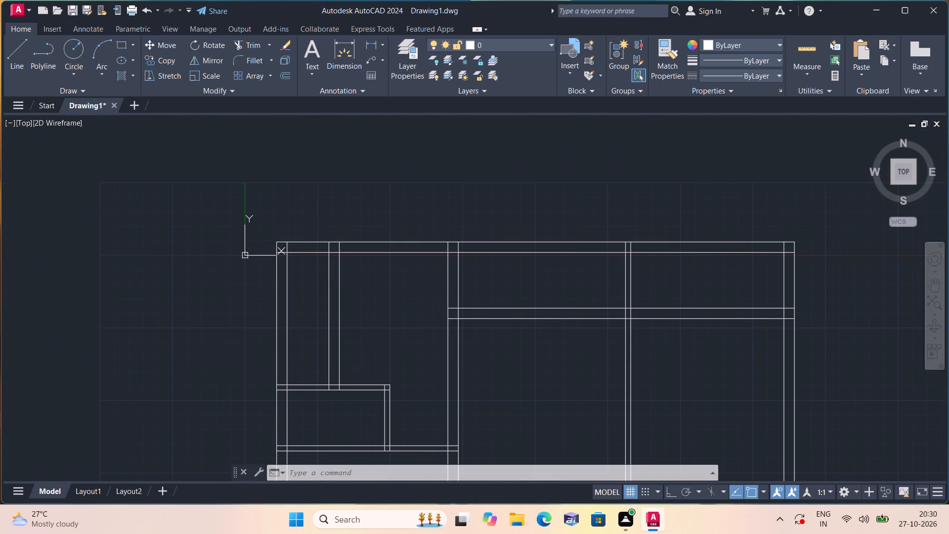
key(F8)
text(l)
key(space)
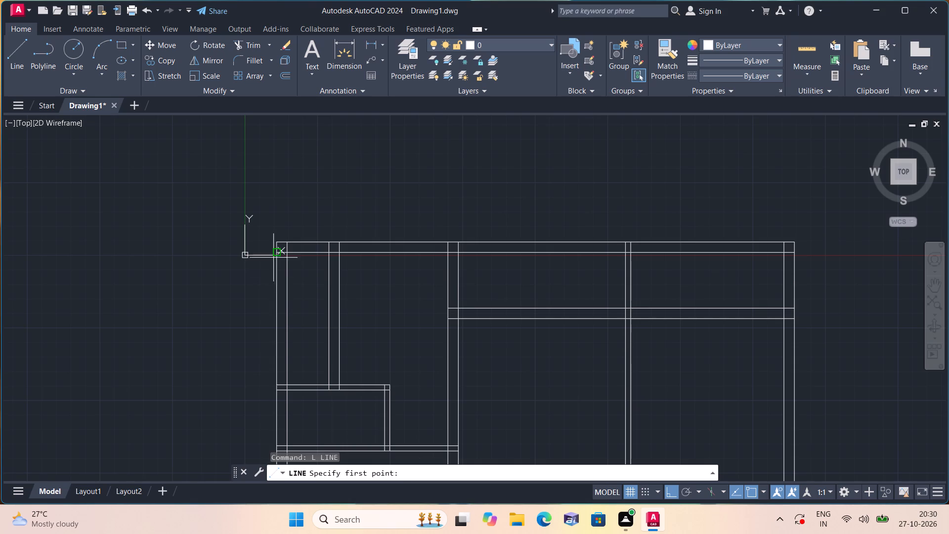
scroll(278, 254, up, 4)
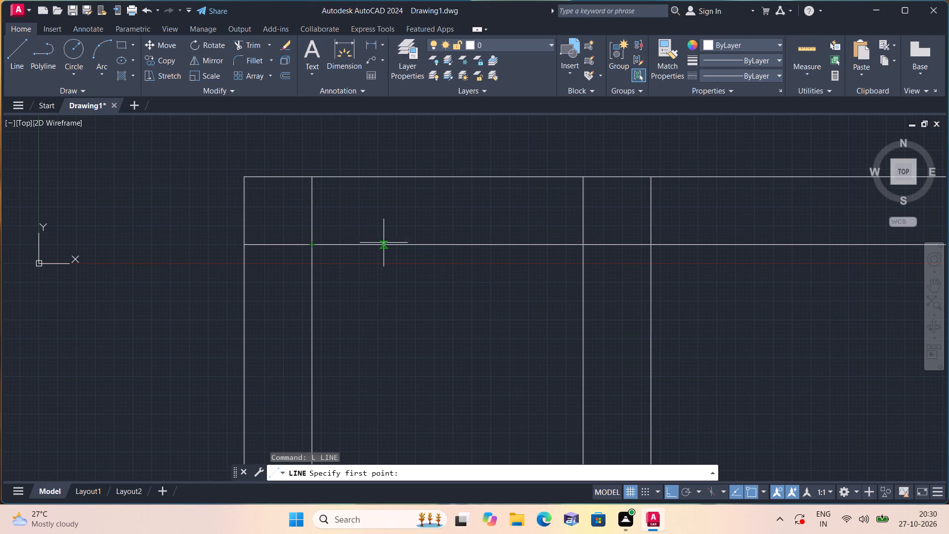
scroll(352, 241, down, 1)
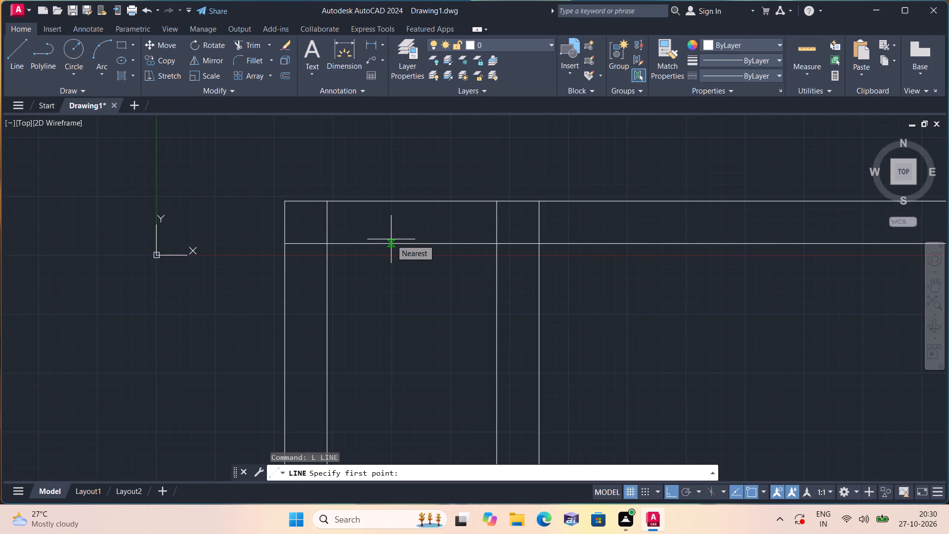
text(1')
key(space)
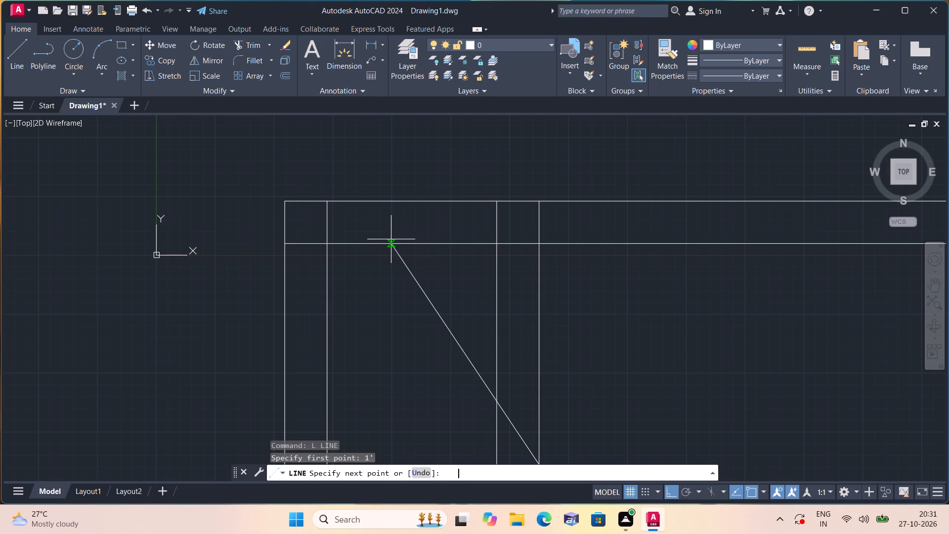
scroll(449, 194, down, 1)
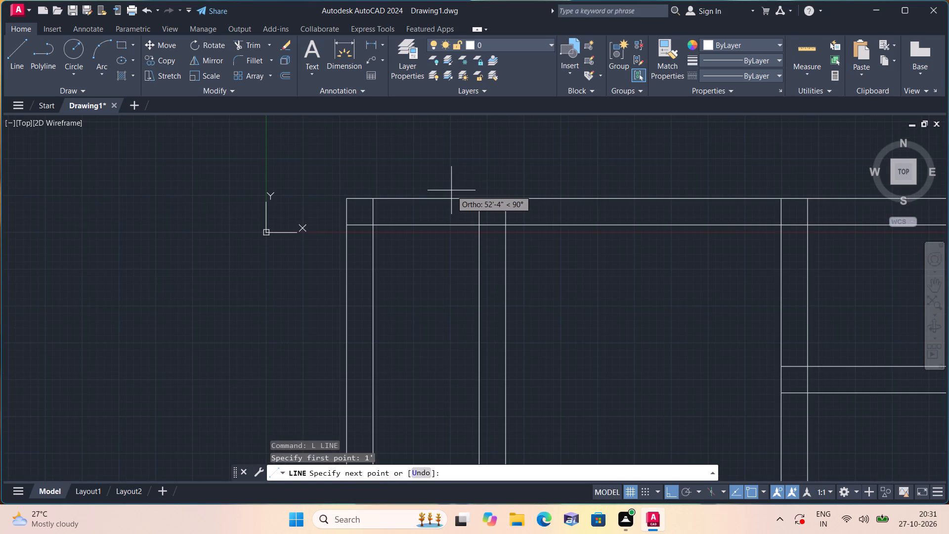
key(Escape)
Draw a line 1' rightward from the inner top-left wall corner, continuing up to the top wall's outer line.
scroll(390, 210, up, 2)
key(l)
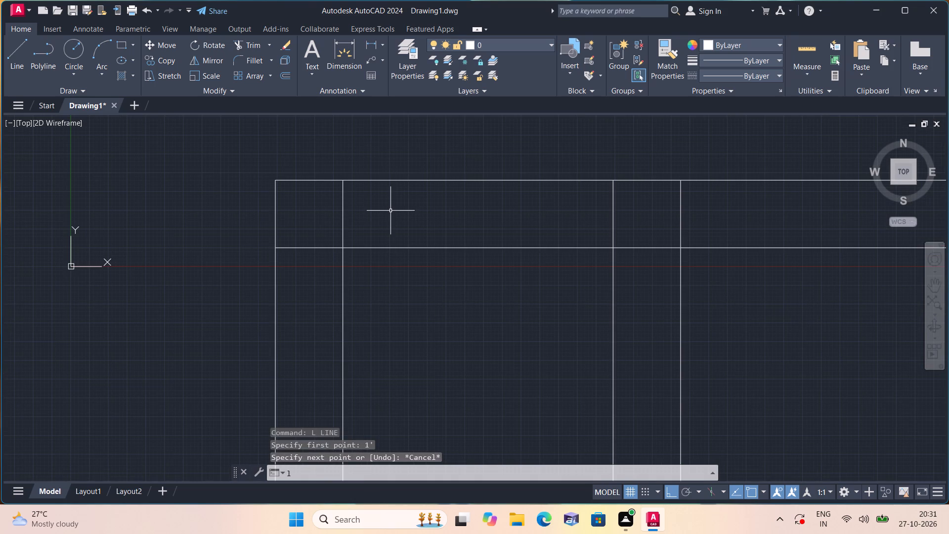
key(space)
click(341, 245)
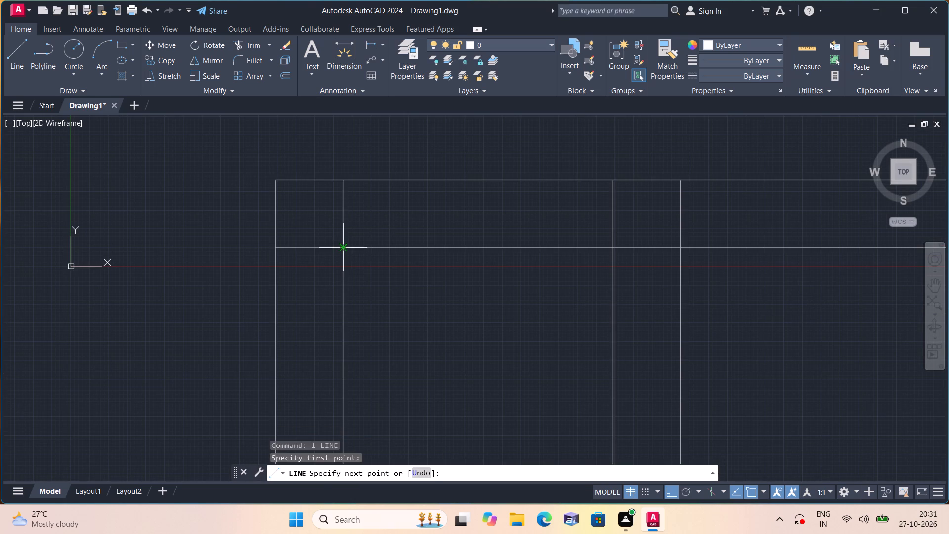
text(1')
key(space)
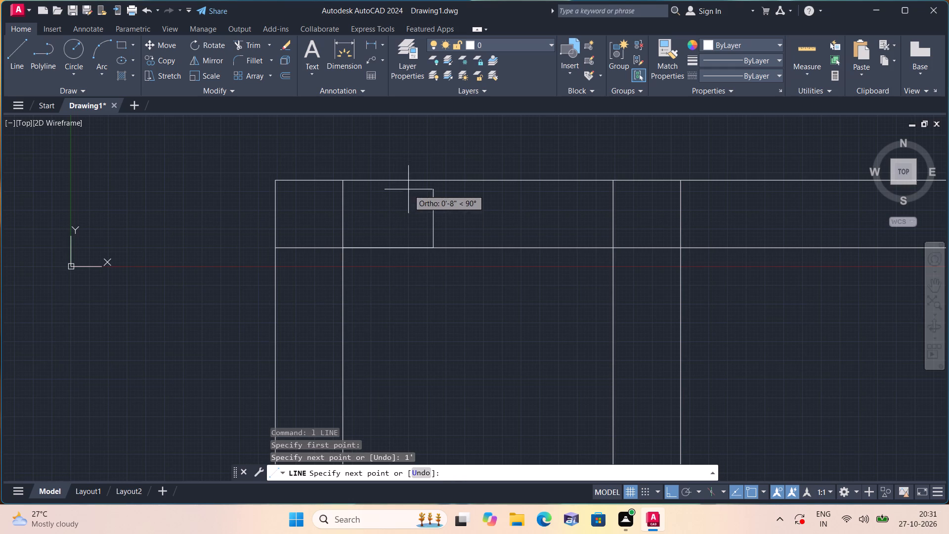
click(434, 183)
key(space)
Trim the left wall's inner line inside the top wall and the 1' construction segment along the top wall's inner line.
text(trim)
key(space)
drag(317, 217, 321, 216)
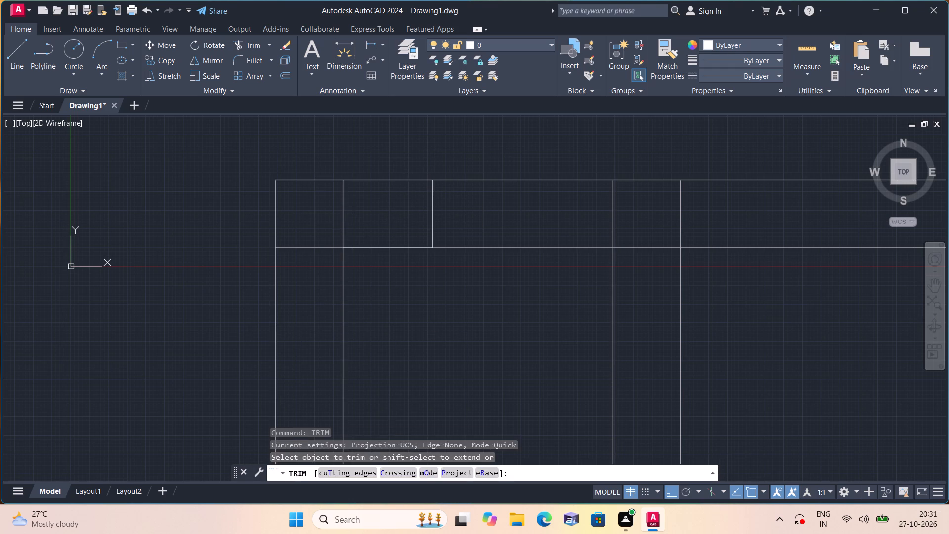
drag(321, 216, 373, 217)
click(375, 248)
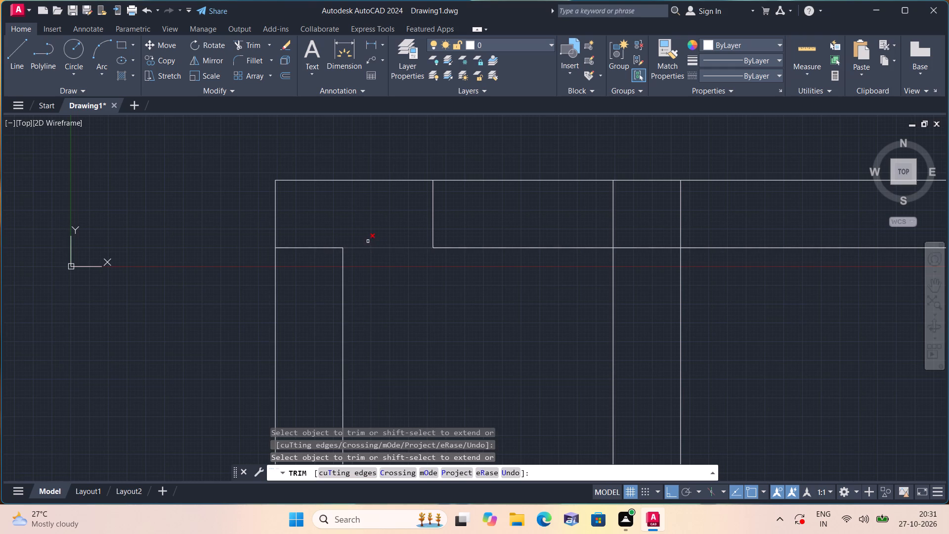
key(Escape)
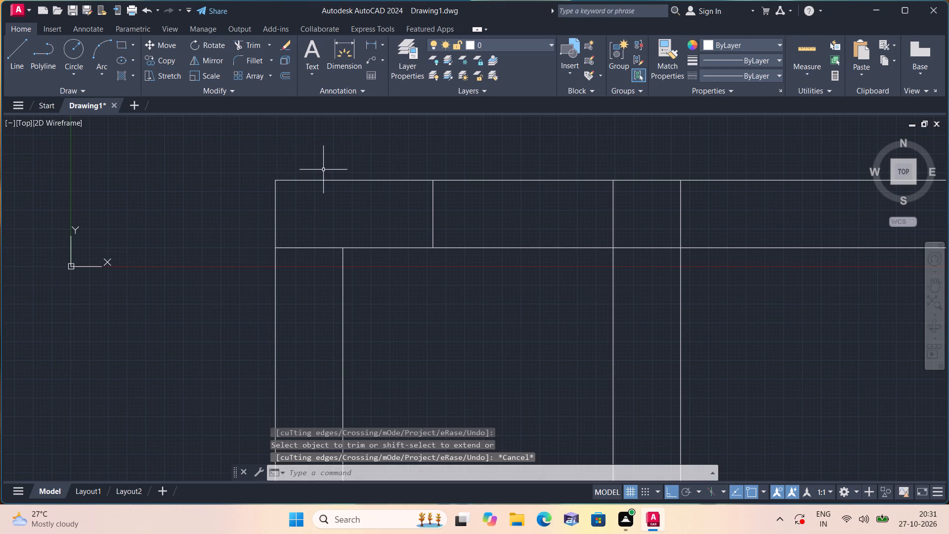
Trim the first interior wall's two lines inside the top wall, and the top wall's inner line between them.
scroll(322, 170, down, 1)
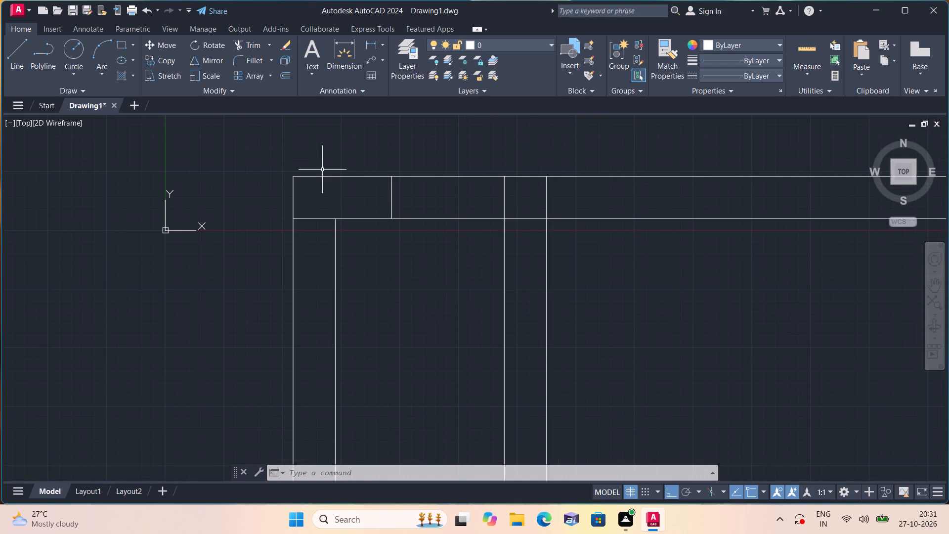
key(space)
key(space)
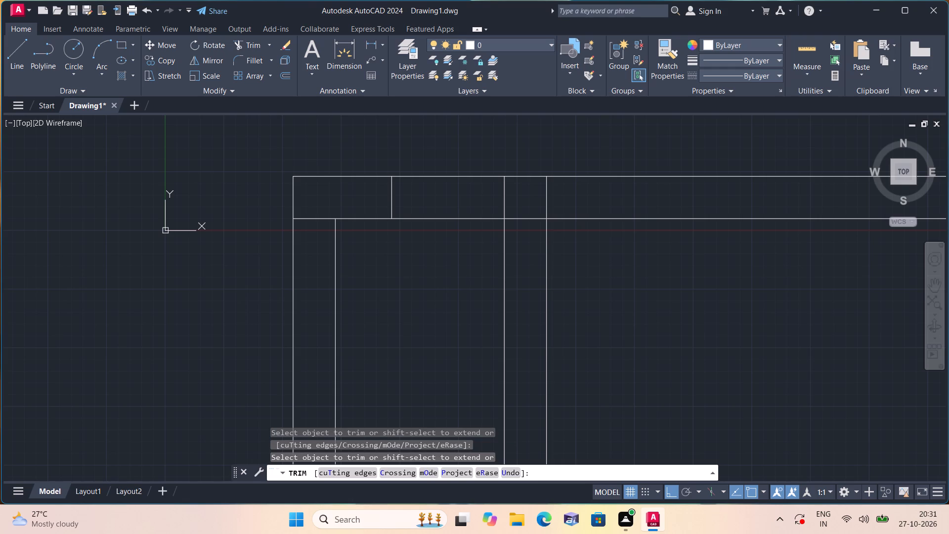
click(478, 197)
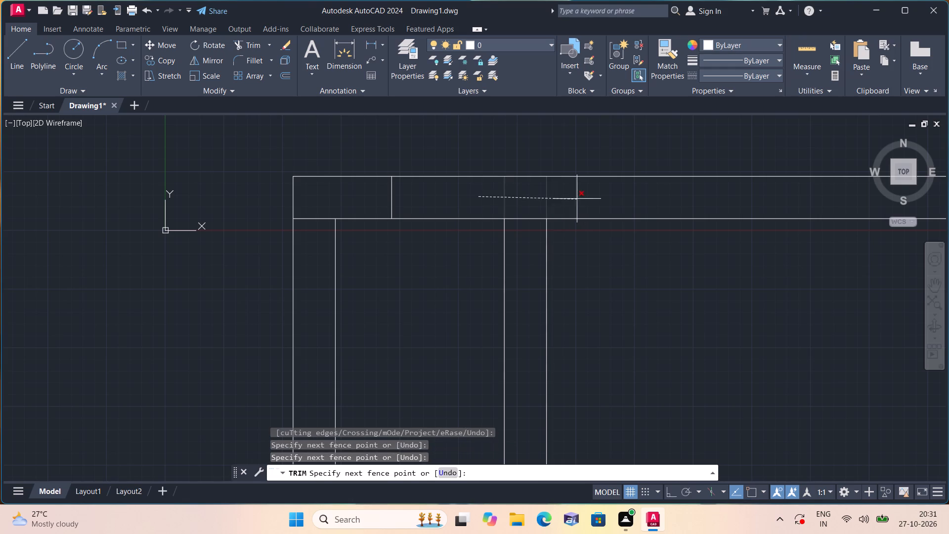
click(579, 198)
click(536, 218)
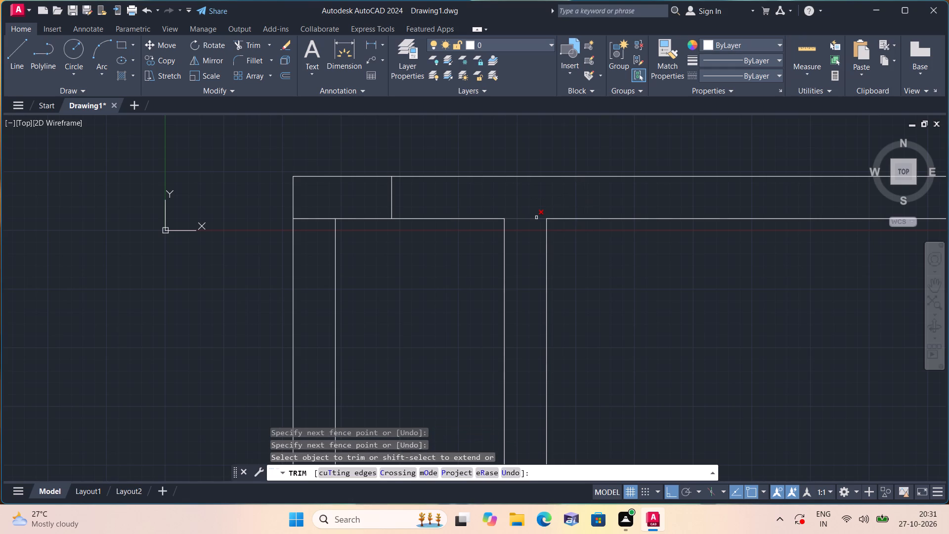
middle_drag(536, 218, 435, 219)
scroll(509, 225, down, 1)
scroll(435, 219, down, 1)
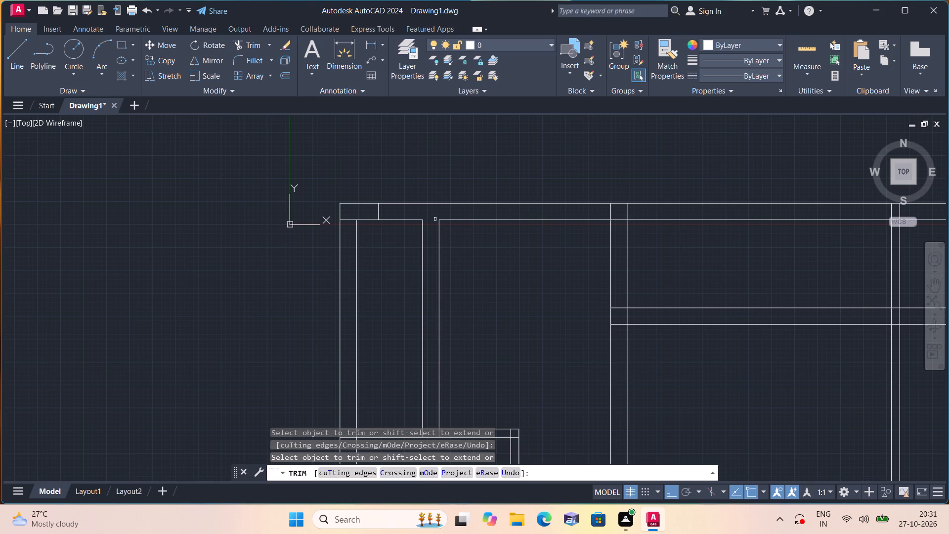
scroll(435, 219, up, 1)
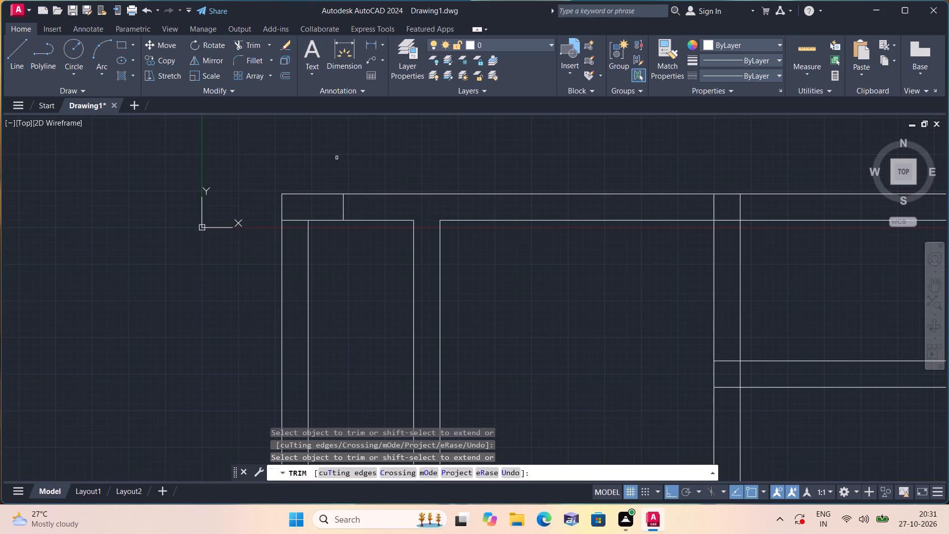
key(space)
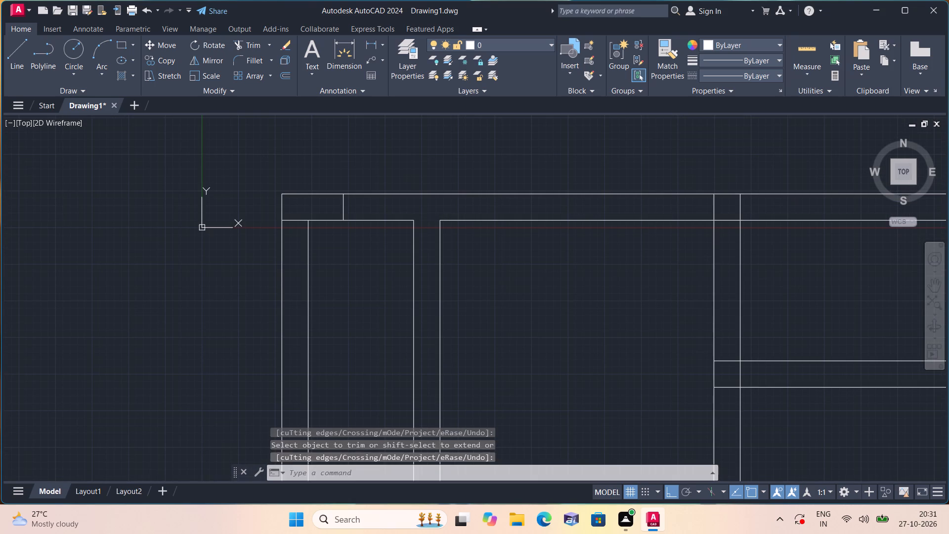
Draw a line 1' leftward from where the second interior wall's left line meets the top wall, continuing up to the outer line.
text(l)
key(space)
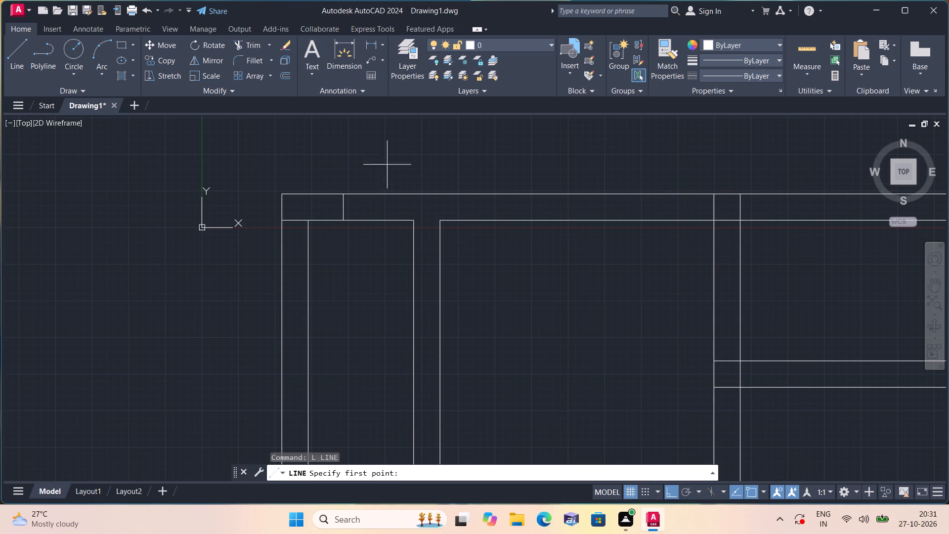
click(714, 220)
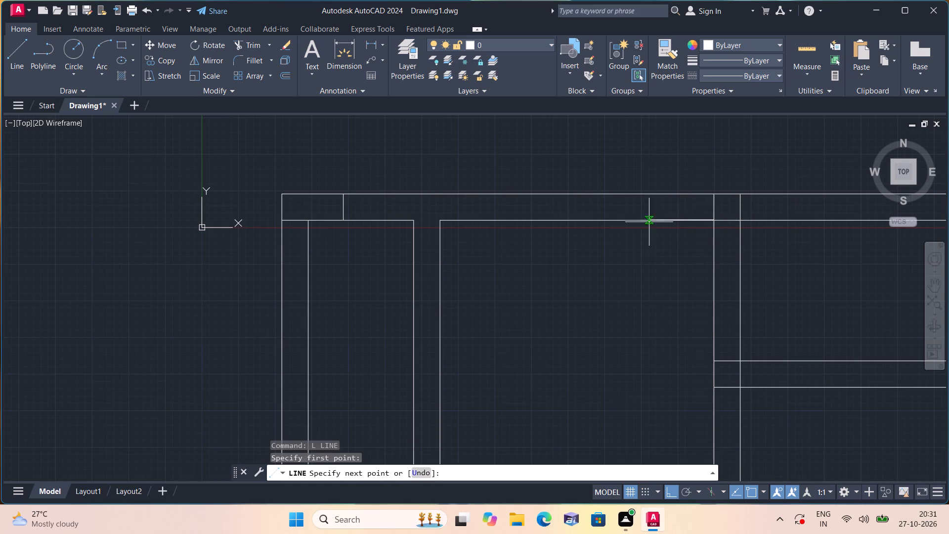
text(1')
key(space)
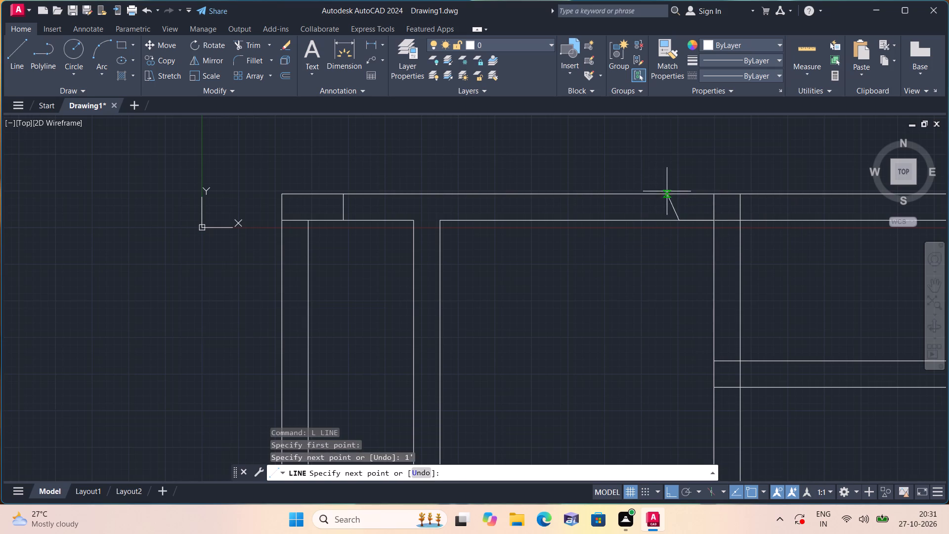
click(676, 192)
key(space)
Trim the 1' construction segment and the second interior wall's left line inside the top wall.
text(trim)
key(space)
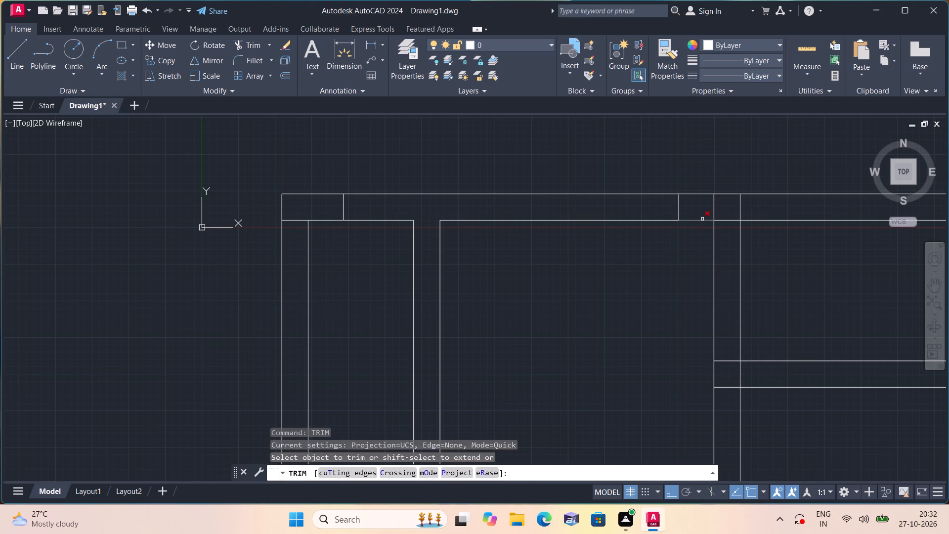
click(702, 221)
click(715, 207)
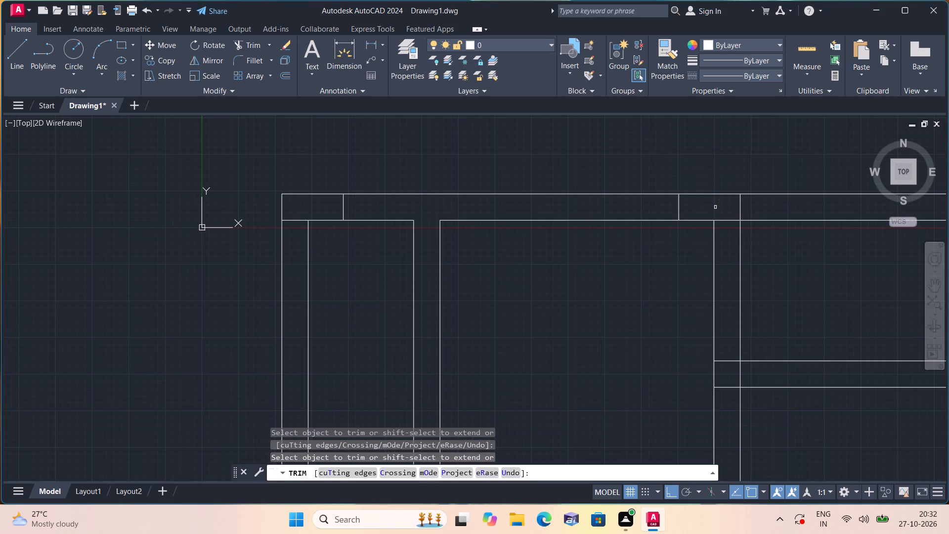
key(space)
Start a line for the next opening mark along the top wall of the upper-right rooms.
middle_drag(701, 243, 611, 277)
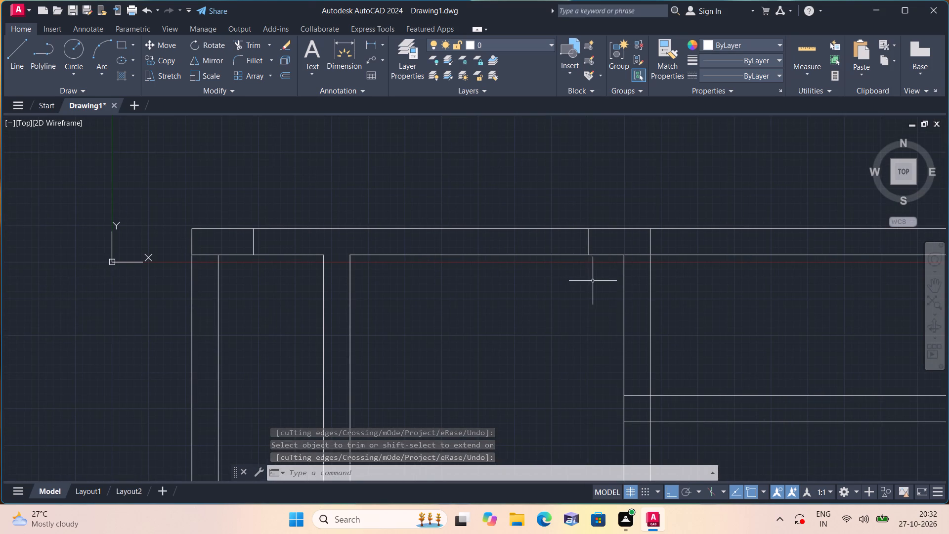
middle_drag(620, 297, 487, 299)
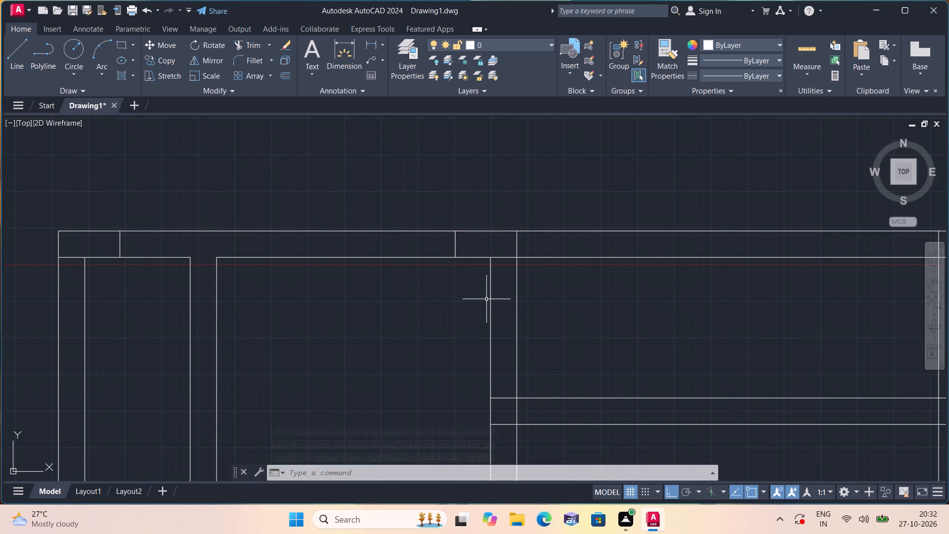
scroll(723, 345, down, 1)
middle_drag(720, 344, 703, 339)
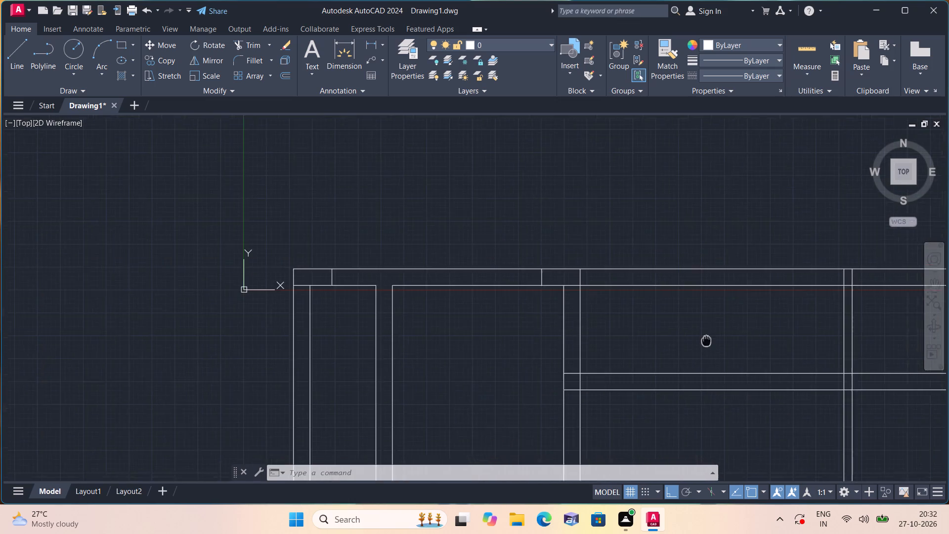
middle_drag(703, 339, 586, 288)
scroll(586, 288, down, 1)
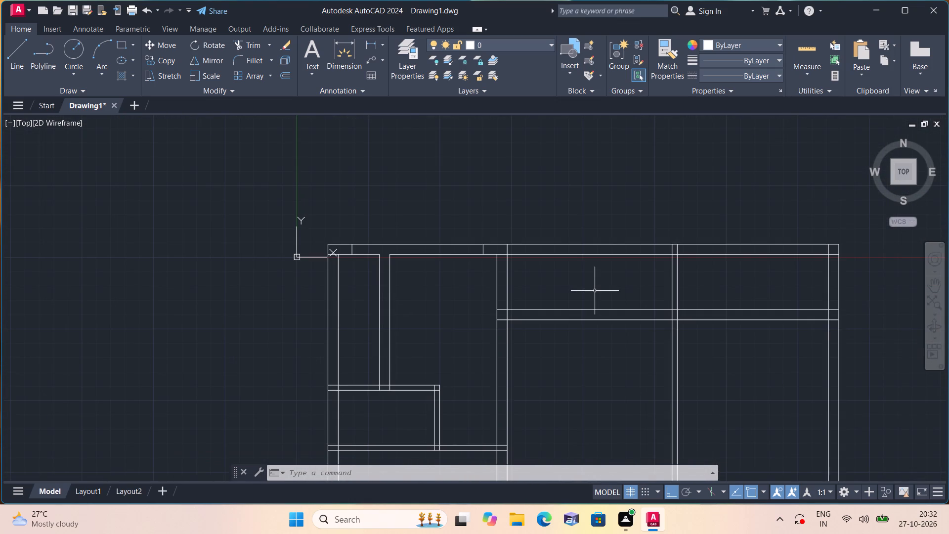
key(l)
key(space)
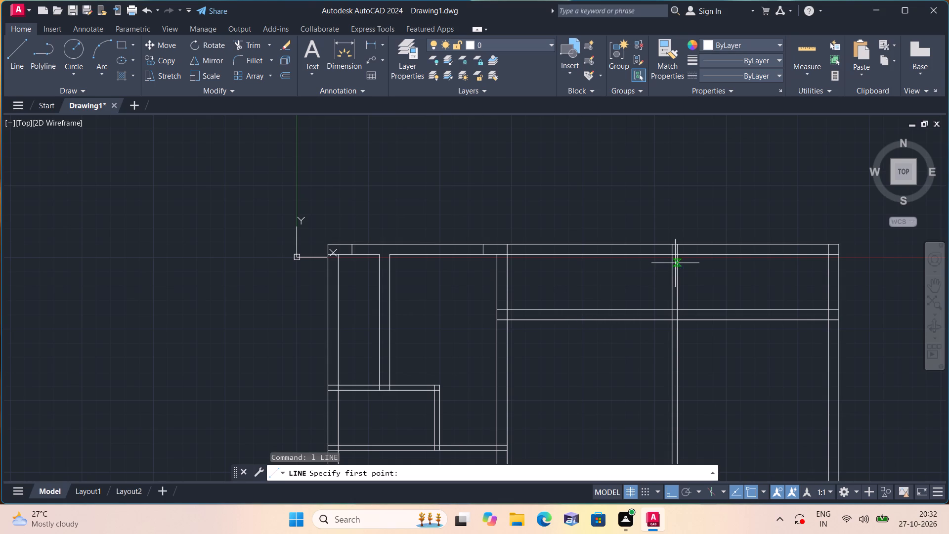
middle_drag(695, 273, 587, 329)
scroll(587, 329, up, 1)
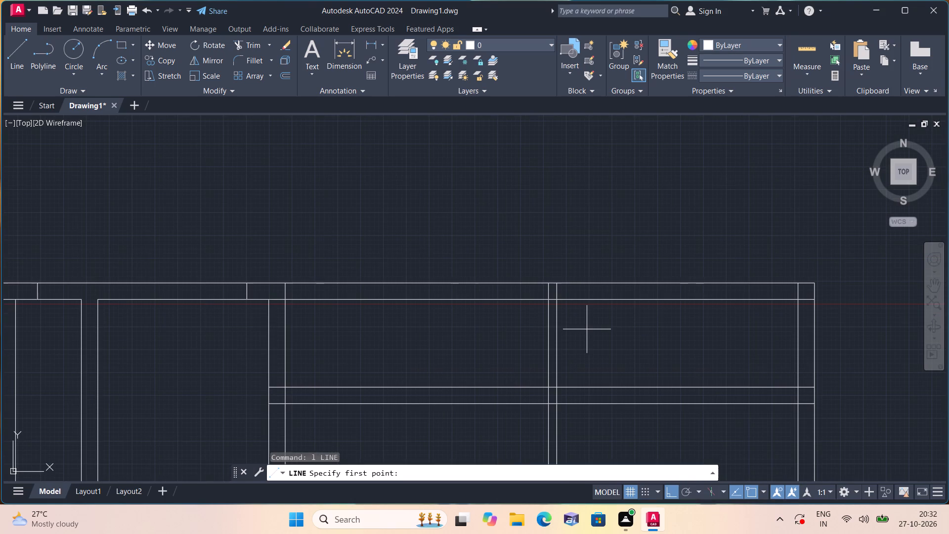
middle_click(587, 329)
scroll(587, 329, down, 2)
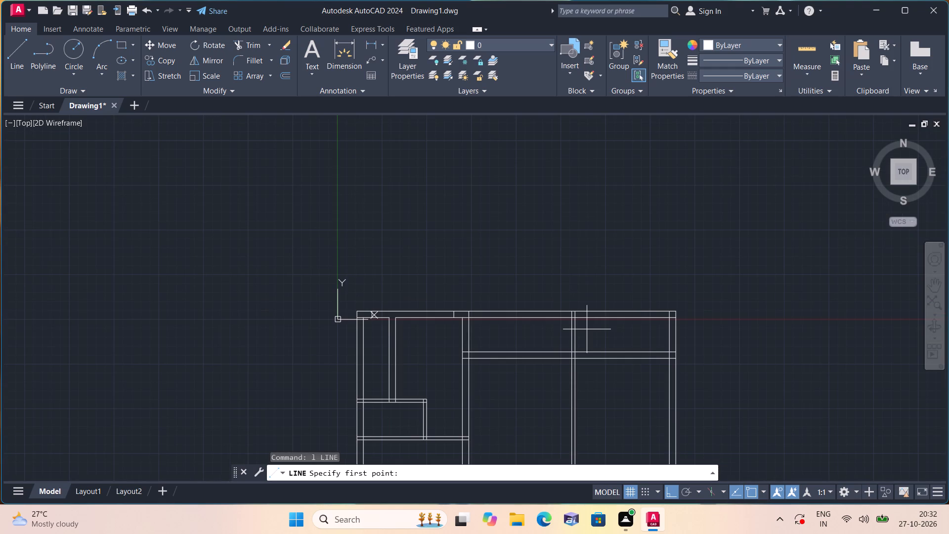
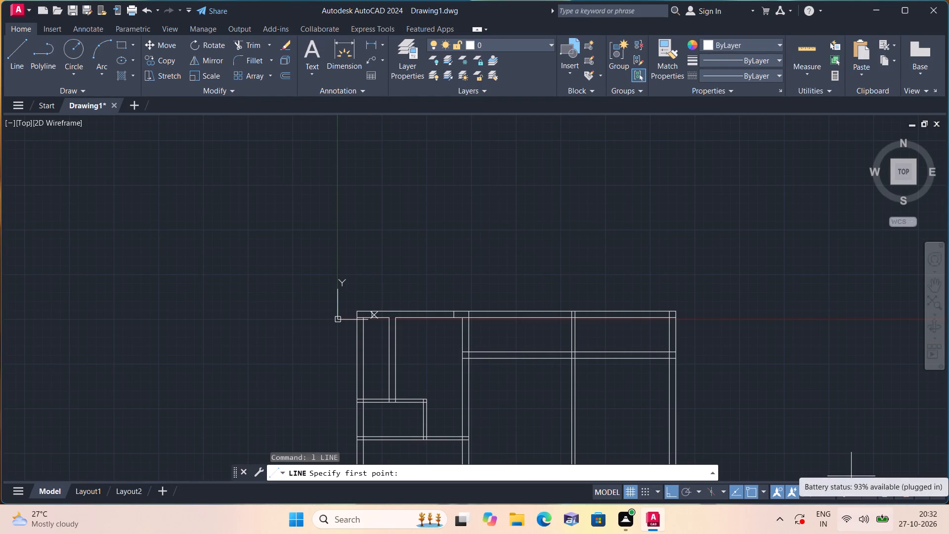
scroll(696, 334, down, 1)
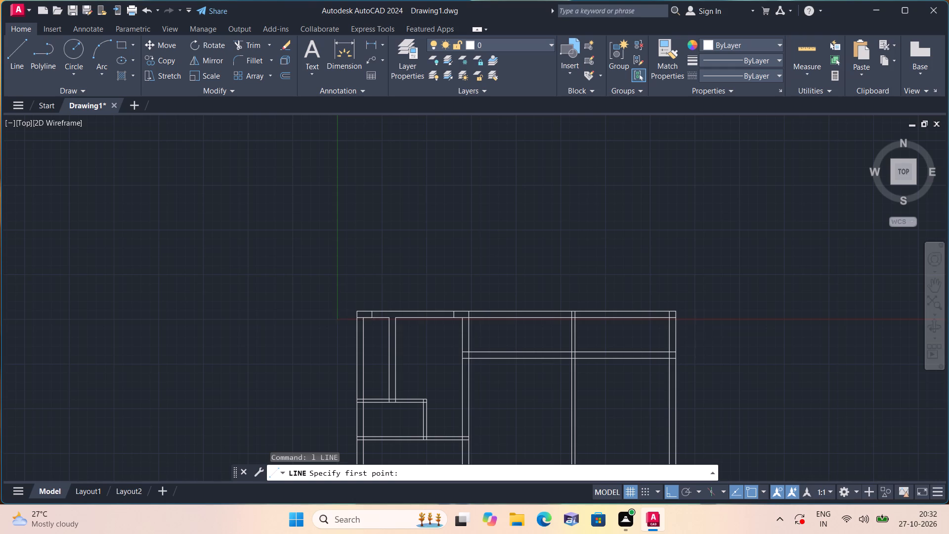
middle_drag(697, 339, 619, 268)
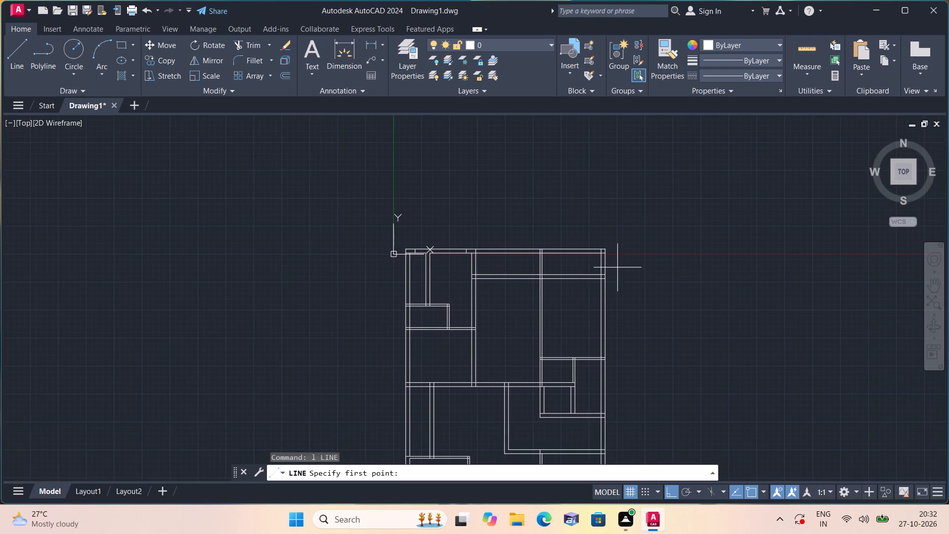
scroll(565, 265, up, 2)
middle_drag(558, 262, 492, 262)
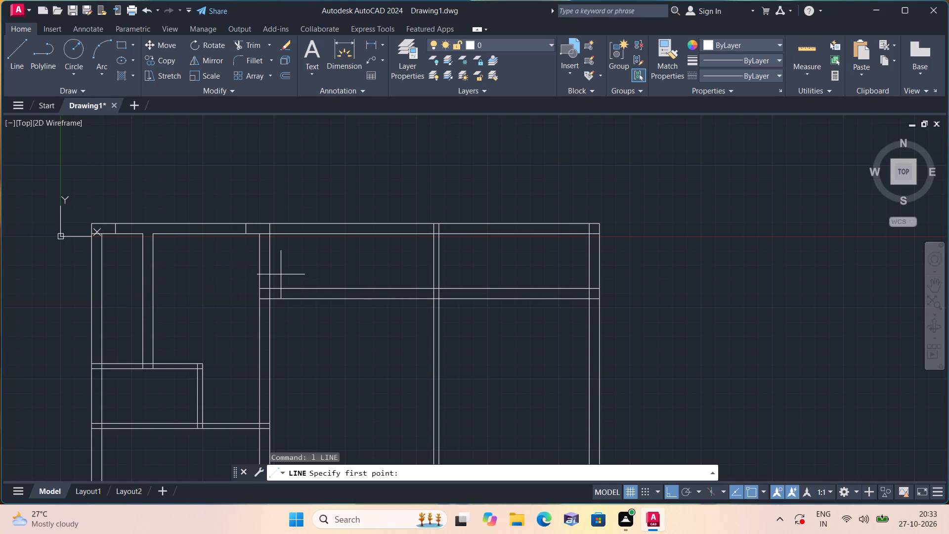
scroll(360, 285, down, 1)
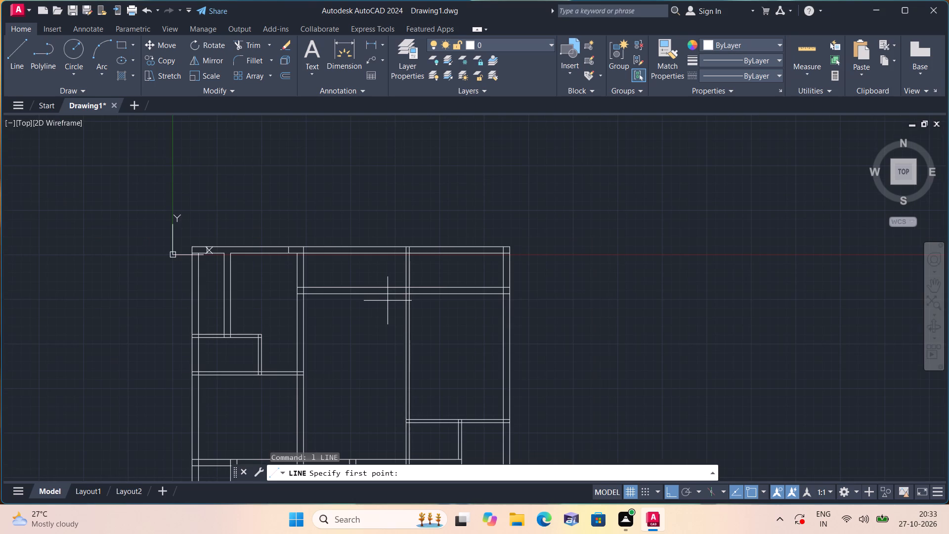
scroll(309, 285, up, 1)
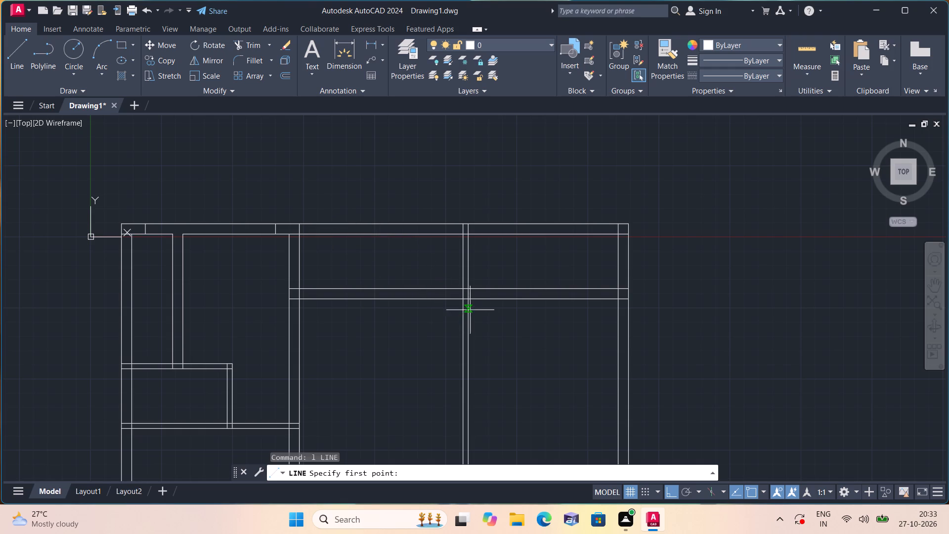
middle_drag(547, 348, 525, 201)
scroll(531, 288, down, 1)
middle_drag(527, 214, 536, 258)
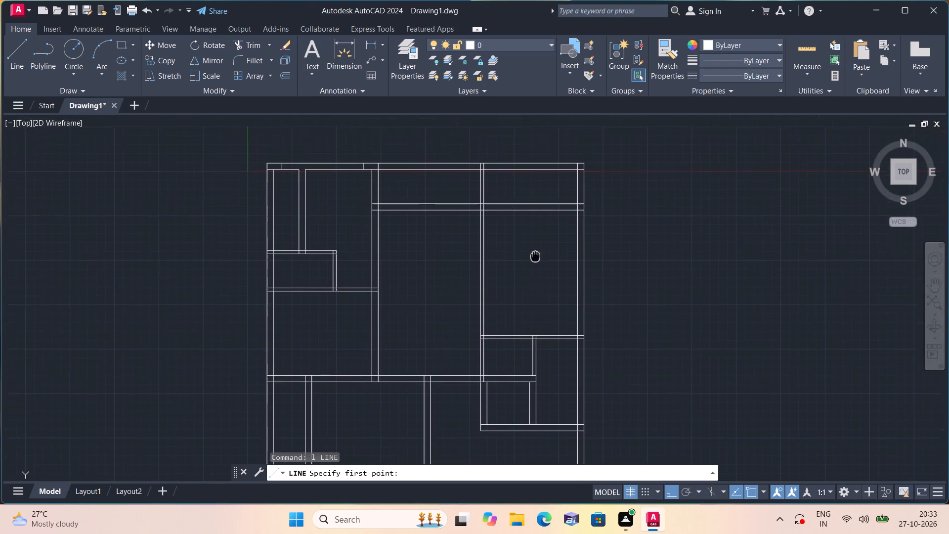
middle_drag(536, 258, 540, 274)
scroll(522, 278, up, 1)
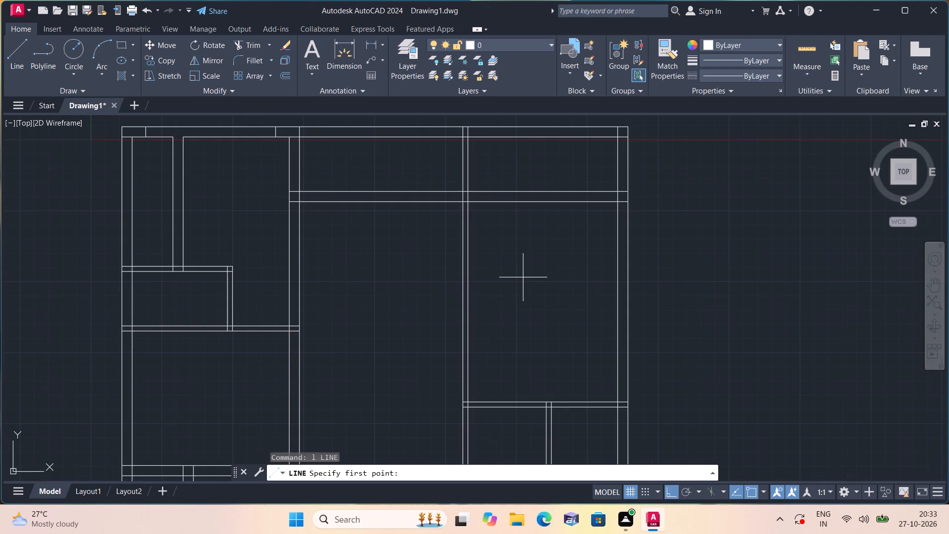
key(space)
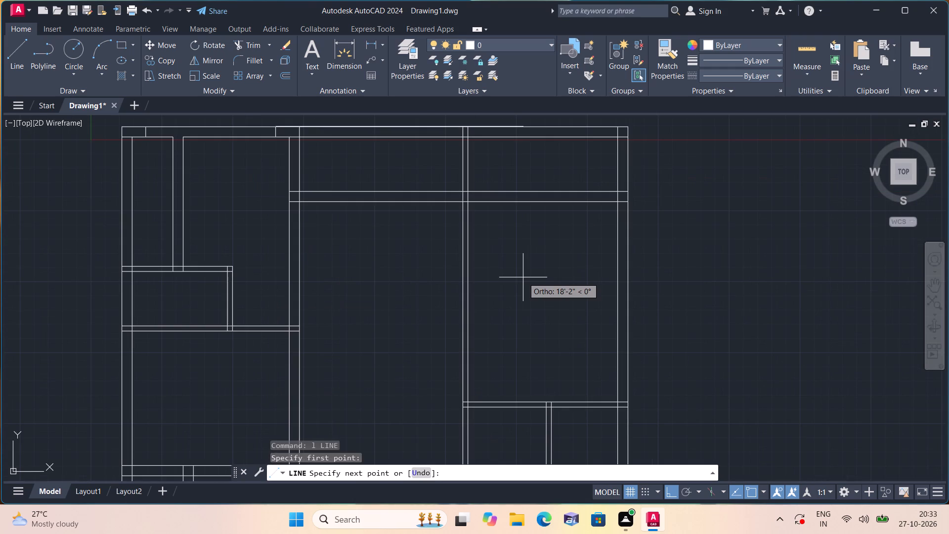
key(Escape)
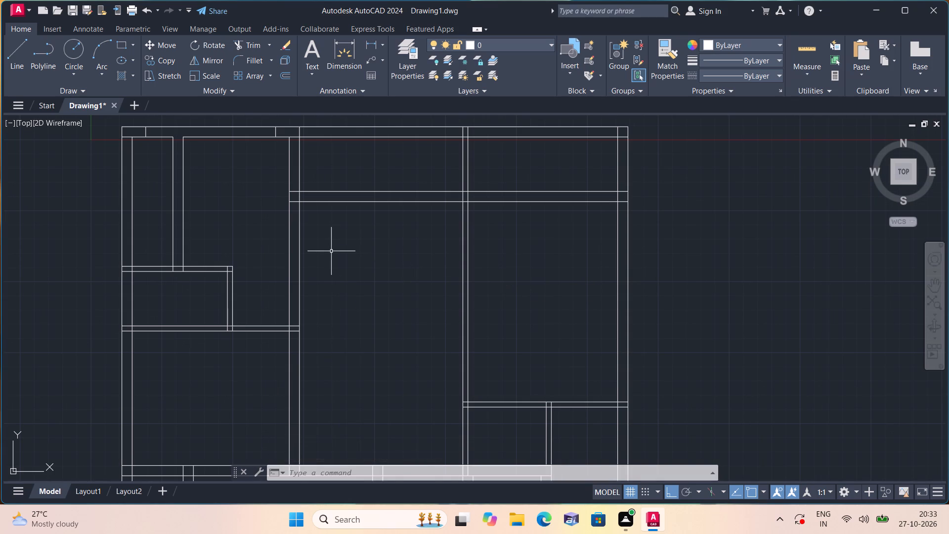
Offset the second interior wall's left line 4.5" to the right, inside the wall's thickness.
middle_drag(330, 253, 341, 255)
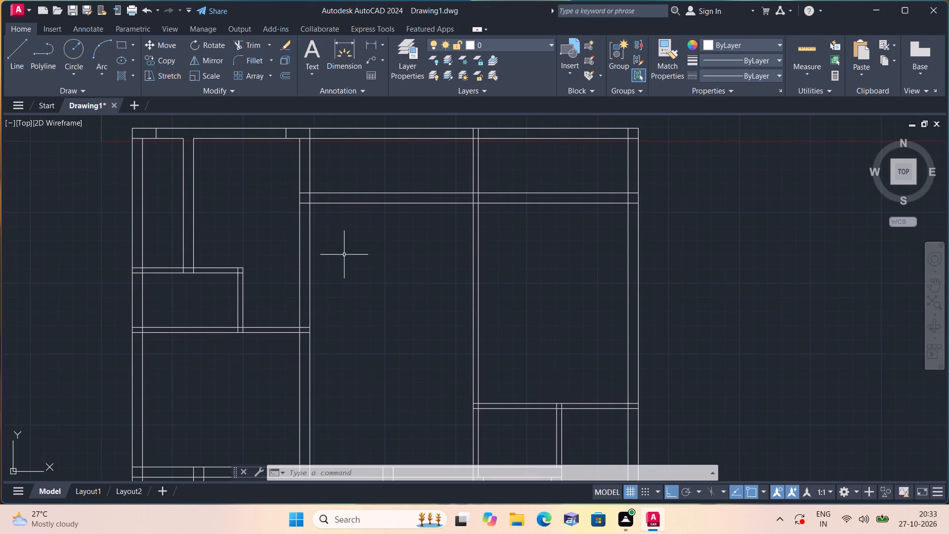
text(off)
key(space)
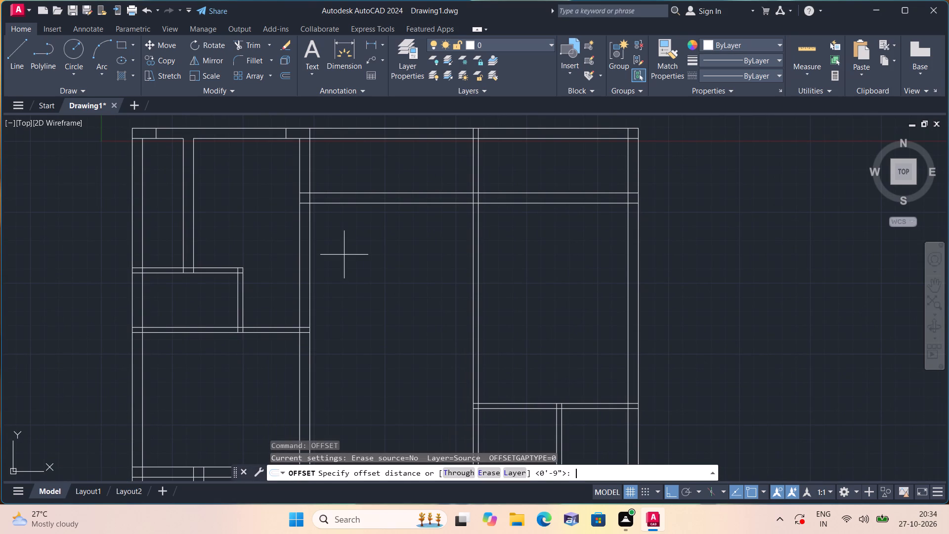
text(4.5)
text(")
key(space)
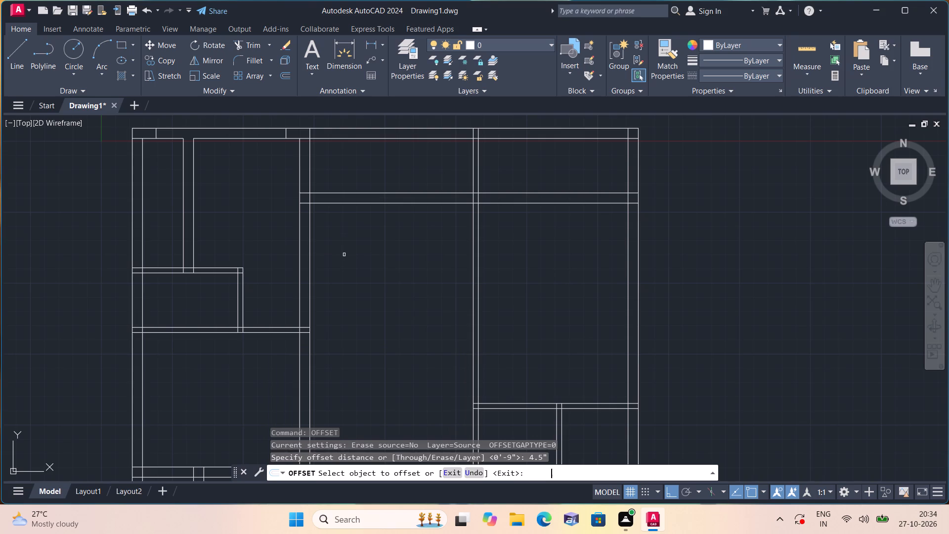
click(299, 250)
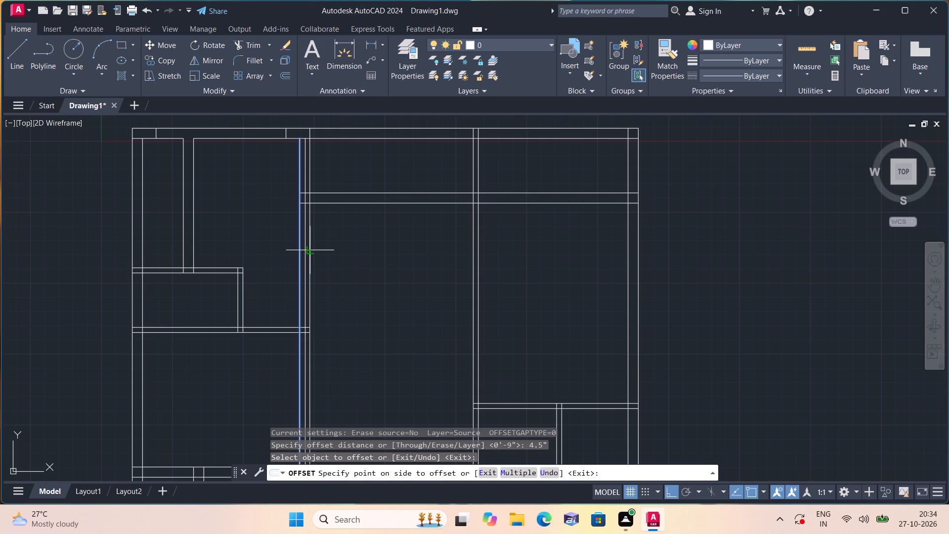
click(311, 248)
scroll(319, 247, down, 1)
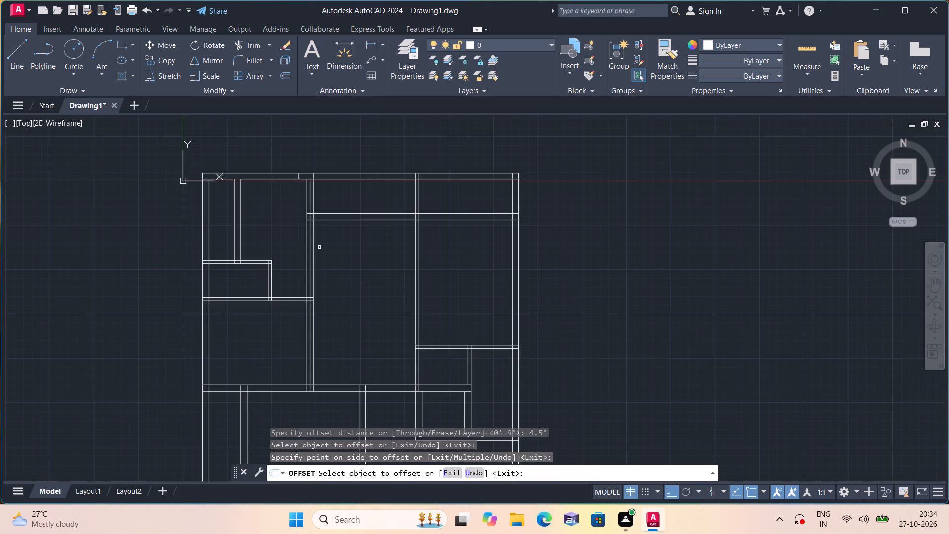
key(space)
Delete the second interior wall's outermost right line, leaving the 4.5" partition pair.
scroll(315, 250, up, 1)
click(311, 236)
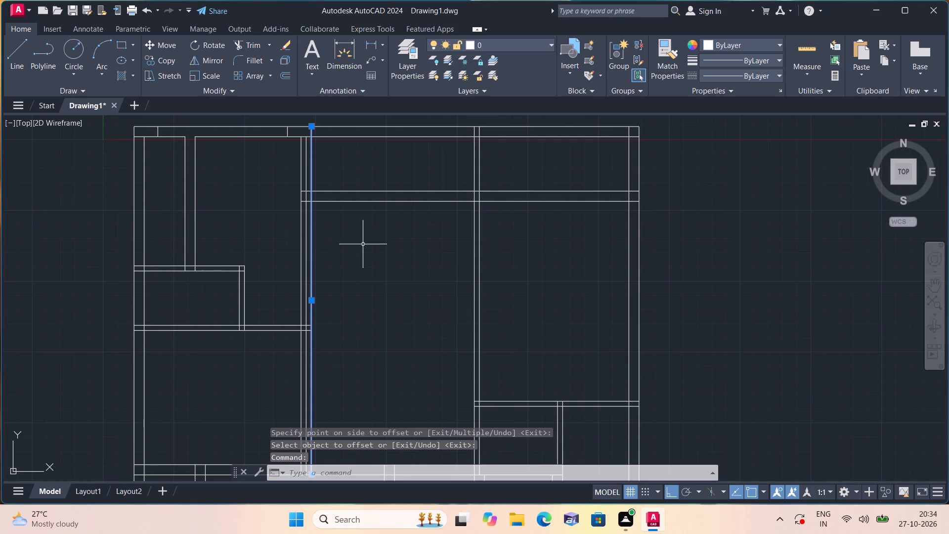
key(Delete)
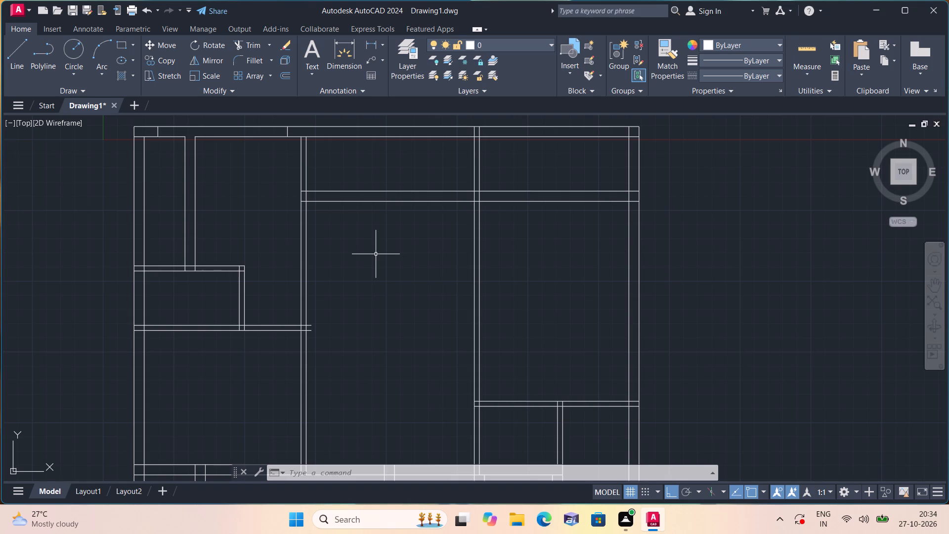
Offset the narrowed second interior wall's right line 12' to the right across the middle room.
text(off)
key(space)
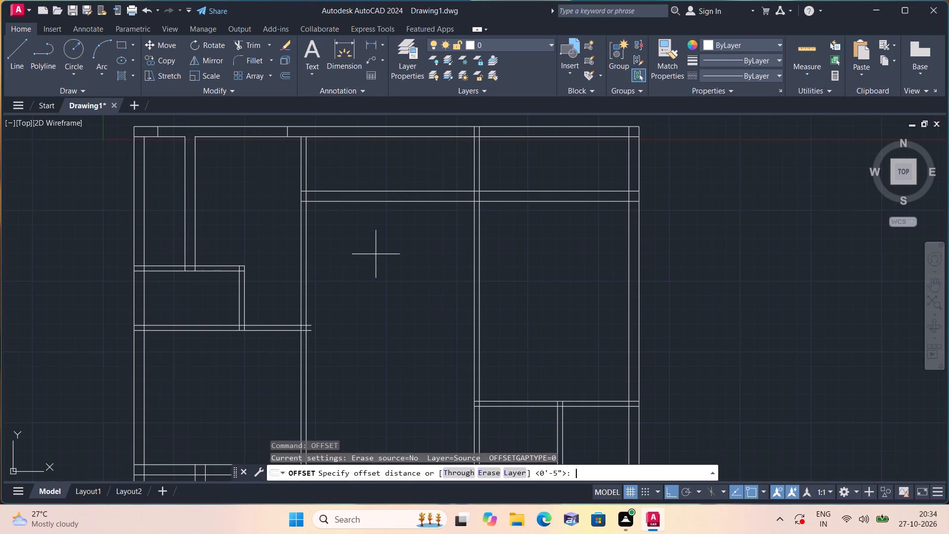
scroll(373, 260, down, 1)
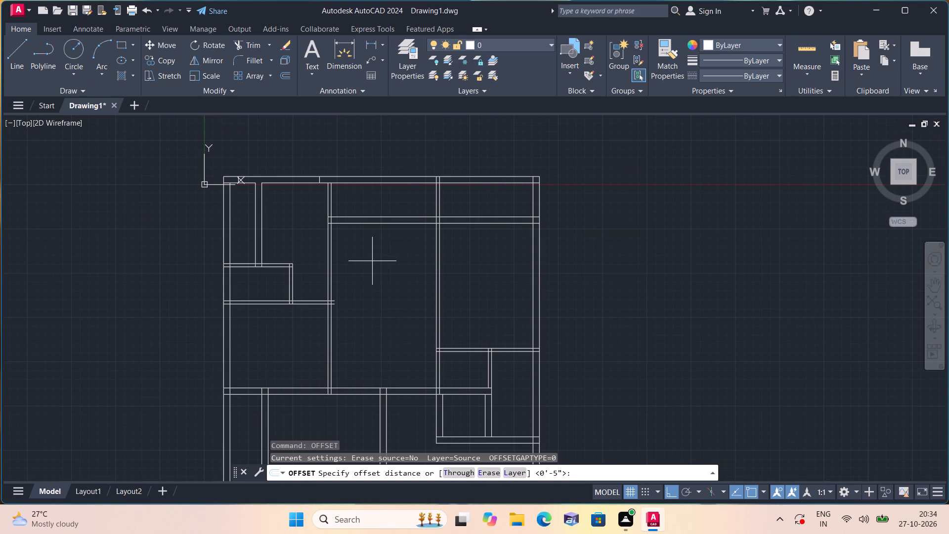
scroll(375, 264, up, 1)
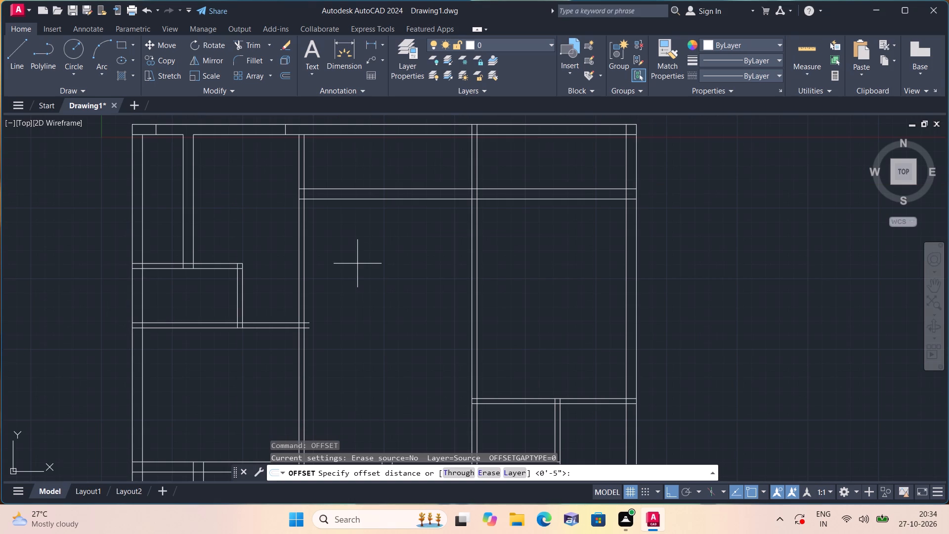
text(12')
key(space)
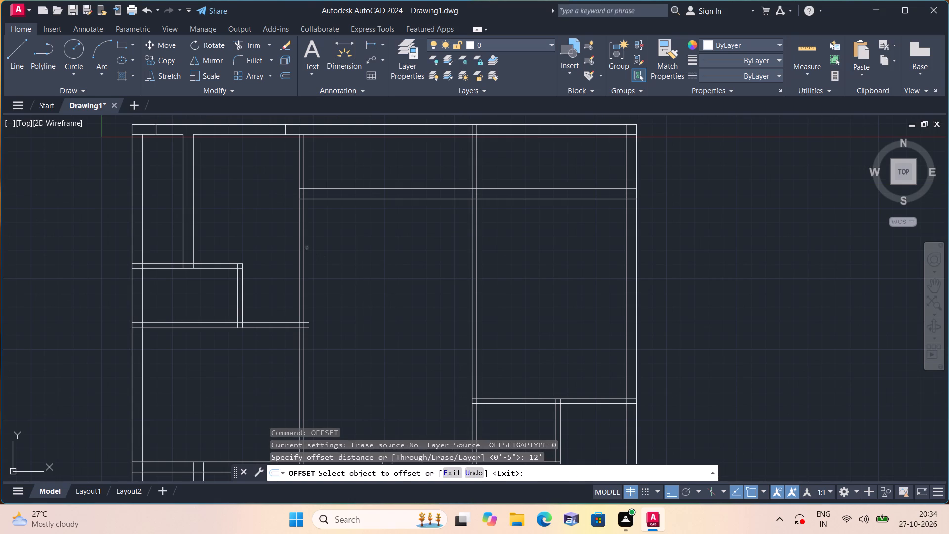
click(302, 240)
scroll(365, 259, down, 1)
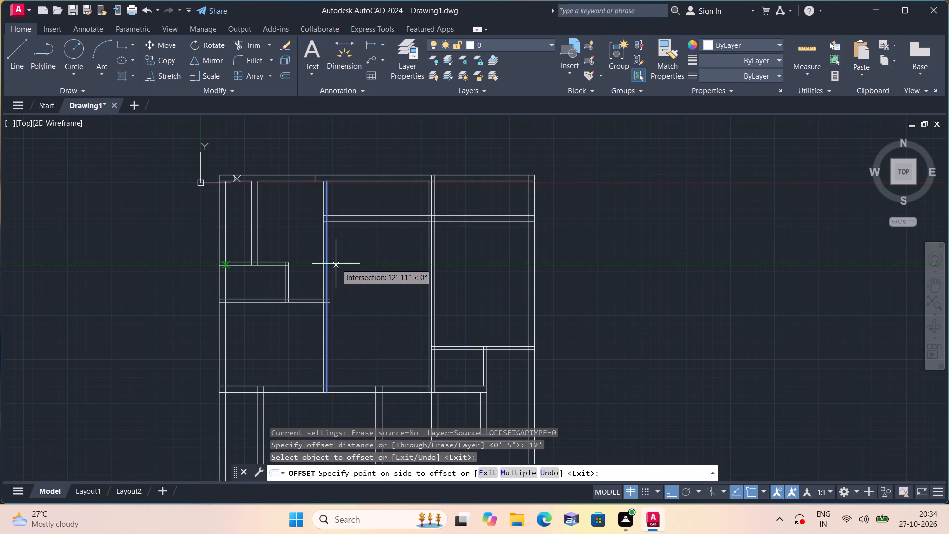
click(357, 263)
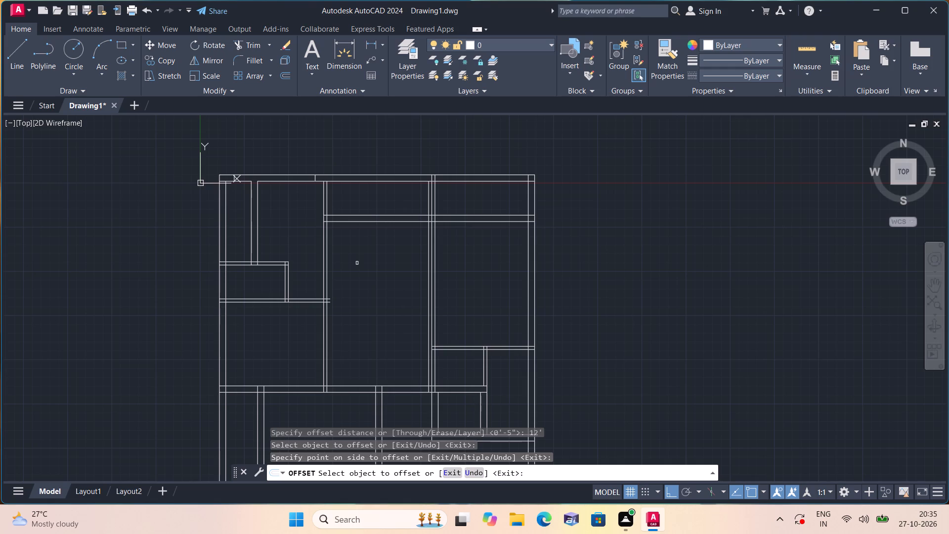
key(space)
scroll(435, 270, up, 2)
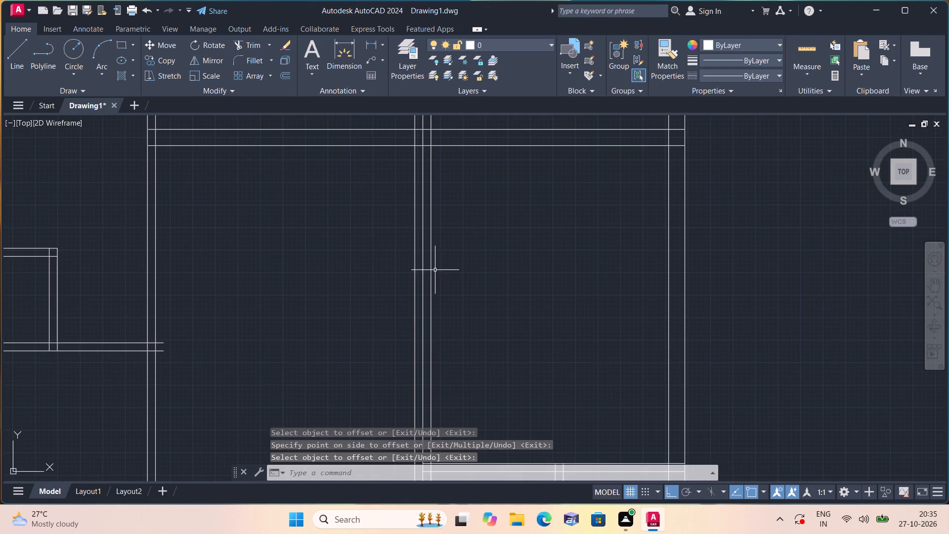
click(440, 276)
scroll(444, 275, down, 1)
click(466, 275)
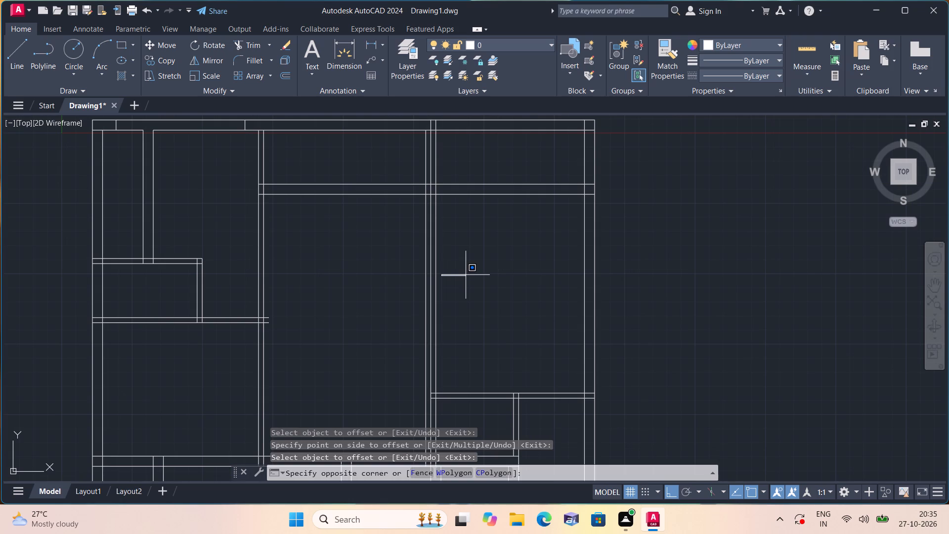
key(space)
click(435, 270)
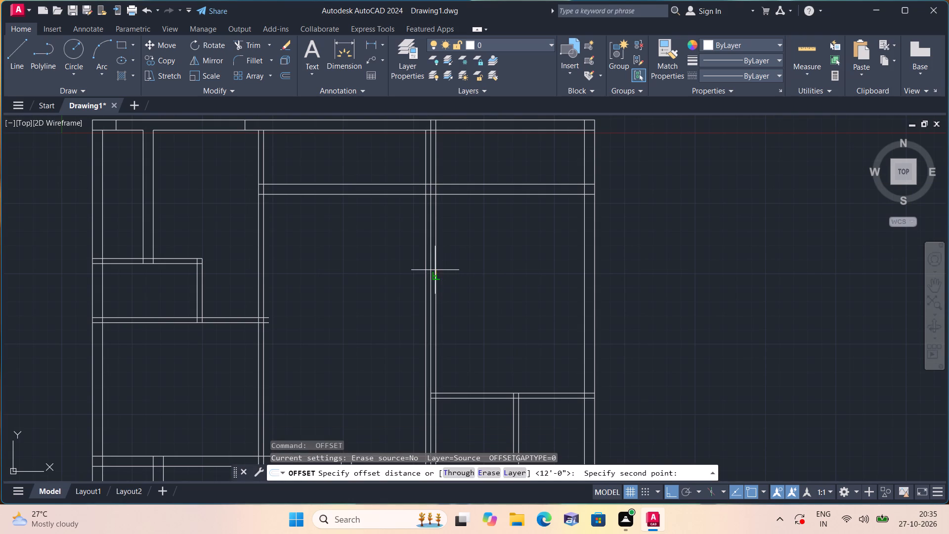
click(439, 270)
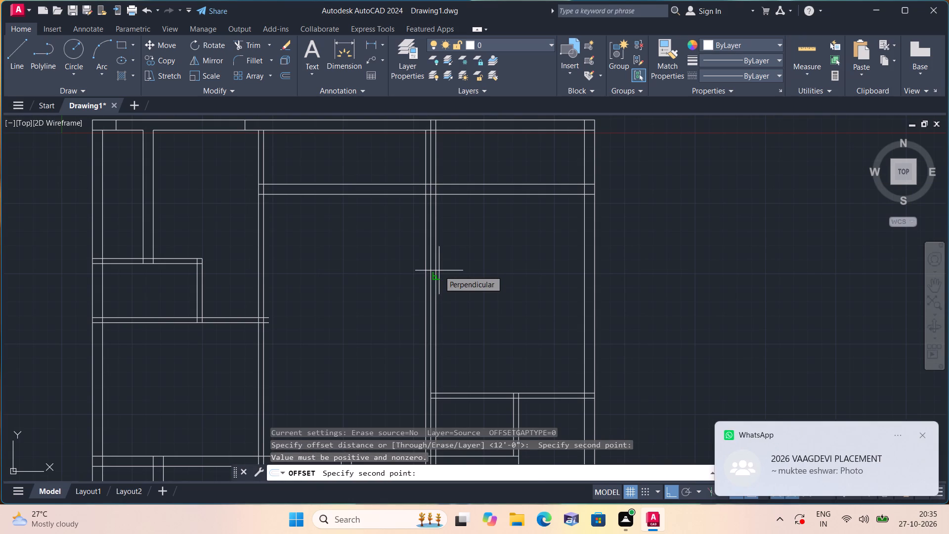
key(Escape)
Delete the rightmost of the three vertical lines between the middle room and the right-hand room.
scroll(438, 270, up, 2)
click(428, 269)
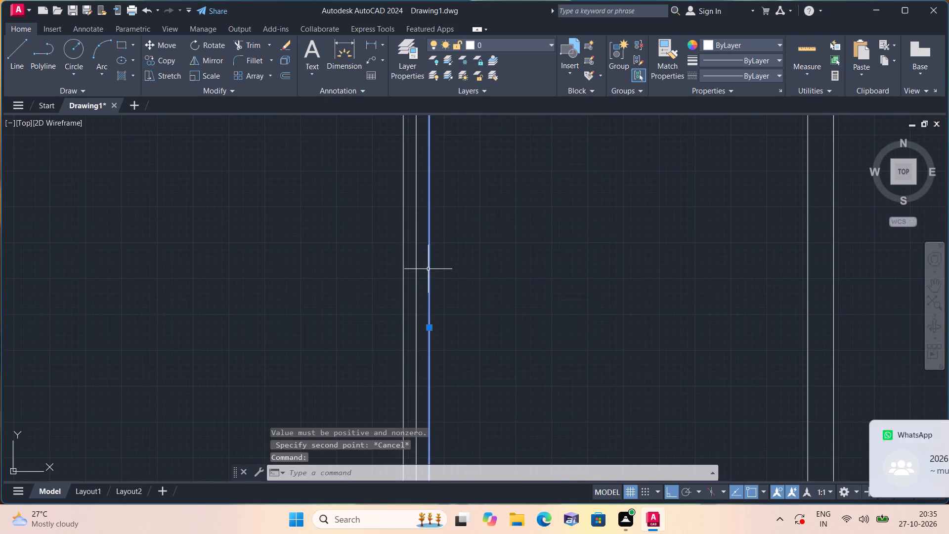
scroll(430, 270, down, 3)
key(Delete)
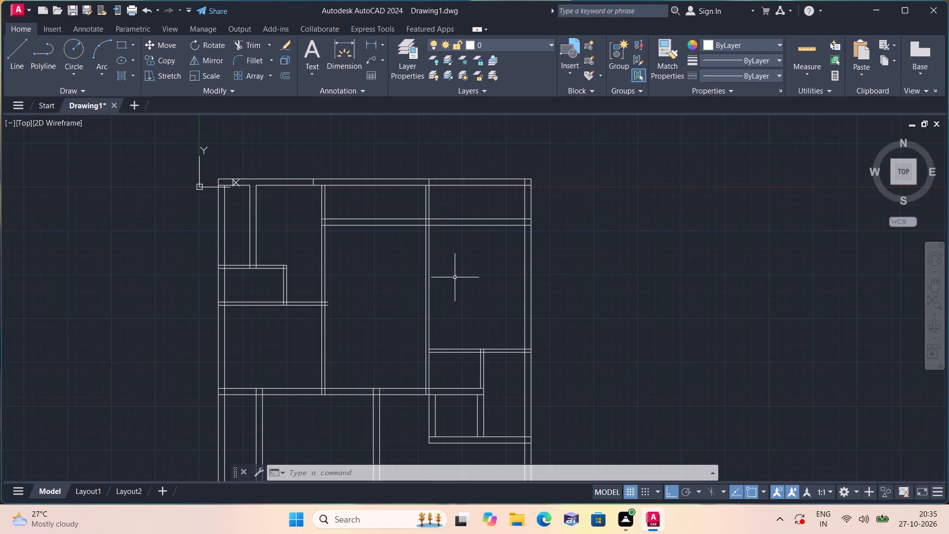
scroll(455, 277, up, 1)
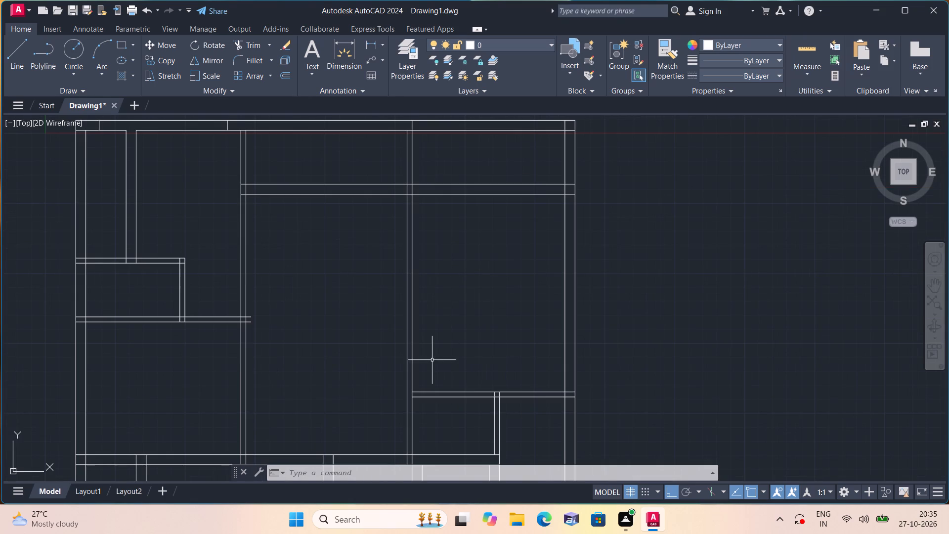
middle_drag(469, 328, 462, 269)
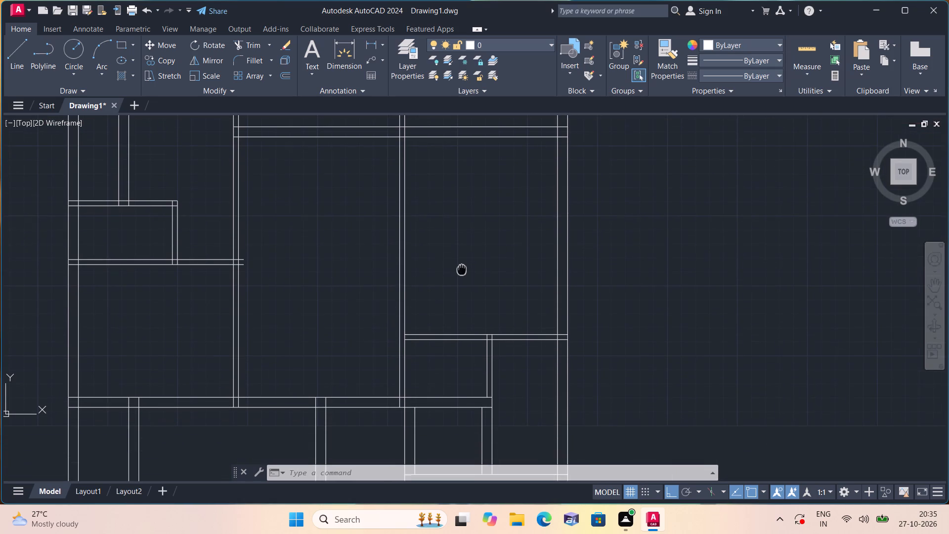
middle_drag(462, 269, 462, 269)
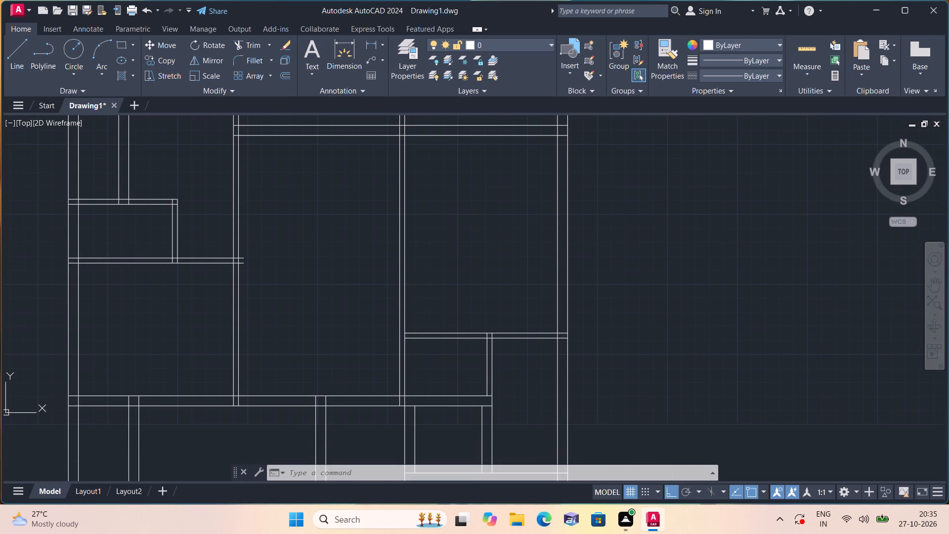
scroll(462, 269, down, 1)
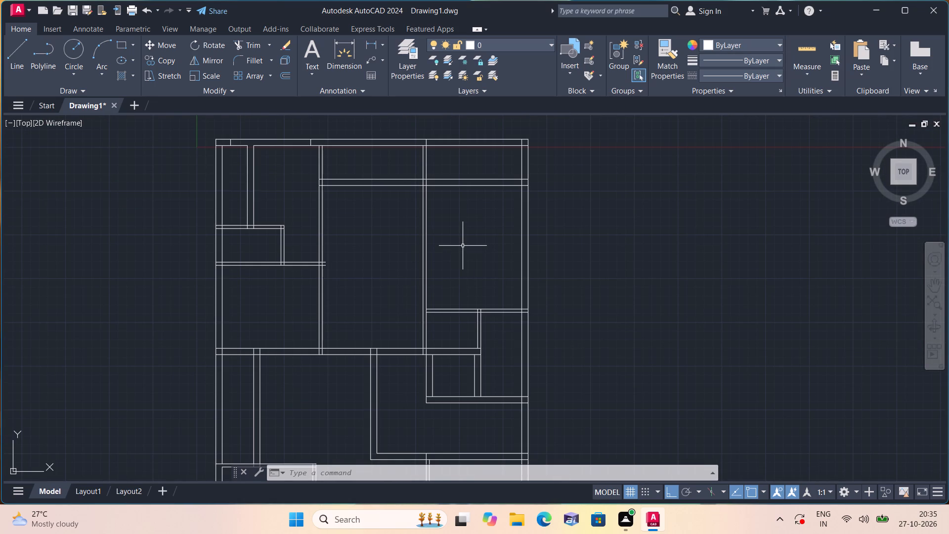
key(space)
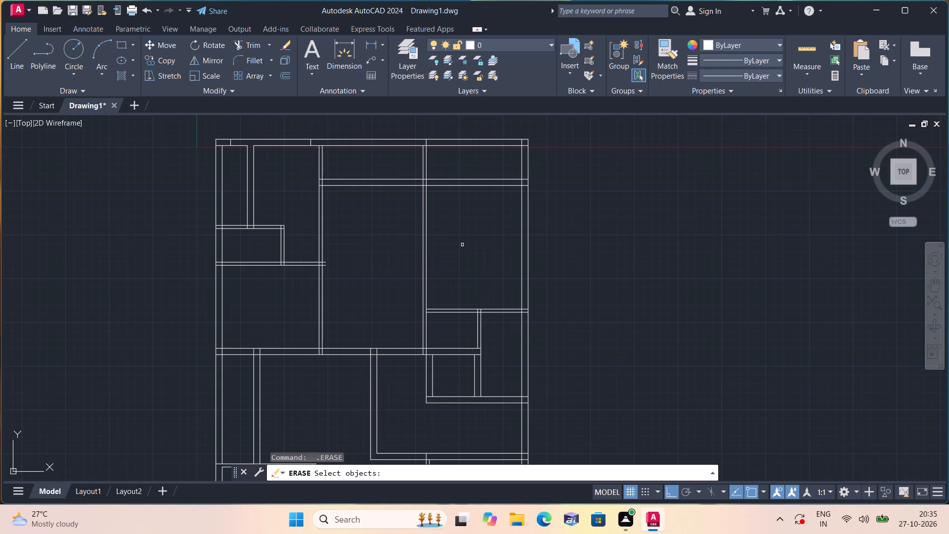
Offset the second interior wall's right line 11' to the right across the right-hand room.
key(Escape)
text(off)
key(space)
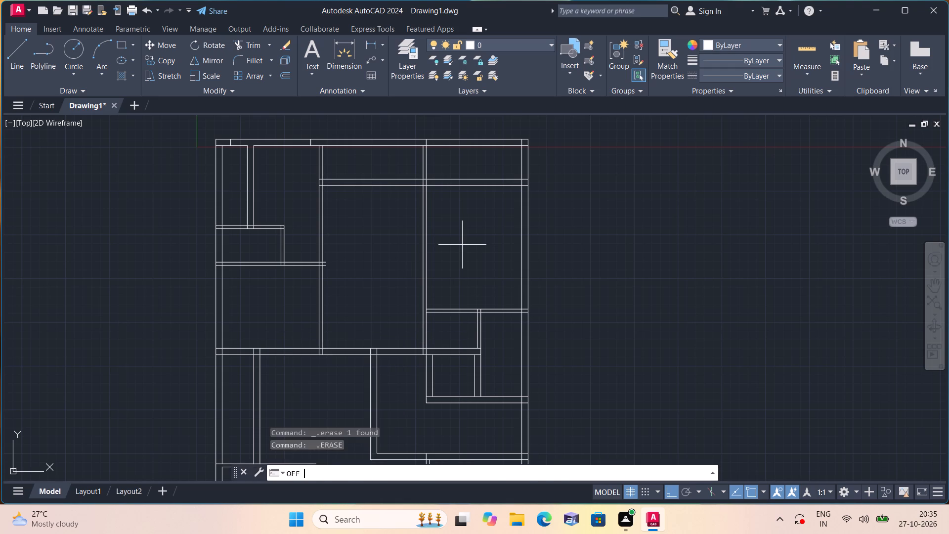
text(11')
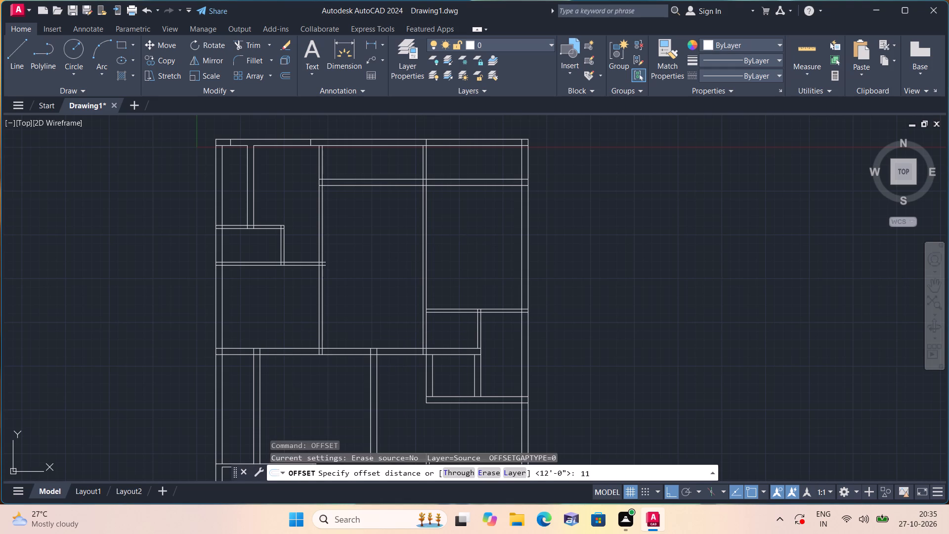
key(space)
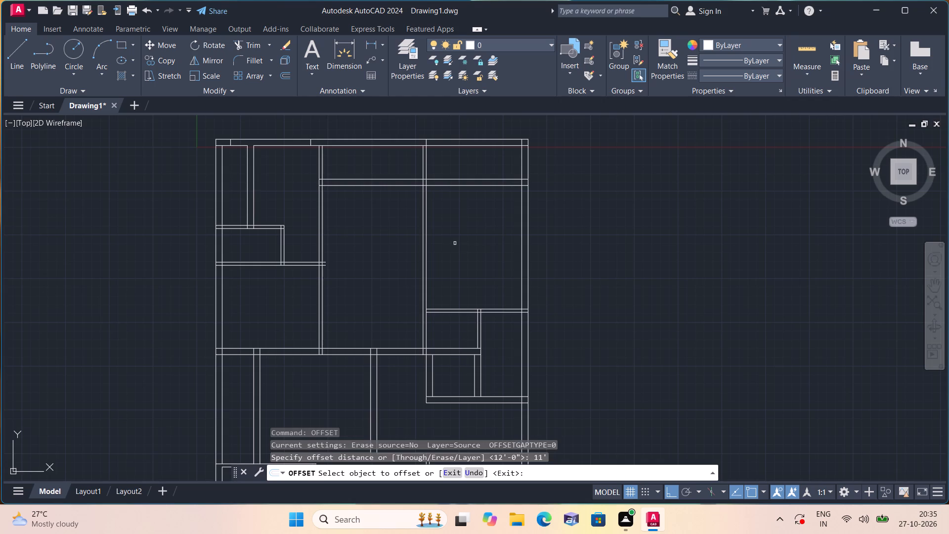
scroll(428, 249, up, 1)
click(424, 239)
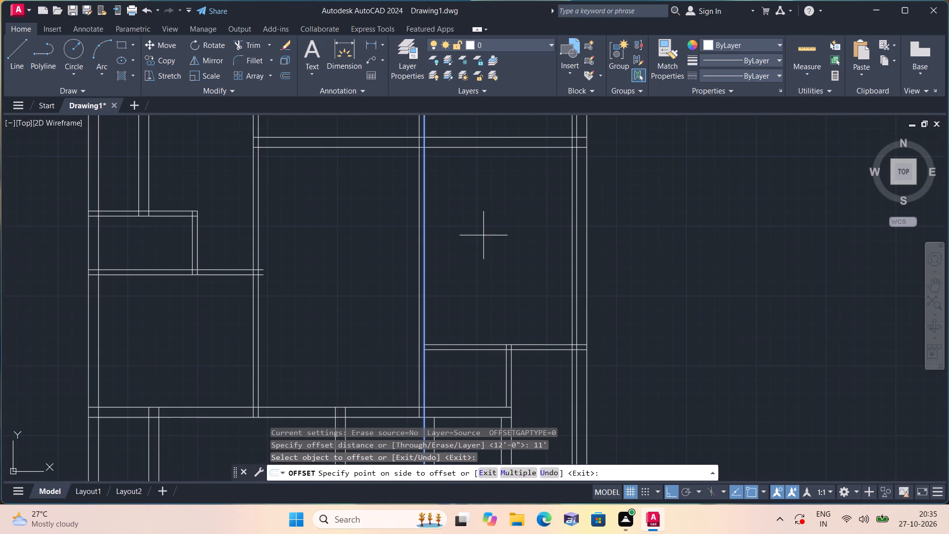
click(498, 233)
scroll(498, 233, down, 1)
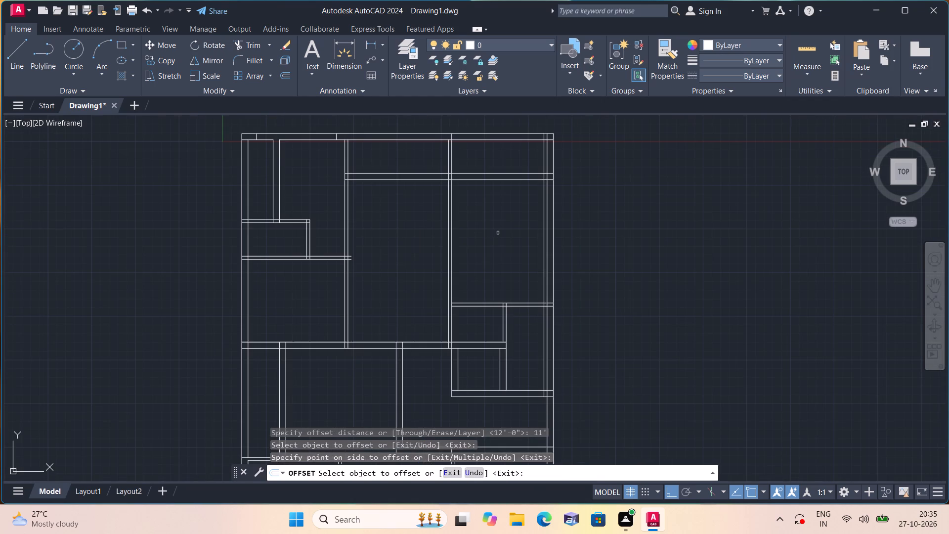
key(space)
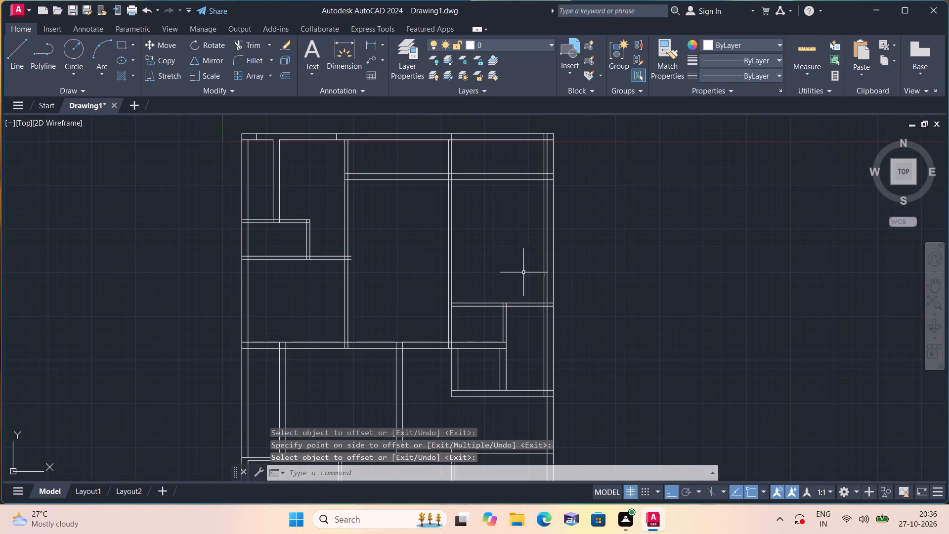
Delete the middle of the three vertical lines at the right outer wall.
scroll(553, 347, up, 1)
click(542, 340)
scroll(549, 330, down, 1)
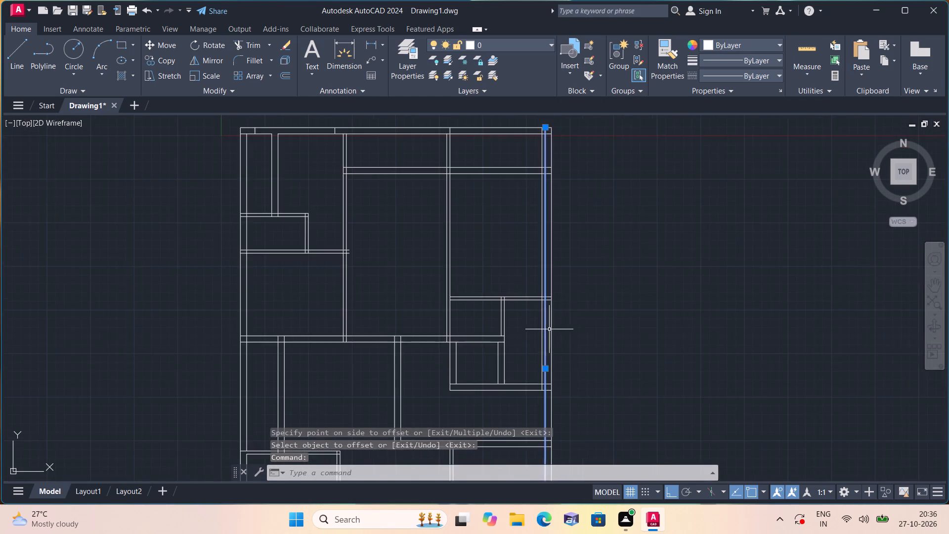
scroll(600, 311, down, 2)
scroll(600, 311, up, 1)
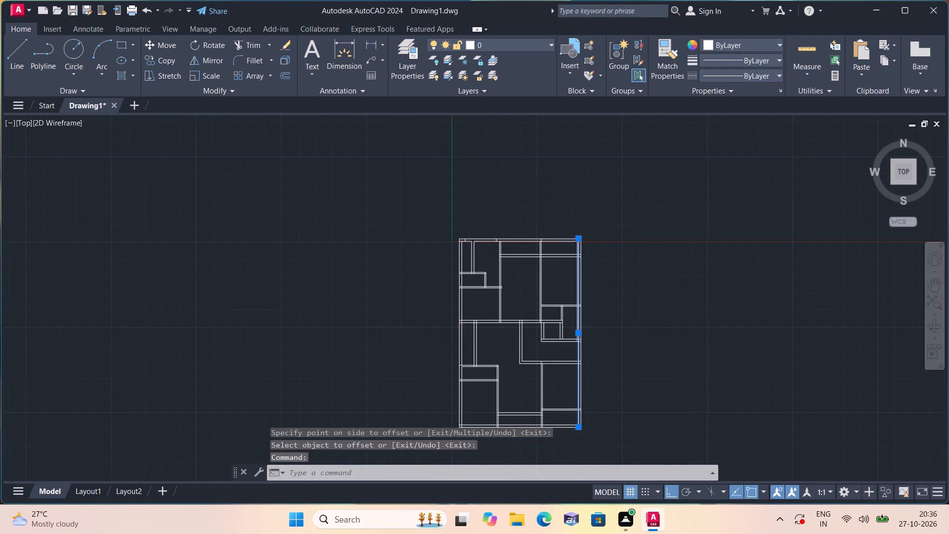
key(Delete)
scroll(600, 311, down, 1)
Offset the right outer wall's new inner line 9" to the right for the wall thickness.
key(o)
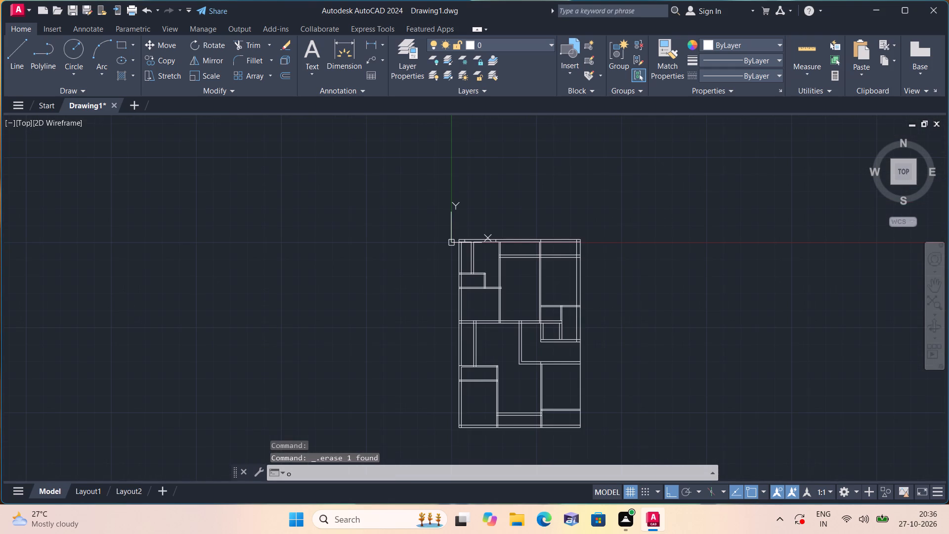
text(ff)
key(space)
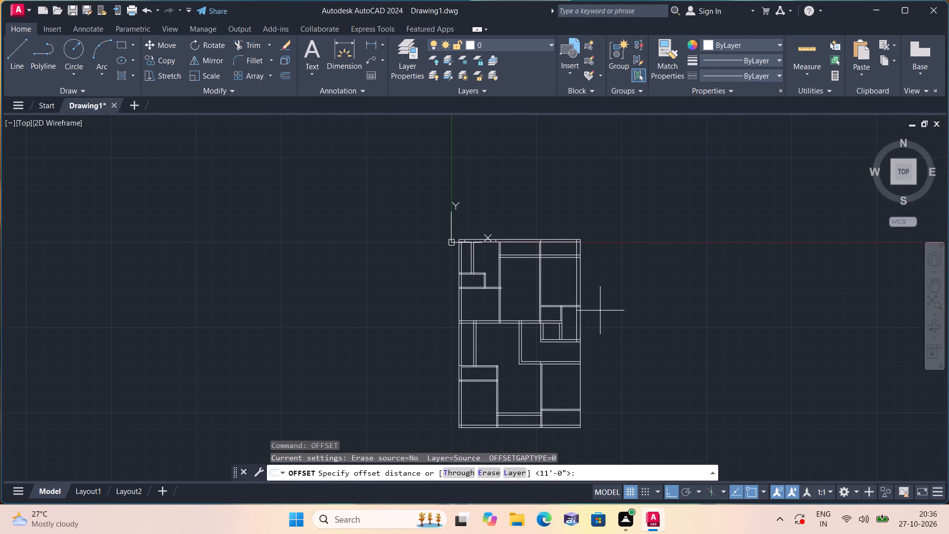
key(9)
key(shift+quotedbl)
key(space)
scroll(587, 318, up, 2)
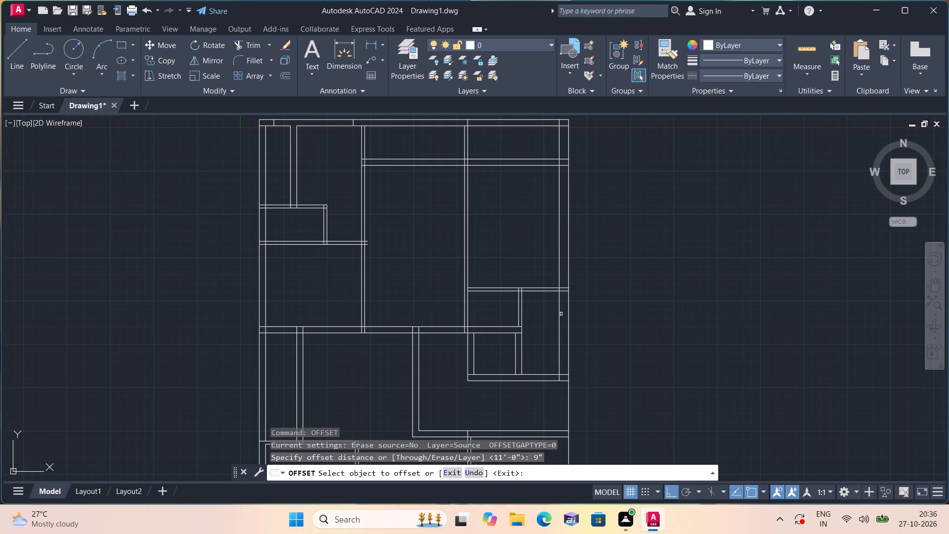
click(560, 312)
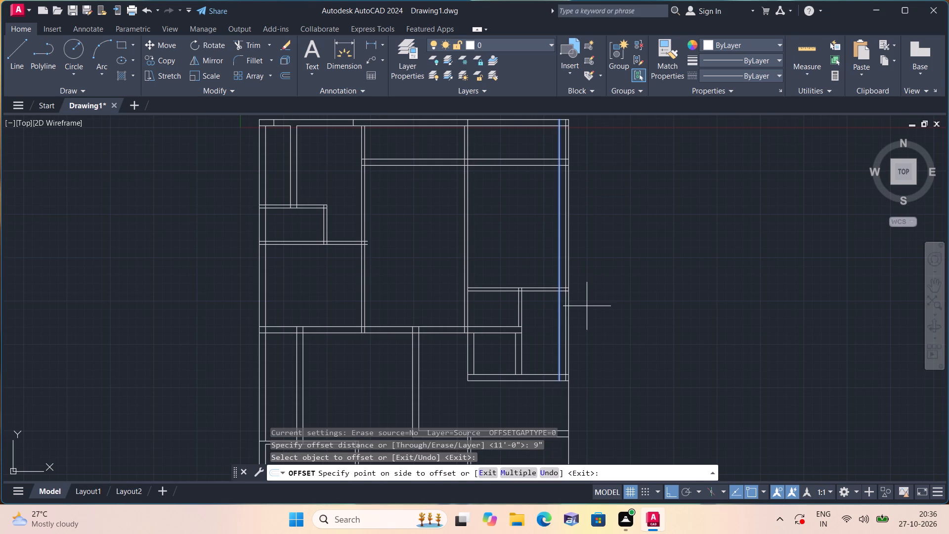
click(587, 306)
key(space)
Delete the old outermost vertical line of the right outer wall.
scroll(577, 305, up, 1)
click(563, 299)
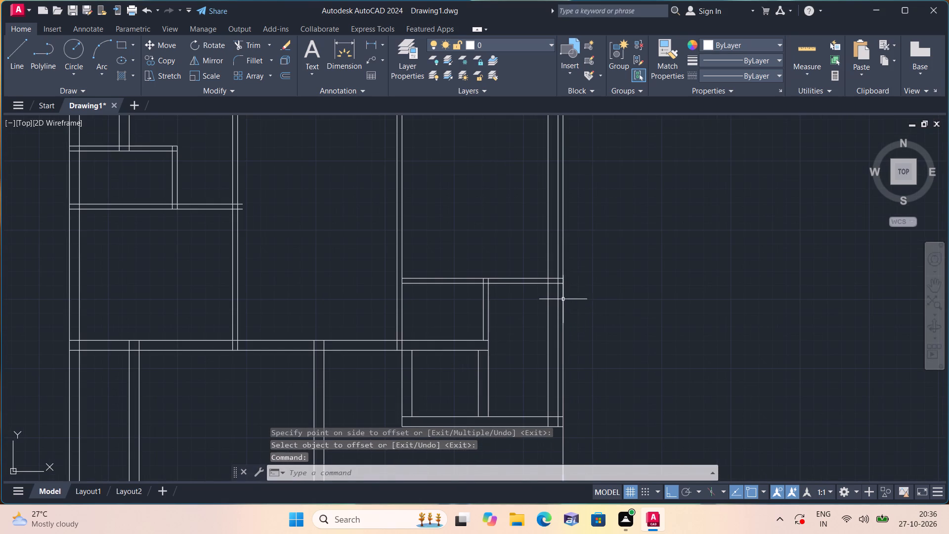
key(Delete)
Extend both vertical lines of the new right outer wall down to the bottom outer wall's outer line.
scroll(622, 290, down, 1)
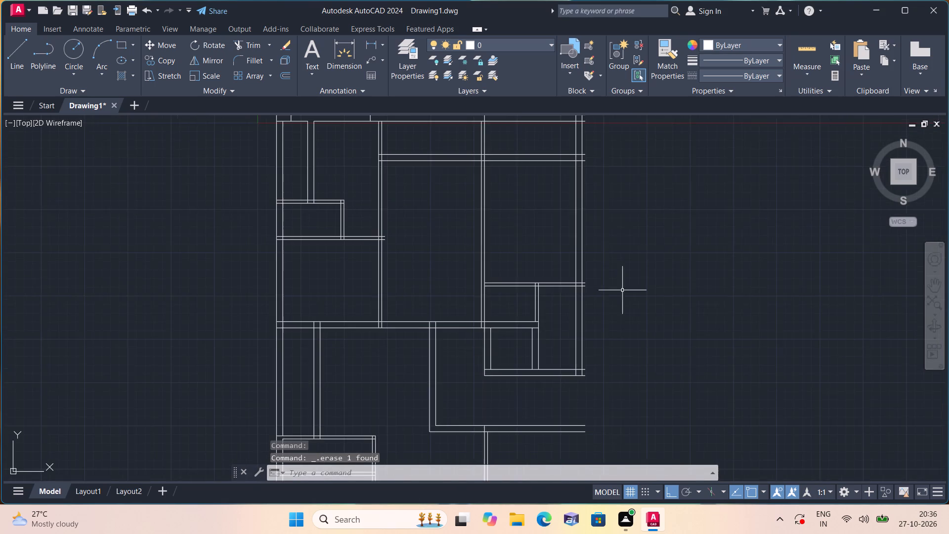
middle_drag(621, 293, 602, 244)
scroll(604, 258, down, 2)
text(exte)
key(space)
scroll(606, 244, up, 1)
scroll(581, 282, up, 2)
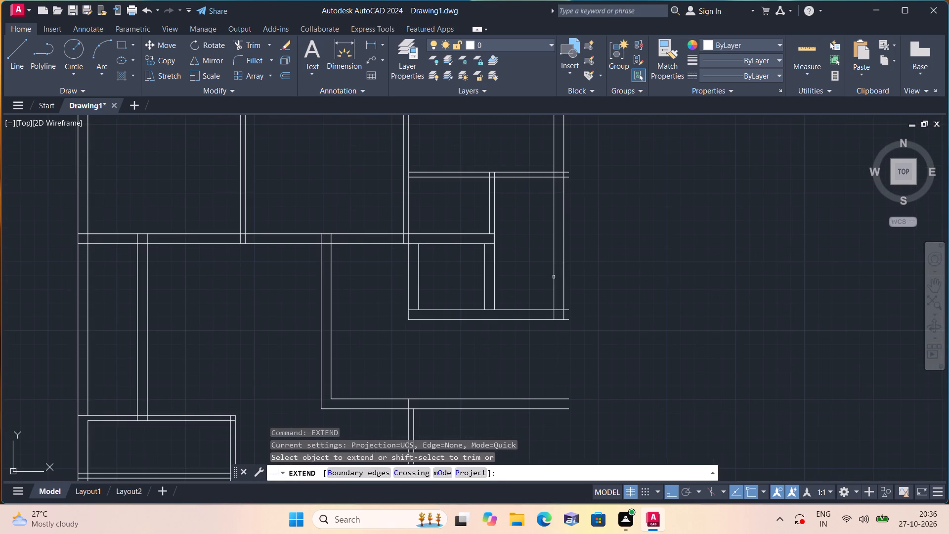
drag(552, 274, 624, 290)
drag(537, 277, 635, 281)
scroll(636, 281, down, 1)
middle_drag(636, 281, 609, 244)
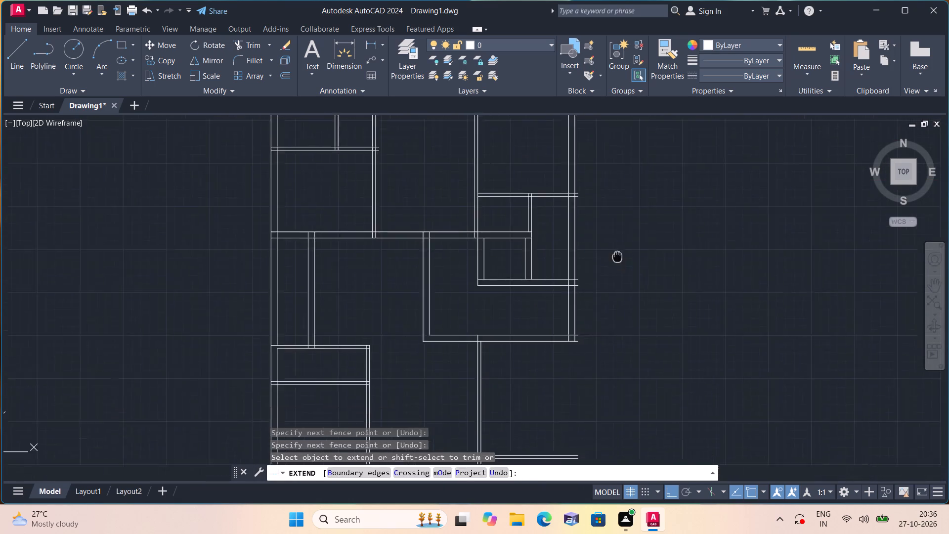
middle_drag(609, 244, 603, 226)
drag(521, 281, 634, 284)
scroll(635, 284, down, 2)
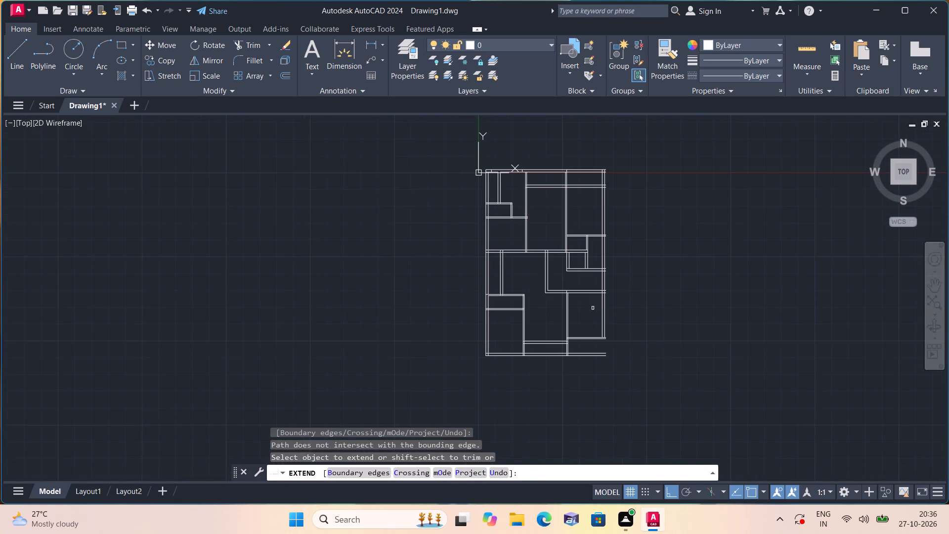
drag(593, 309, 708, 311)
scroll(586, 321, up, 2)
drag(587, 319, 756, 323)
scroll(754, 322, down, 1)
middle_drag(748, 319, 715, 293)
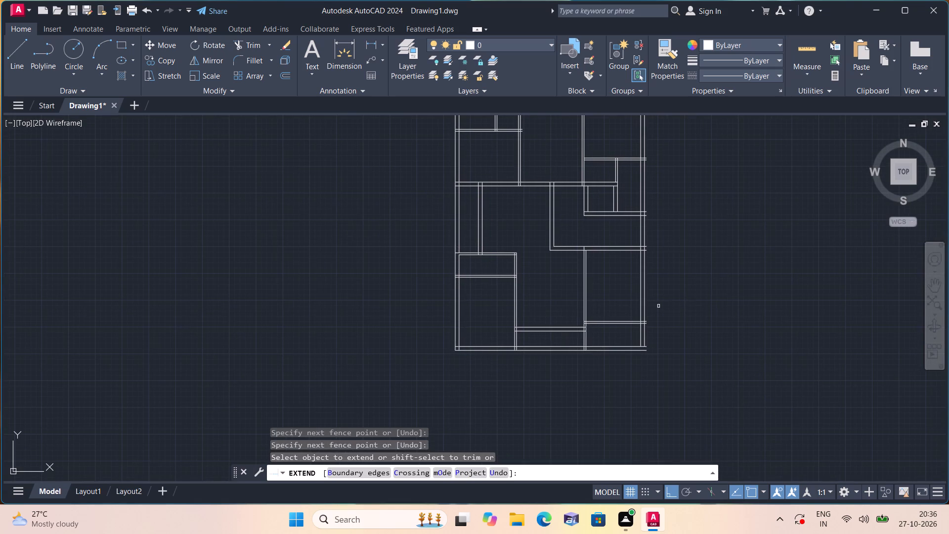
drag(629, 299, 751, 321)
scroll(736, 279, down, 1)
middle_drag(734, 279, 761, 442)
scroll(720, 366, up, 2)
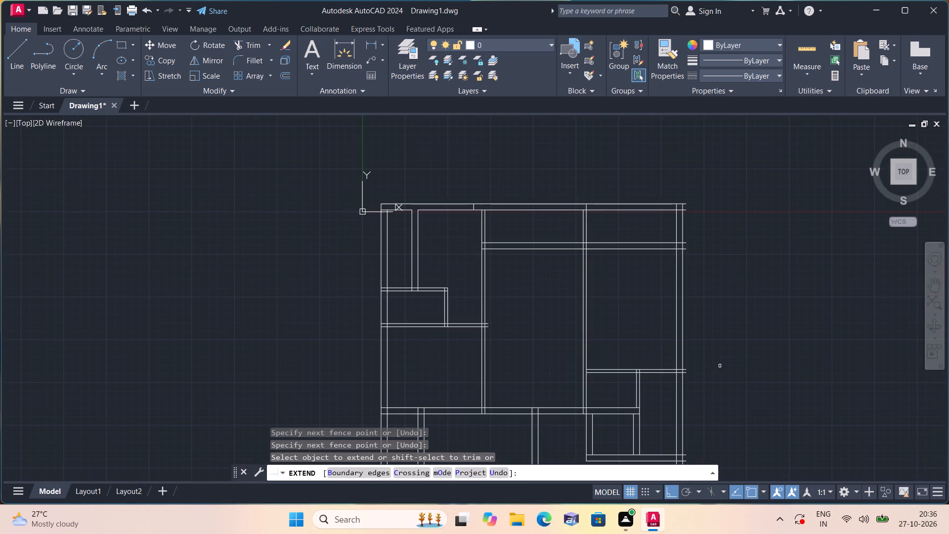
middle_drag(839, 401, 736, 311)
scroll(838, 401, down, 1)
scroll(687, 269, up, 1)
middle_drag(684, 283, 645, 213)
key(Escape)
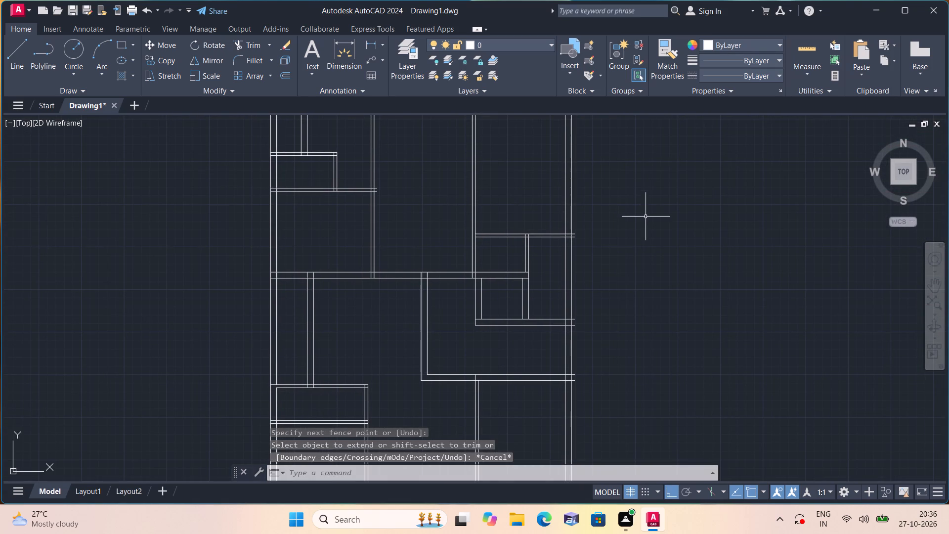
Trim the overhanging ends of the lower-right partition and the bottom outer wall outside the right outer wall.
text(tr)
text(im)
key(space)
middle_drag(609, 308, 558, 117)
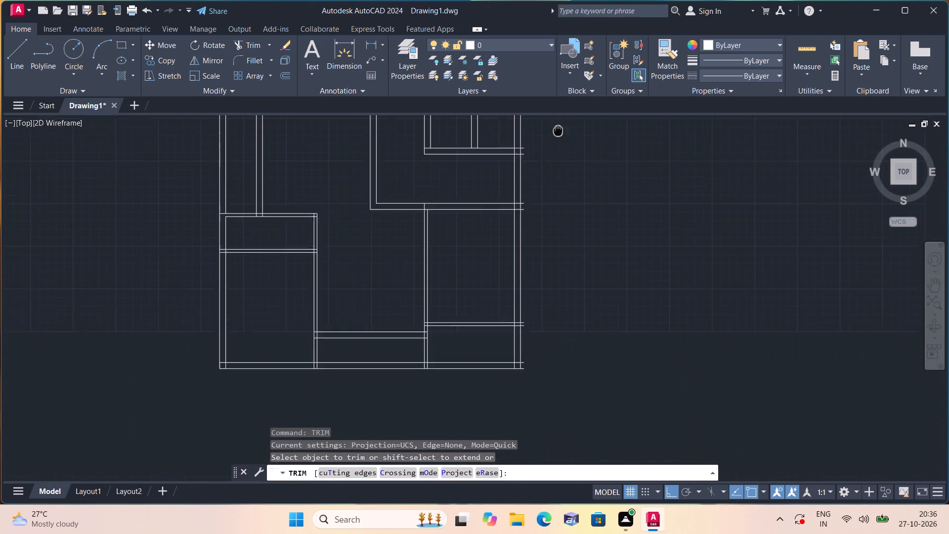
middle_drag(558, 117, 557, 111)
scroll(526, 289, up, 2)
middle_drag(522, 315, 535, 274)
scroll(531, 260, up, 2)
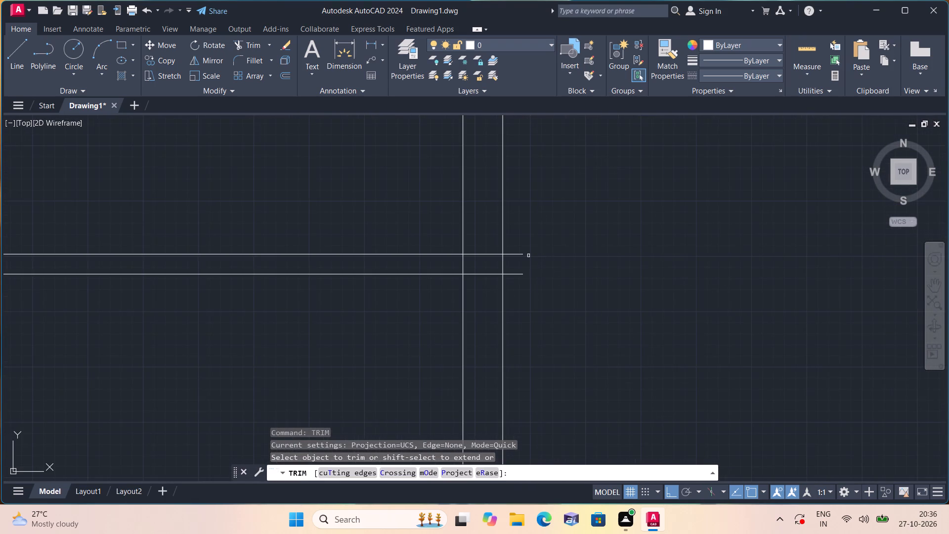
drag(516, 240, 526, 314)
middle_drag(535, 341, 541, 236)
scroll(535, 341, down, 1)
drag(528, 329, 528, 332)
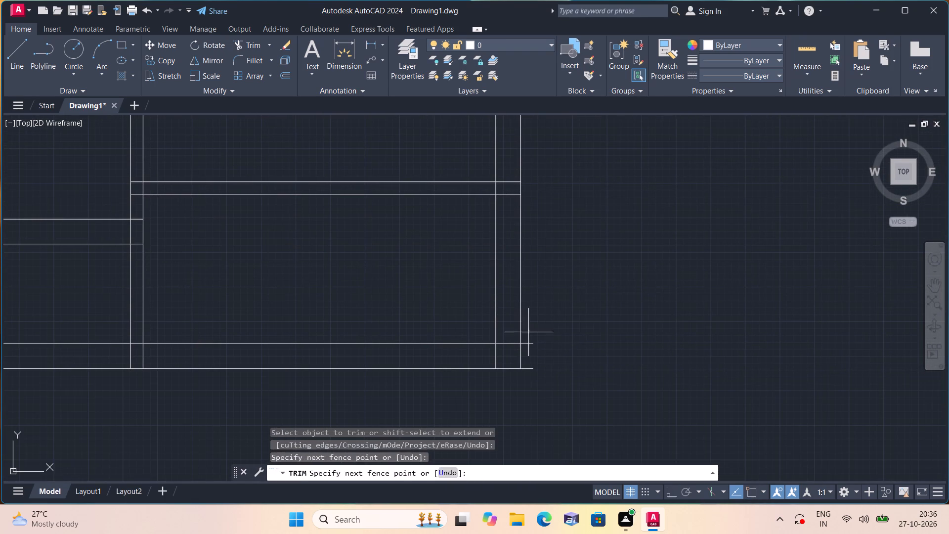
drag(528, 332, 538, 397)
scroll(565, 271, down, 3)
Trim the overhanging ends of the two 9" horizontal walls in the middle of the plan outside the right outer wall.
middle_drag(568, 258, 615, 457)
scroll(610, 282, up, 3)
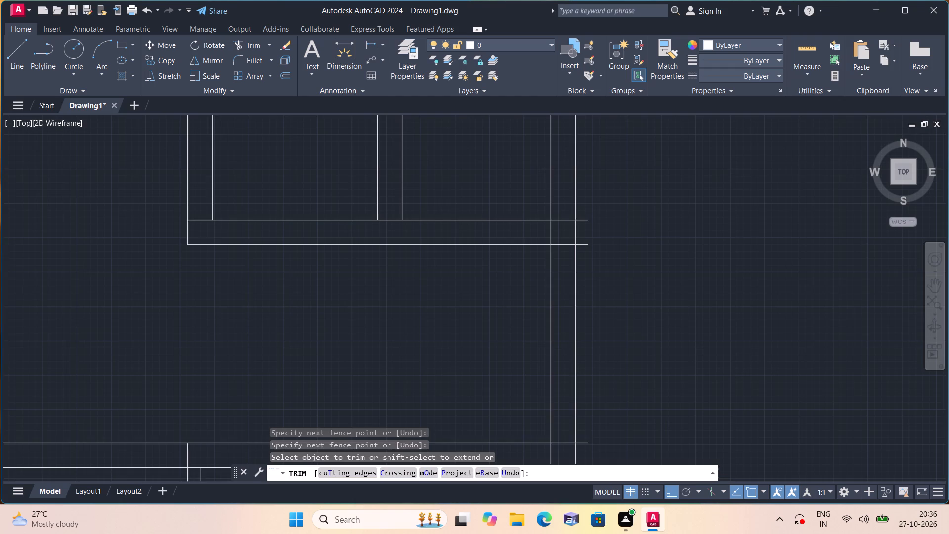
middle_drag(621, 366, 537, 229)
scroll(510, 300, up, 2)
drag(491, 298, 484, 396)
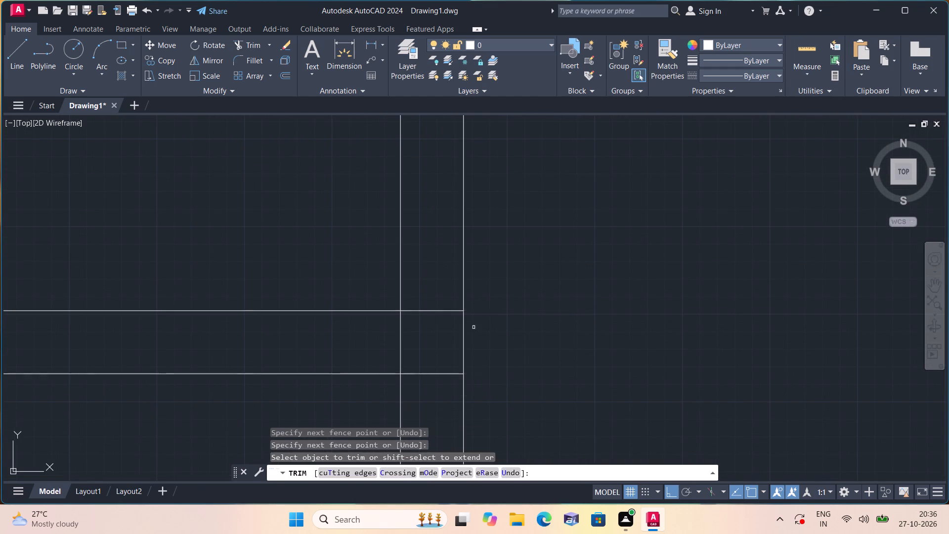
scroll(492, 264, down, 2)
middle_drag(495, 220, 544, 387)
scroll(541, 237, up, 2)
drag(523, 205, 519, 320)
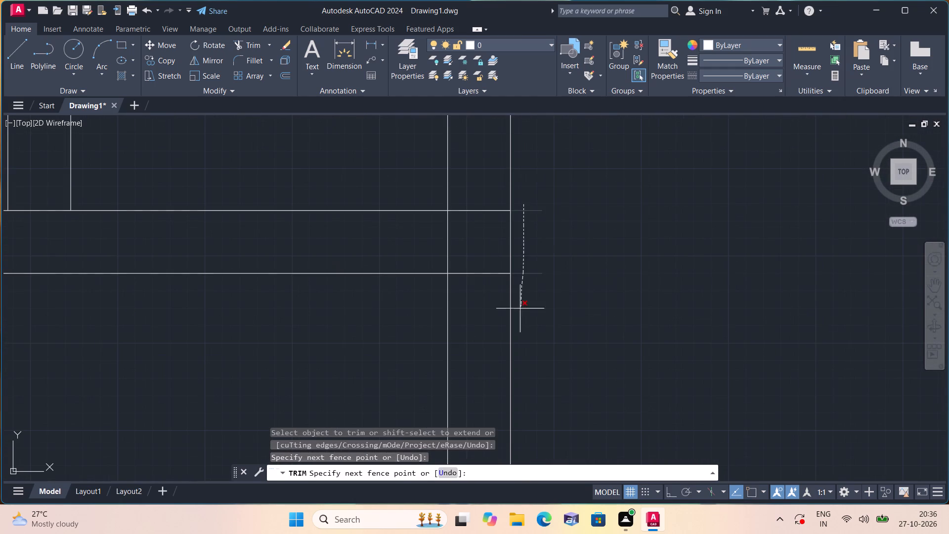
drag(519, 320, 518, 325)
scroll(541, 271, down, 2)
Trim the overhanging ends of the right room's lower partition, the upper horizontal wall and the top wall outside the right outer wall.
middle_drag(550, 242, 550, 406)
scroll(550, 244, down, 1)
scroll(547, 203, up, 2)
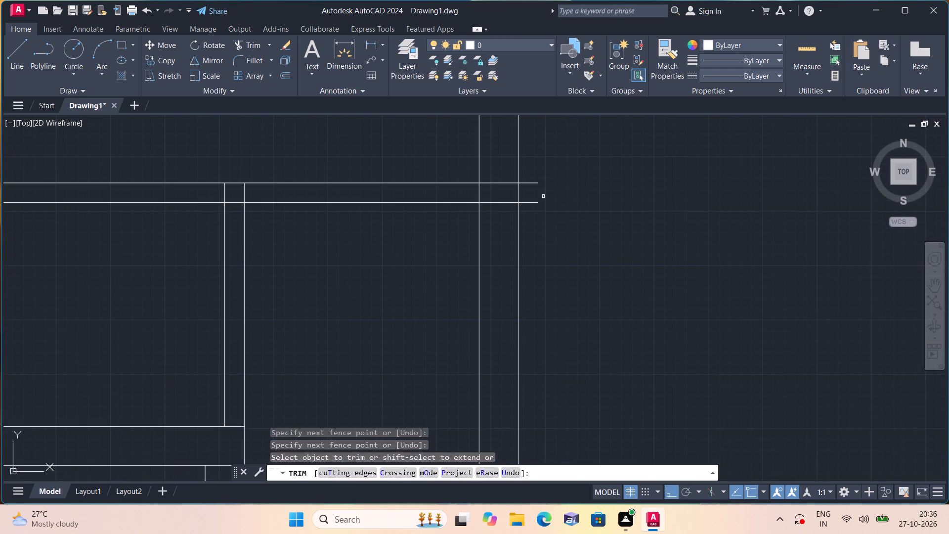
drag(531, 172, 528, 228)
scroll(549, 191, down, 1)
middle_drag(548, 198, 549, 379)
scroll(549, 379, down, 2)
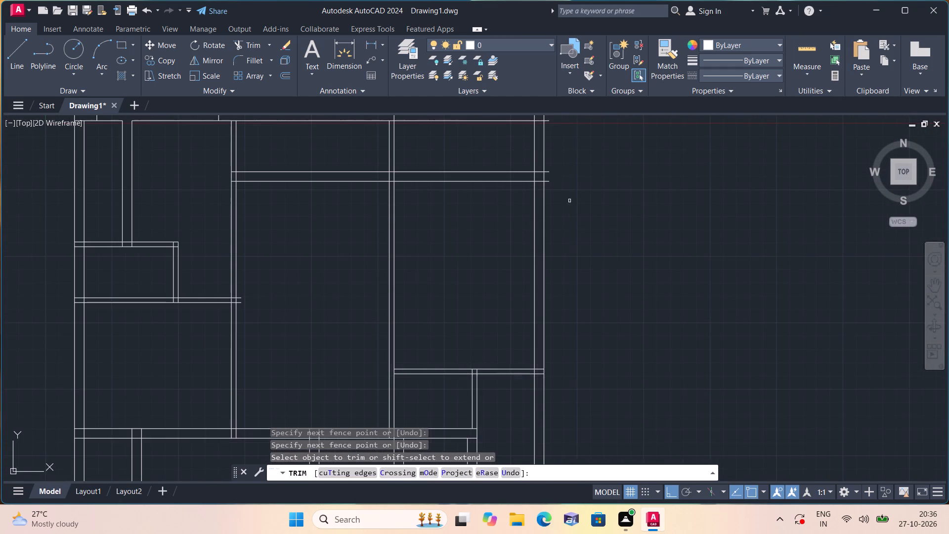
scroll(559, 178, up, 2)
drag(526, 155, 534, 199)
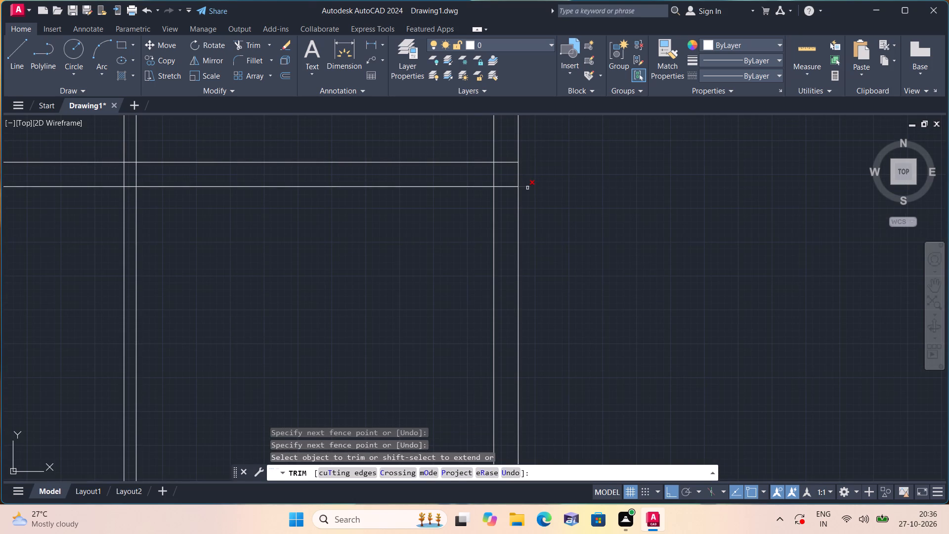
click(527, 188)
middle_drag(550, 175, 565, 366)
scroll(531, 186, up, 1)
drag(537, 188, 551, 249)
key(space)
scroll(555, 246, down, 4)
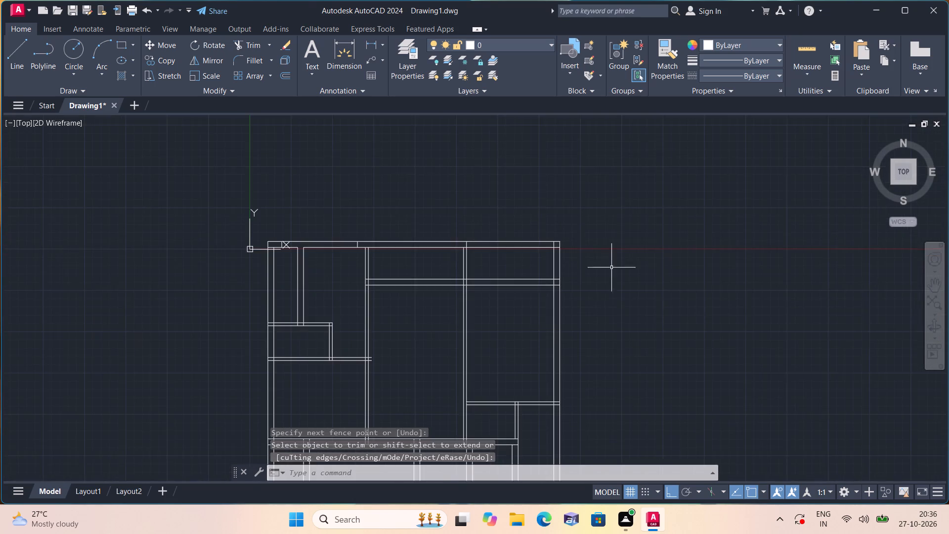
Trim away both lines of the small middle-right room's left wall between the middle horizontal wall and the 9" wall below.
middle_drag(642, 304, 592, 269)
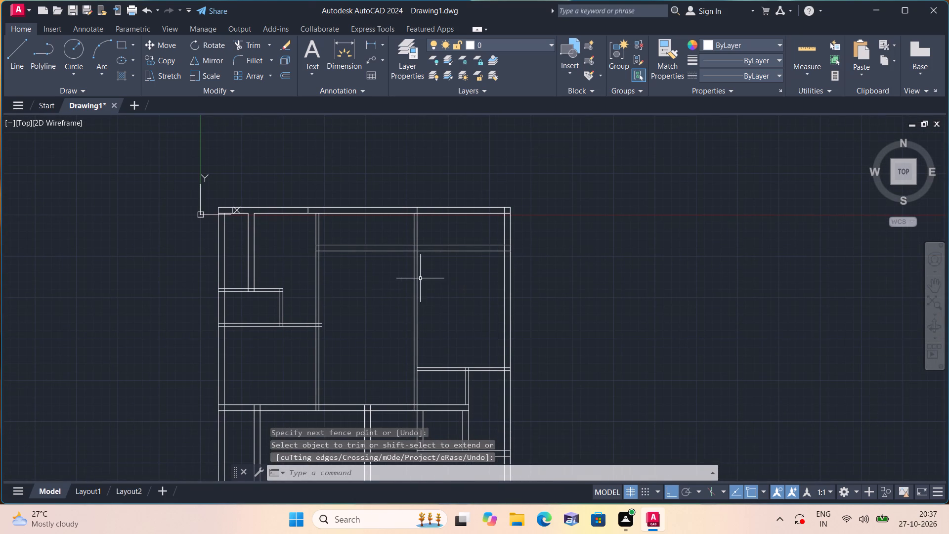
middle_drag(457, 292, 448, 233)
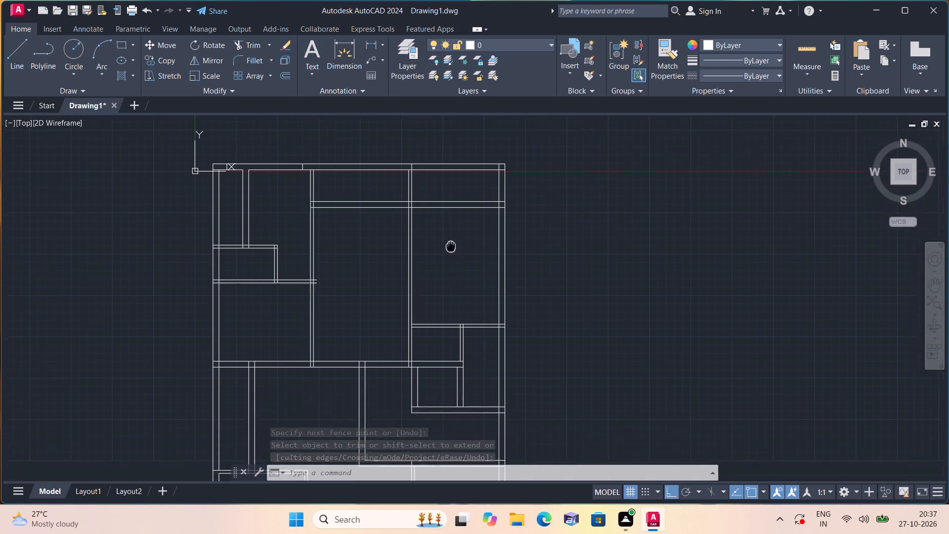
middle_drag(448, 233, 436, 149)
scroll(404, 292, up, 2)
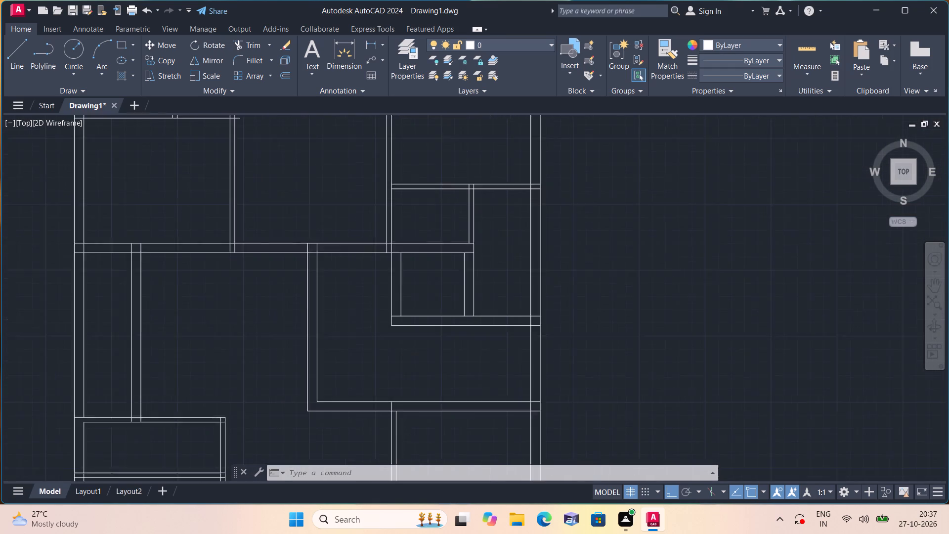
click(418, 282)
click(362, 268)
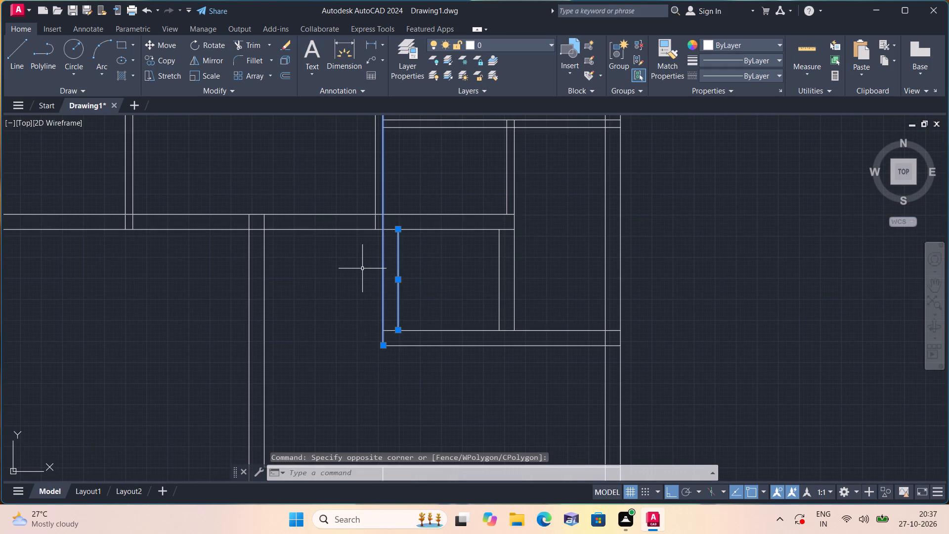
key(Escape)
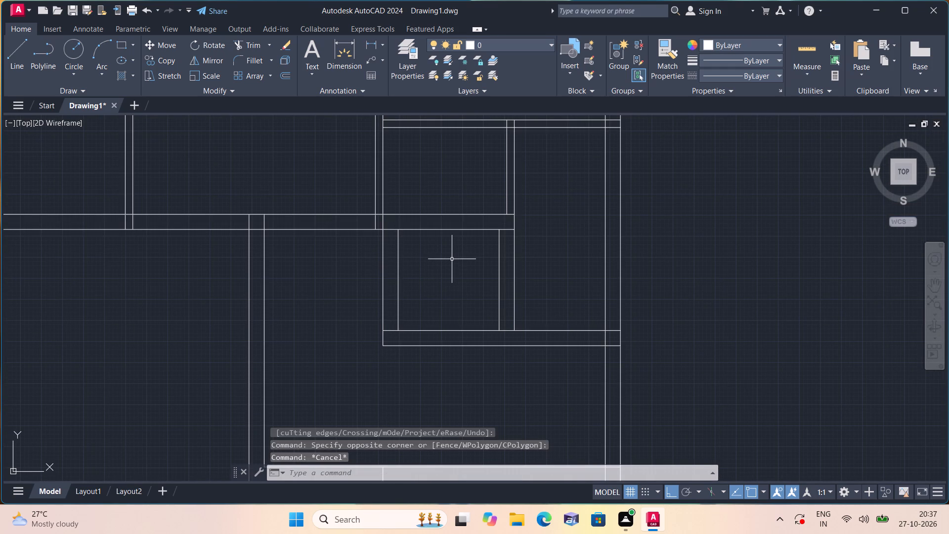
text(trim)
key(space)
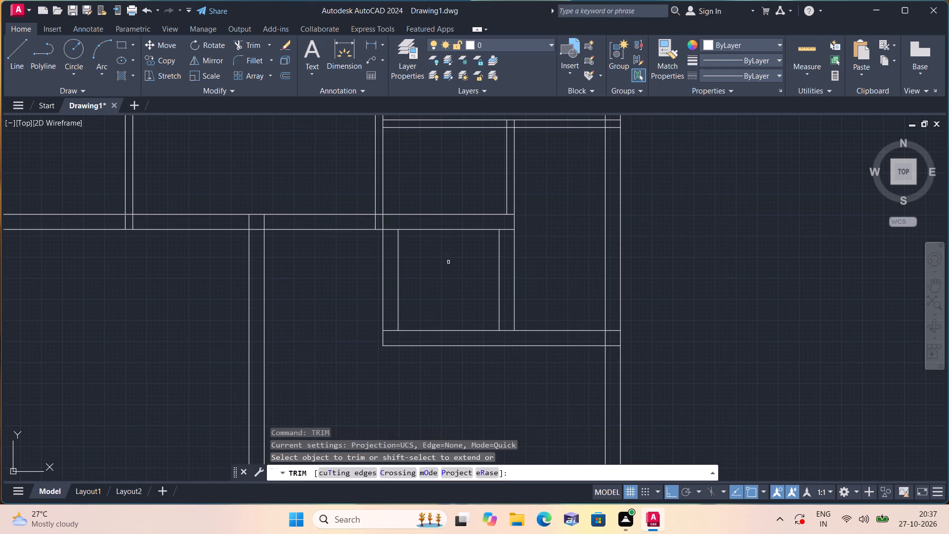
drag(452, 271, 360, 280)
key(space)
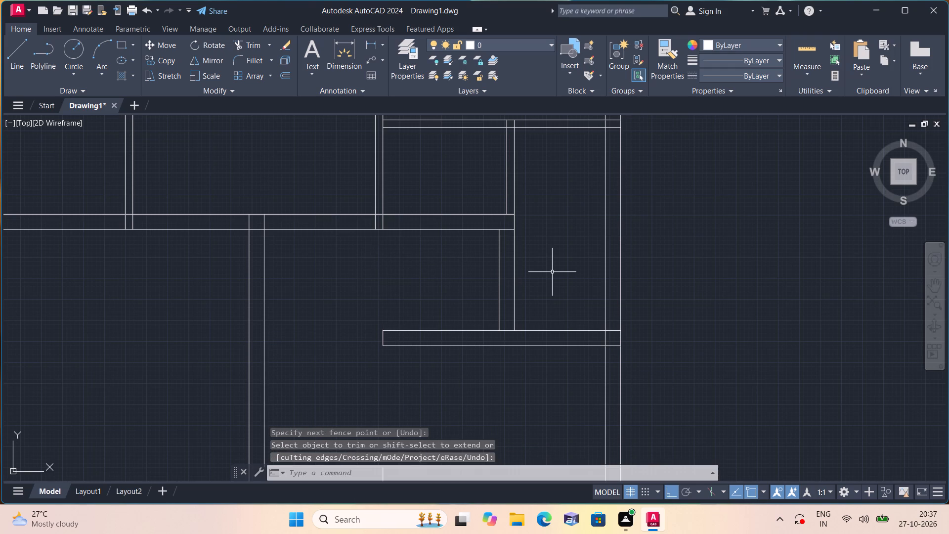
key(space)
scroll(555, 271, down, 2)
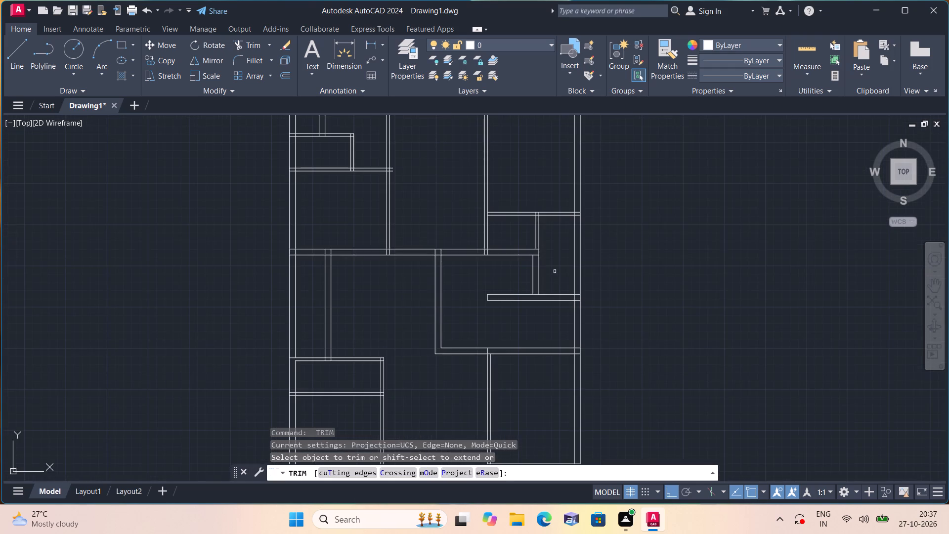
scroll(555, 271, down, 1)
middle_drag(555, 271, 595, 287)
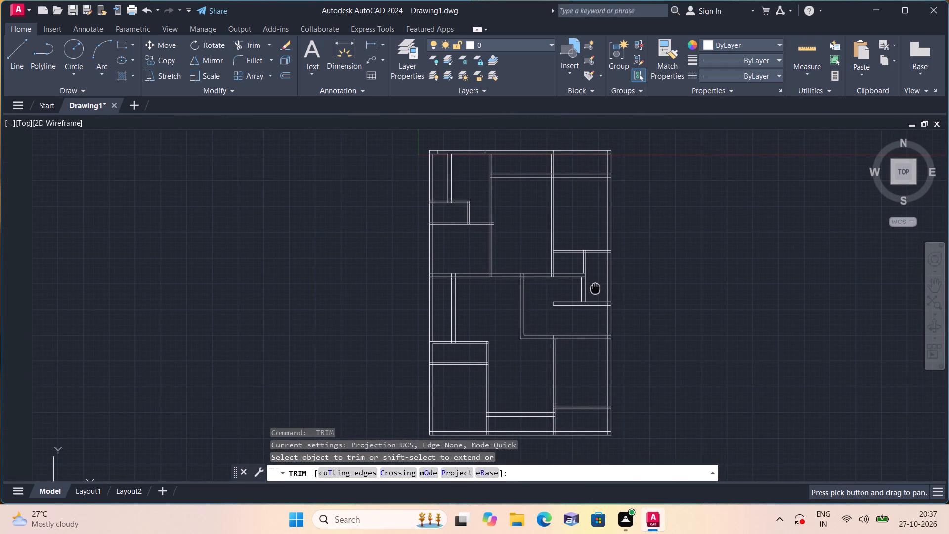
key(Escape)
Trim the overhanging ends of the upper-left room's horizontal partition beyond the vertical partition it meets.
scroll(595, 287, up, 2)
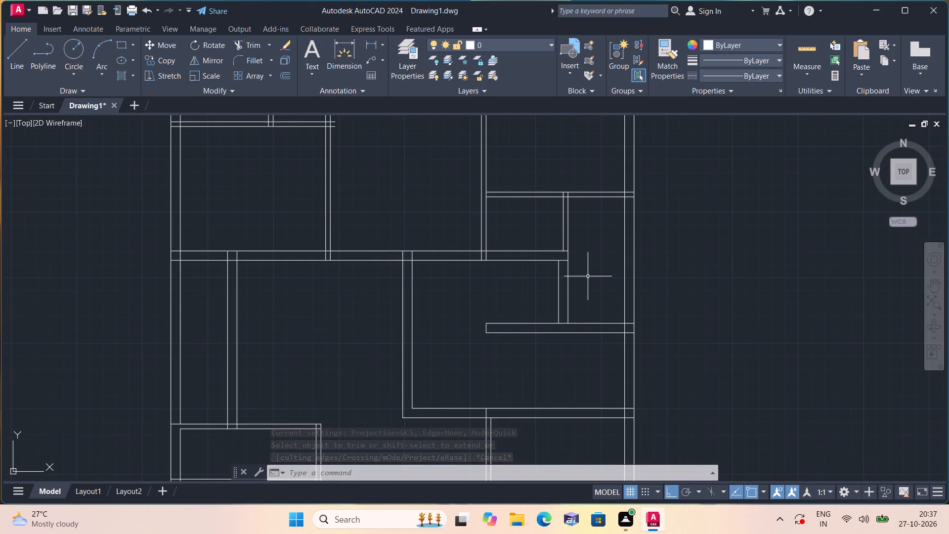
scroll(583, 275, down, 1)
scroll(410, 210, down, 1)
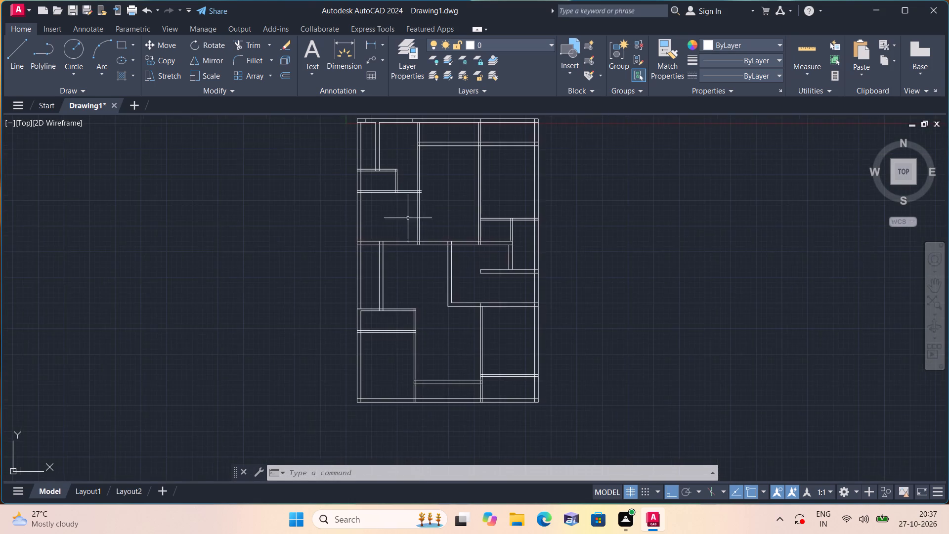
middle_drag(408, 222, 456, 280)
scroll(475, 242, up, 1)
key(space)
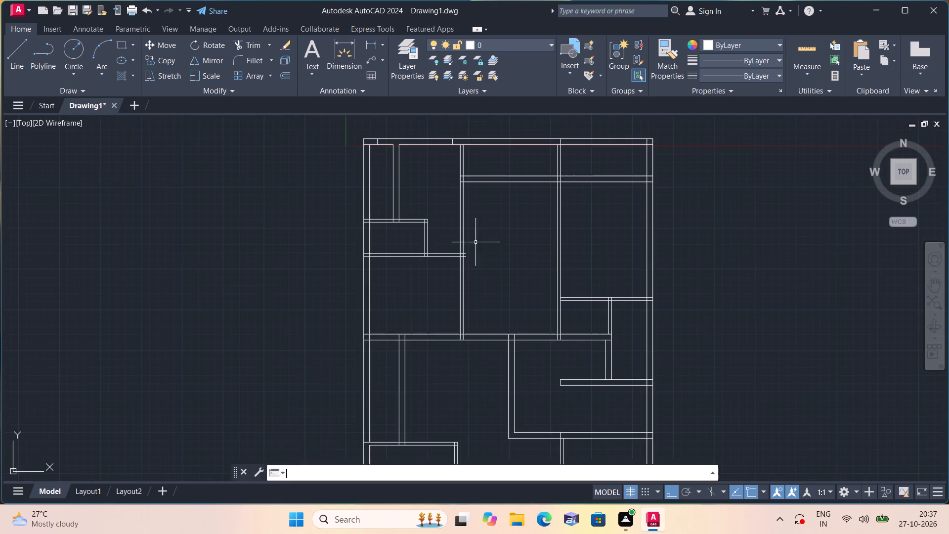
scroll(475, 251, up, 3)
drag(437, 250, 437, 281)
scroll(454, 213, down, 2)
middle_drag(454, 194, 473, 414)
middle_drag(520, 388, 469, 214)
scroll(460, 197, down, 1)
middle_drag(469, 214, 454, 187)
middle_drag(437, 360, 421, 187)
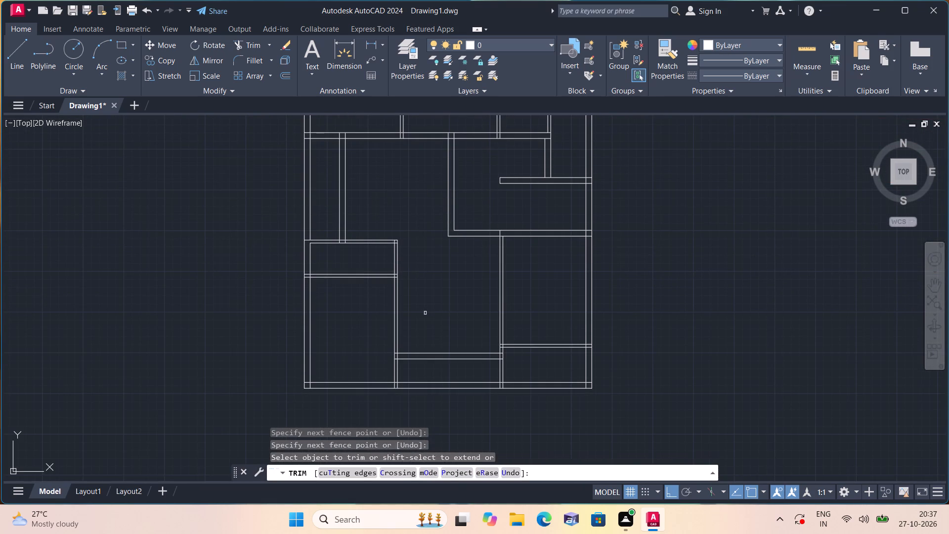
middle_drag(425, 313, 424, 388)
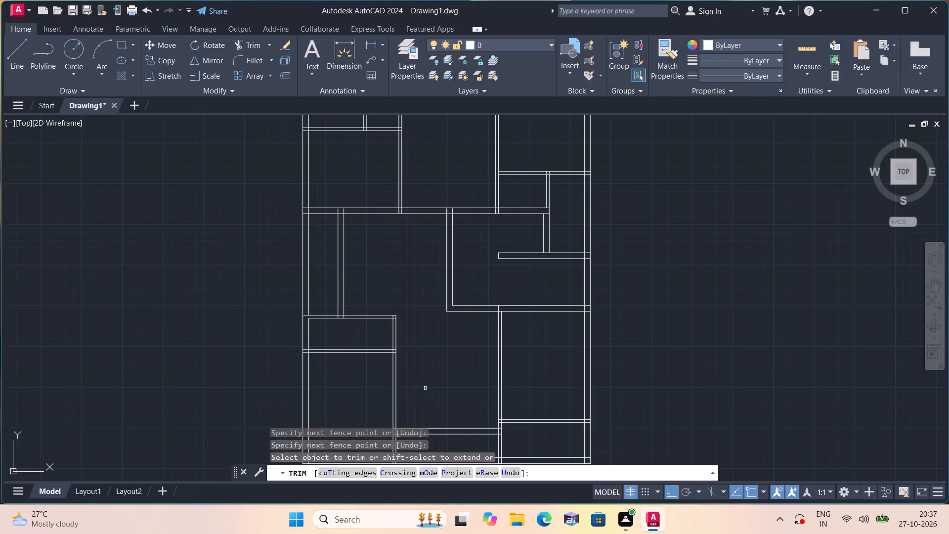
key(Escape)
Offset the inner line of the central L-shaped wall's vertical leg 5'10.5" to the right.
scroll(391, 254, up, 1)
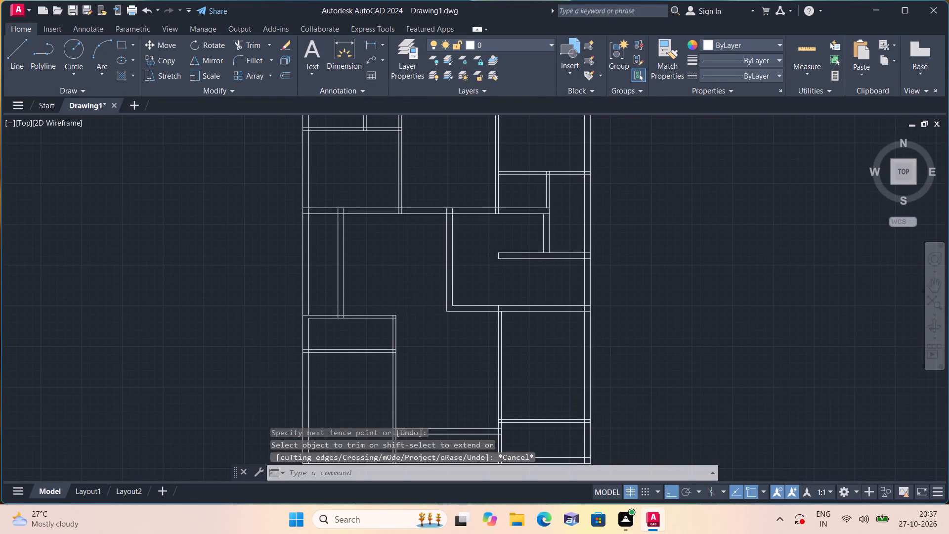
text(off)
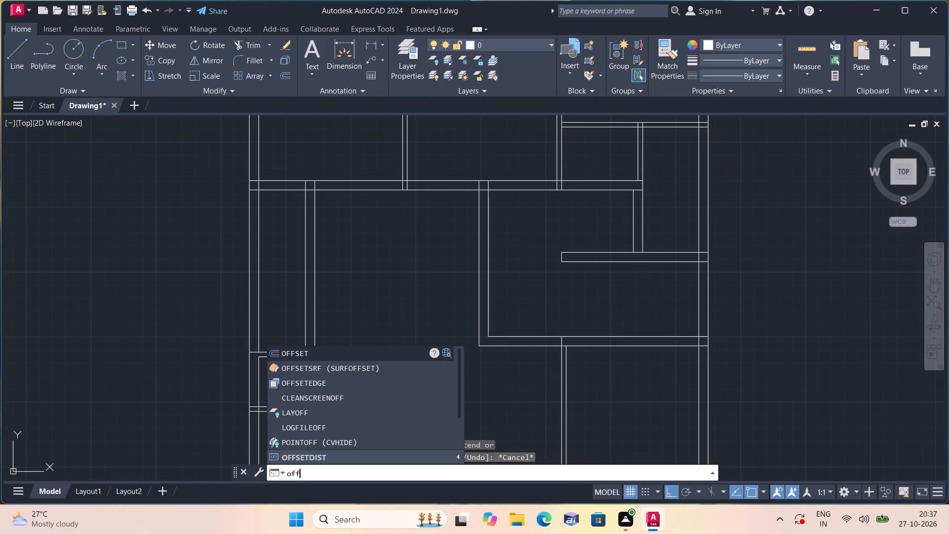
key(space)
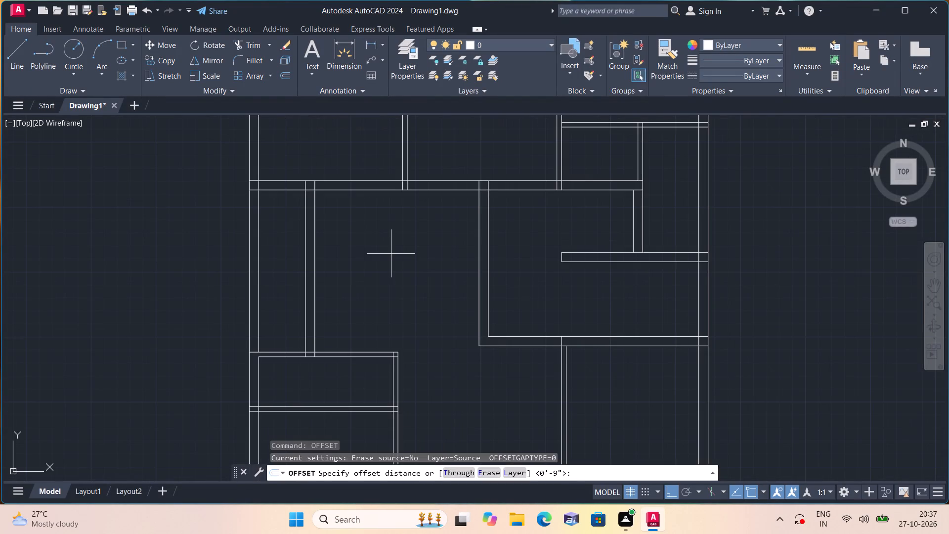
text(5')
text(10.5")
key(space)
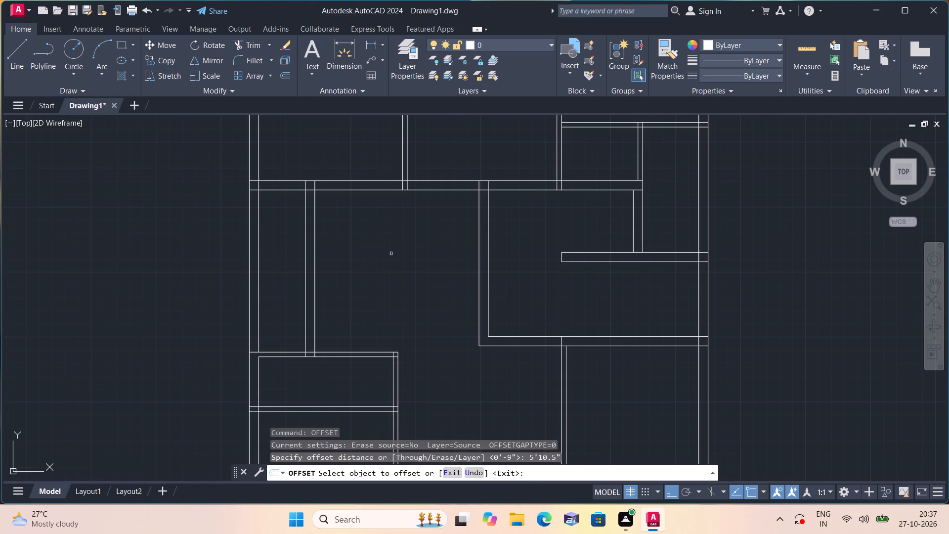
click(488, 241)
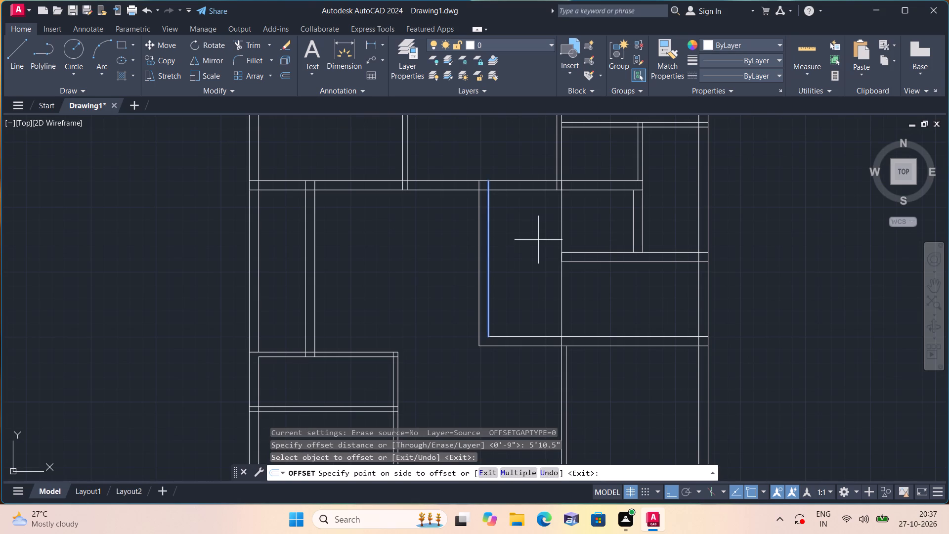
scroll(538, 240, down, 1)
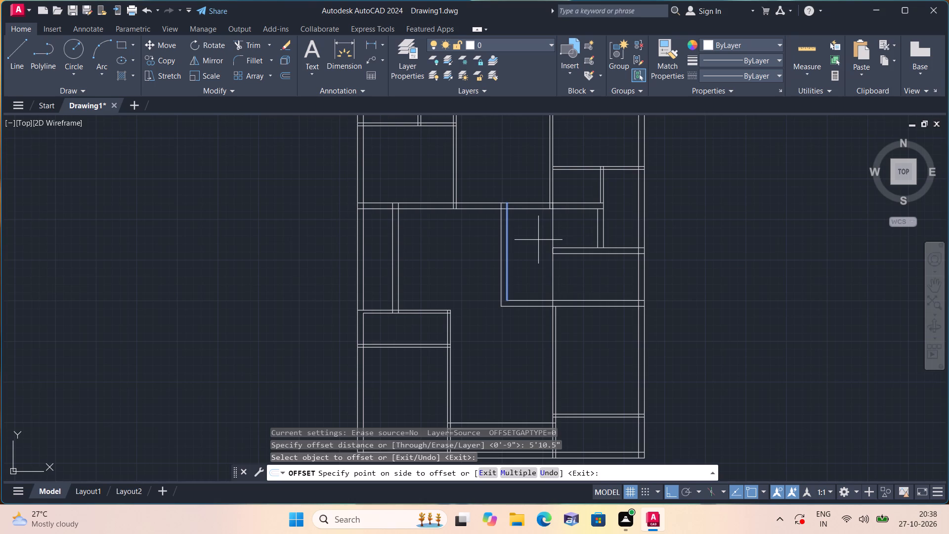
scroll(538, 240, up, 1)
click(538, 240)
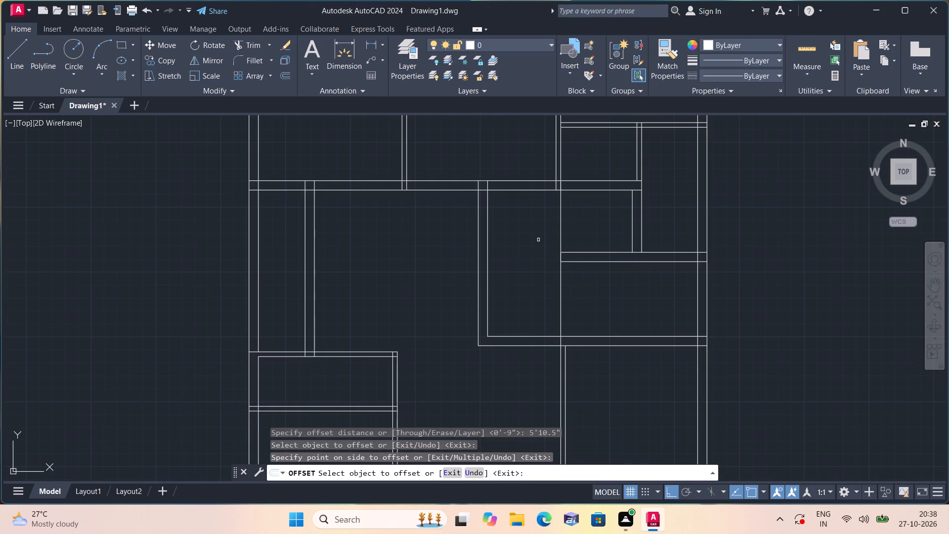
key(space)
Offset the new vertical line 9" to the right to form the small room's left wall.
key(space)
text(9")
key(space)
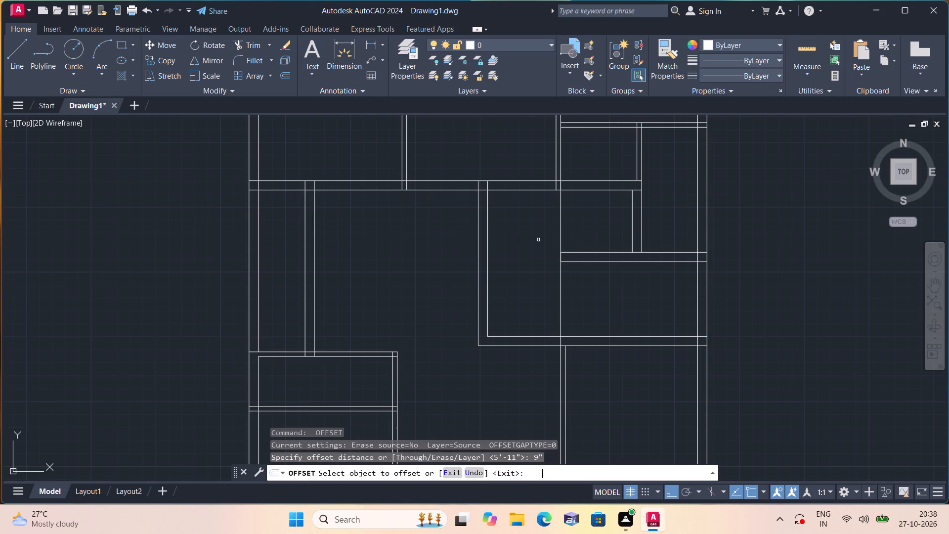
click(563, 216)
click(559, 210)
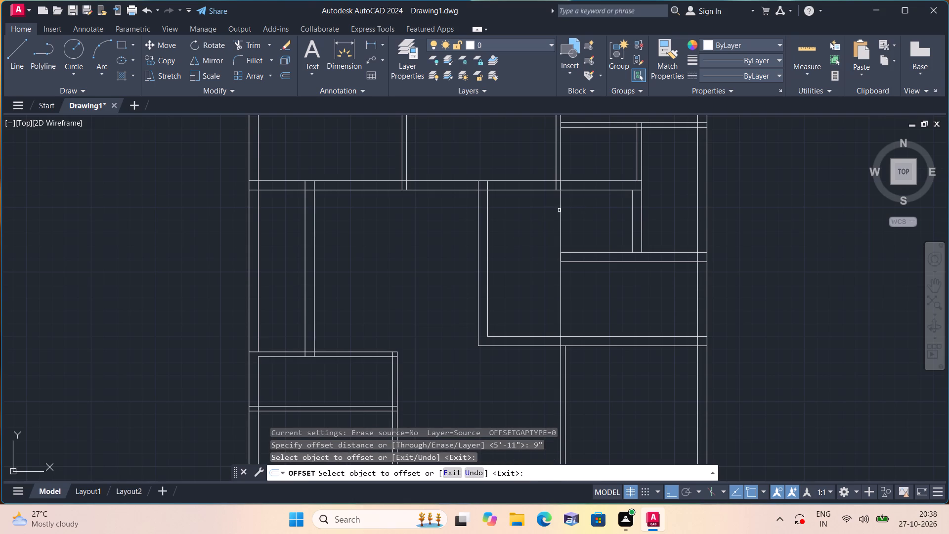
click(589, 211)
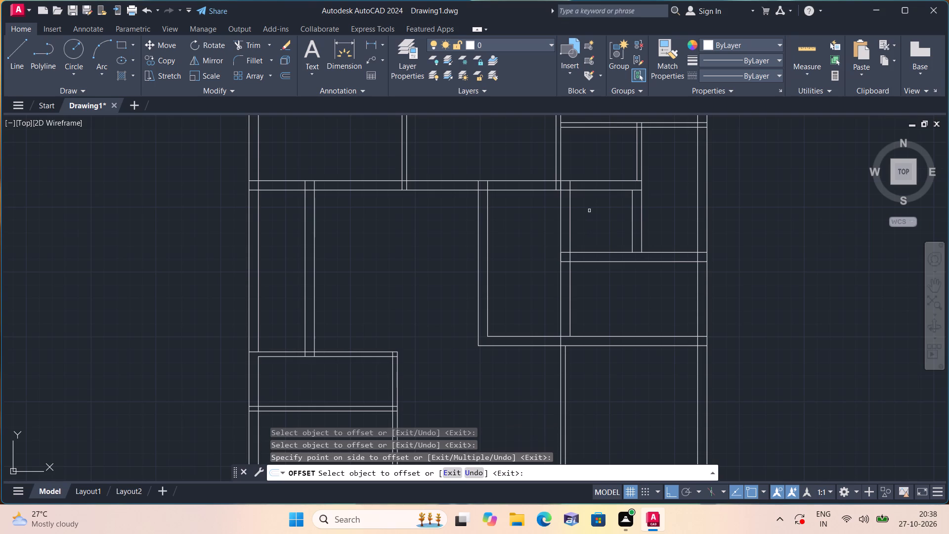
key(space)
Trim the two new wall lines where they run below the small middle-right room's lower wall.
text(tr)
text(im)
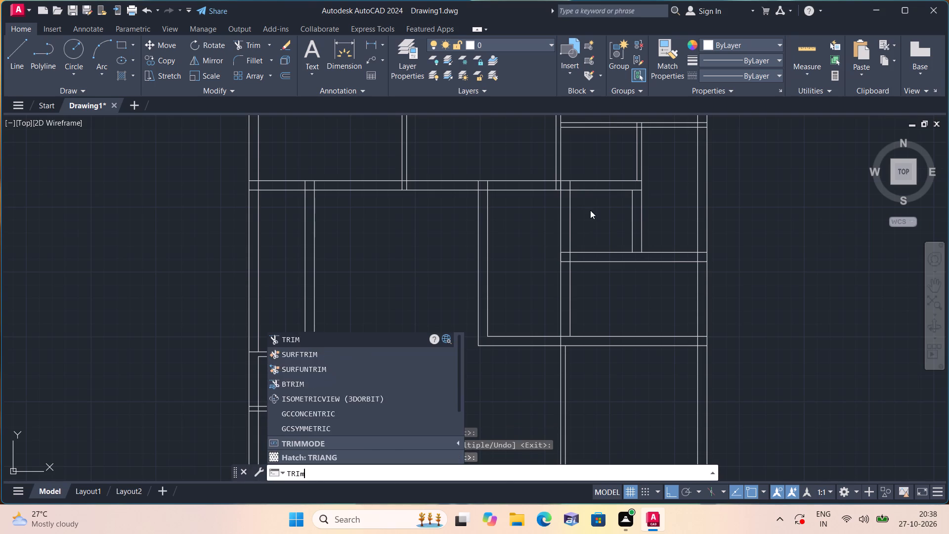
key(space)
drag(530, 287, 629, 286)
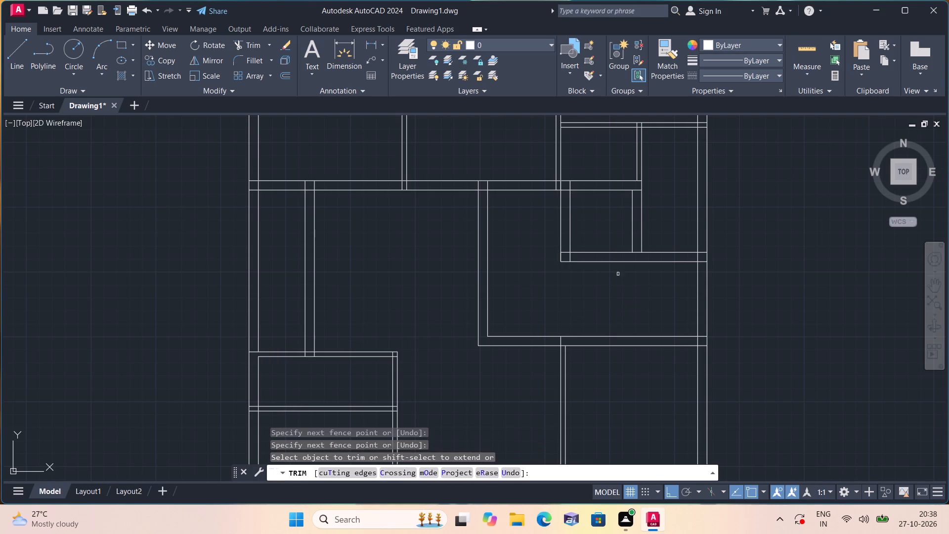
middle_drag(528, 221, 546, 307)
scroll(546, 307, down, 2)
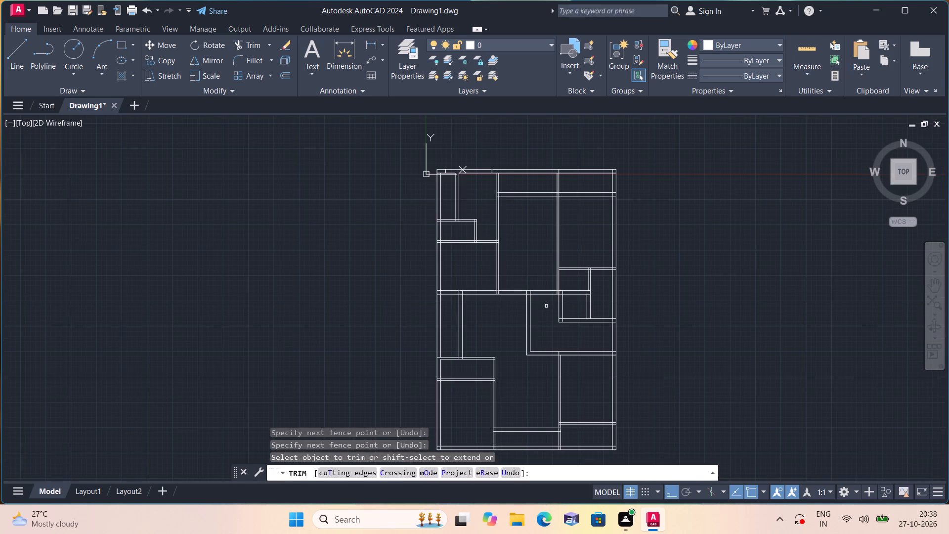
key(space)
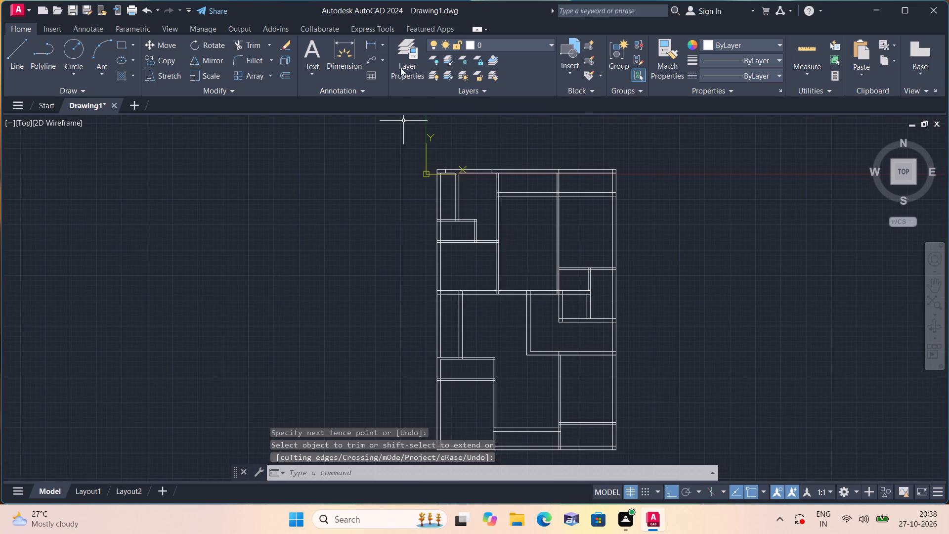
Add linear dimensions for the clear width and clear length of the narrow room in the plan's top-left corner.
scroll(376, 41, up, 1)
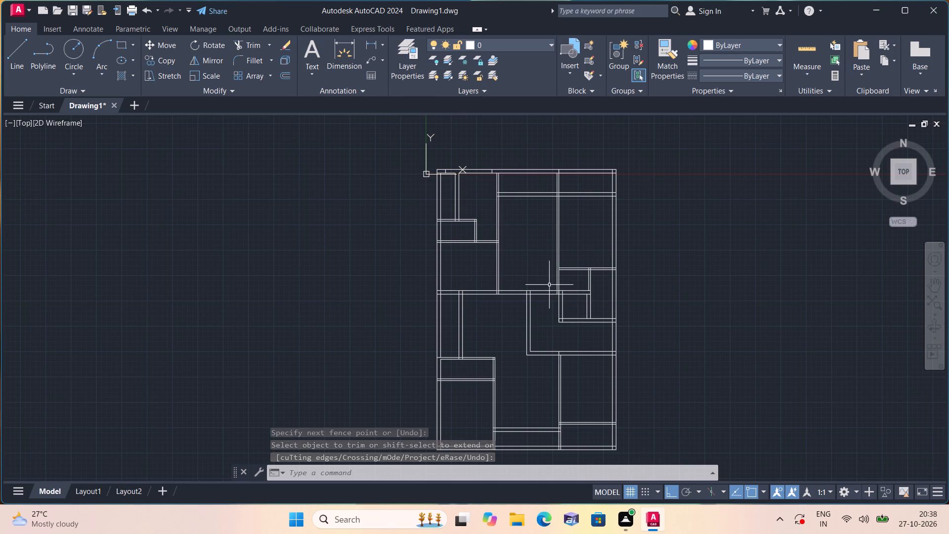
middle_drag(503, 270, 480, 301)
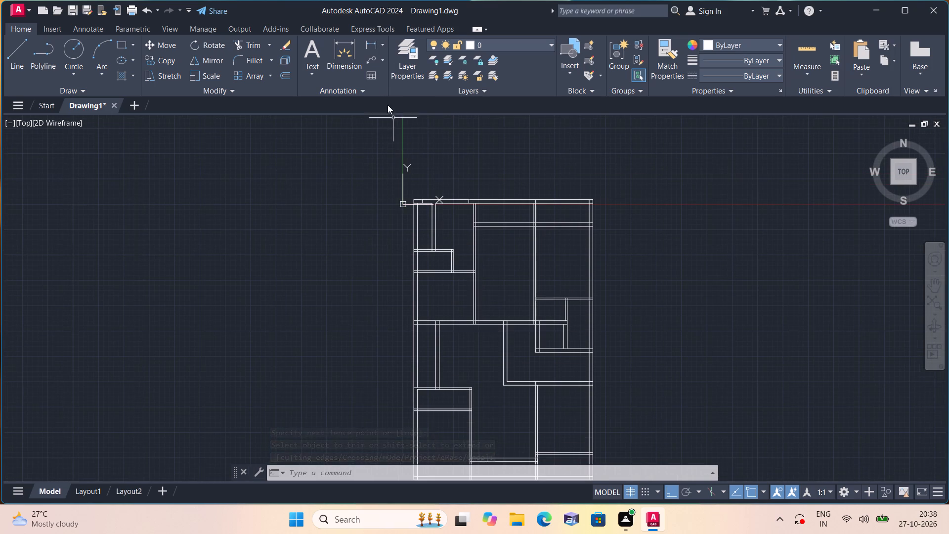
click(369, 41)
scroll(428, 223, up, 3)
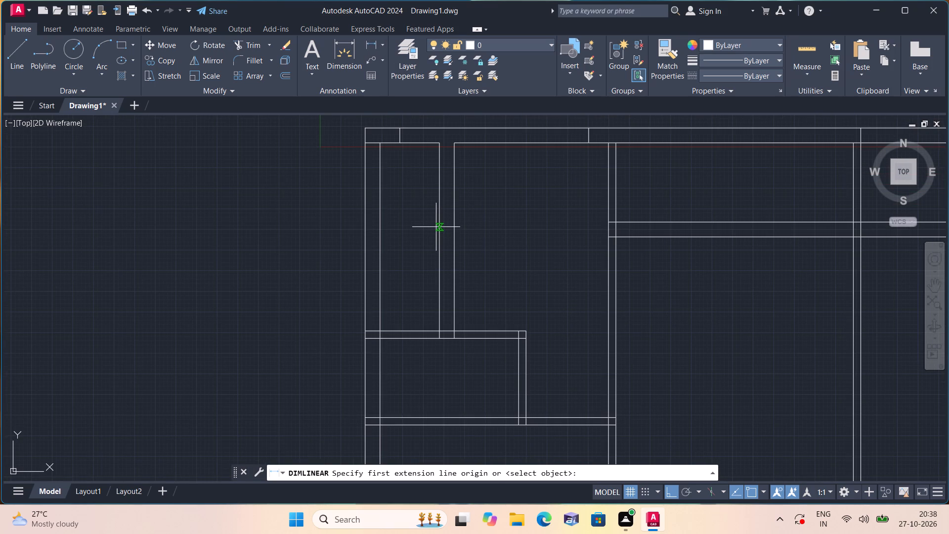
click(436, 227)
click(378, 230)
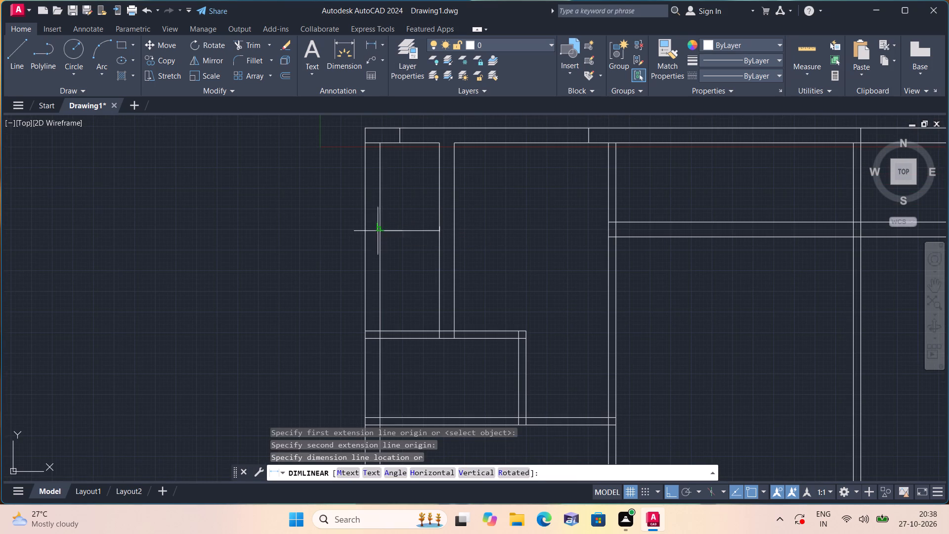
click(379, 231)
click(368, 44)
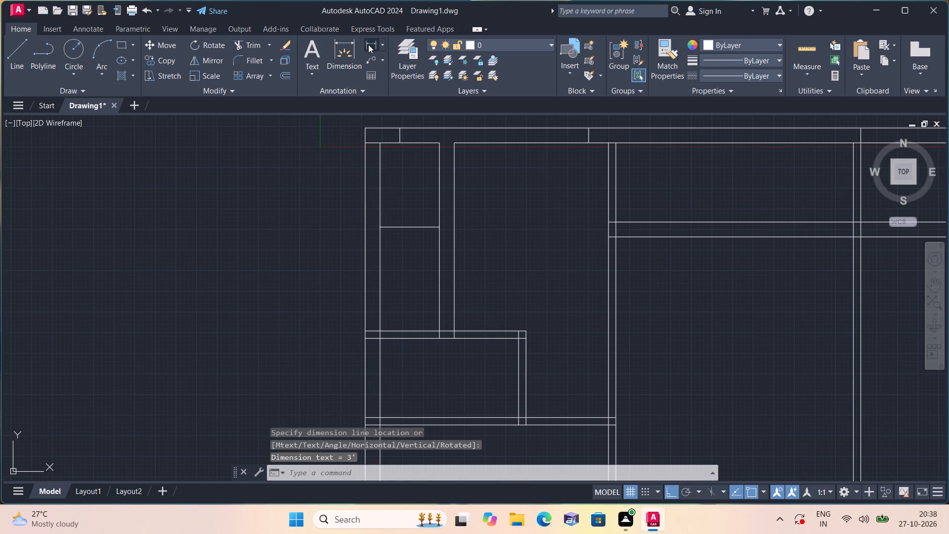
drag(416, 146, 416, 151)
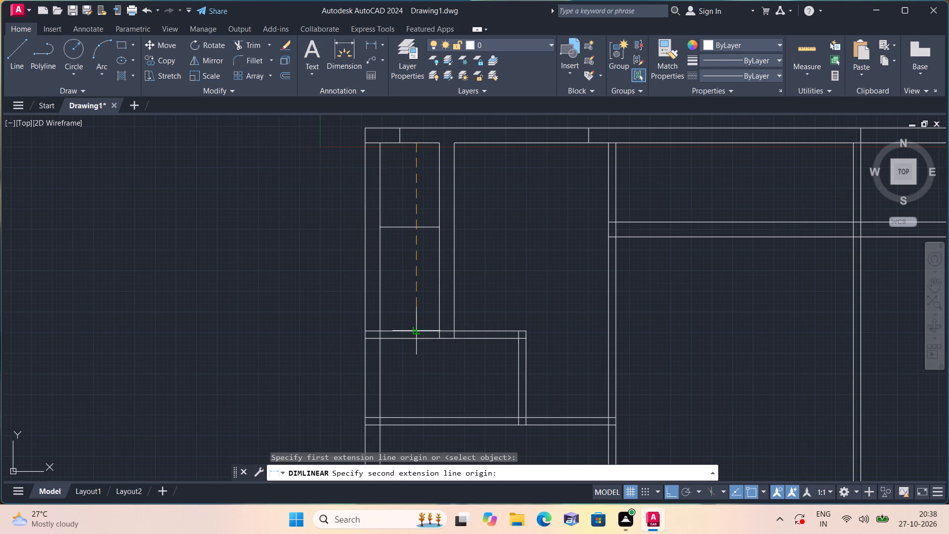
click(415, 331)
click(413, 321)
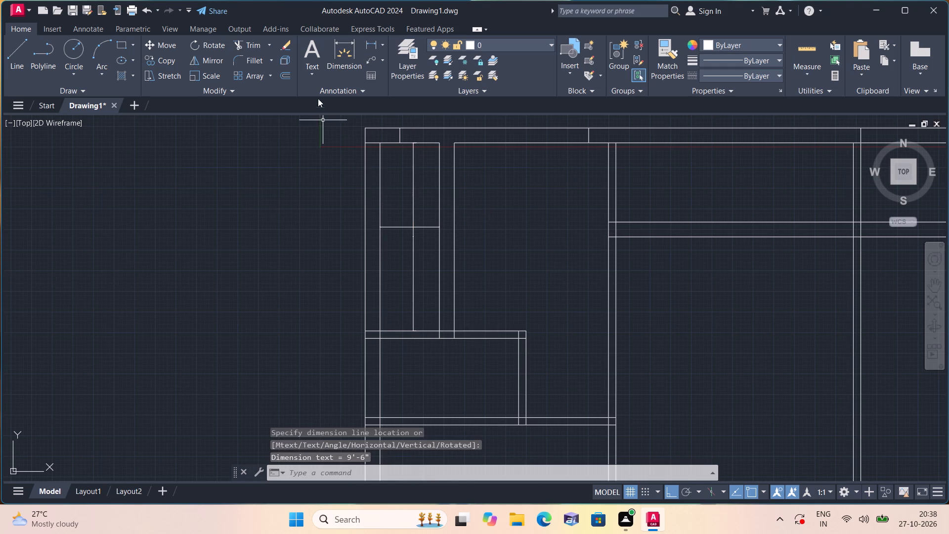
Add linear dimensions for the clear length and width of the L-shaped room beside the plan's top-left narrow room.
click(376, 43)
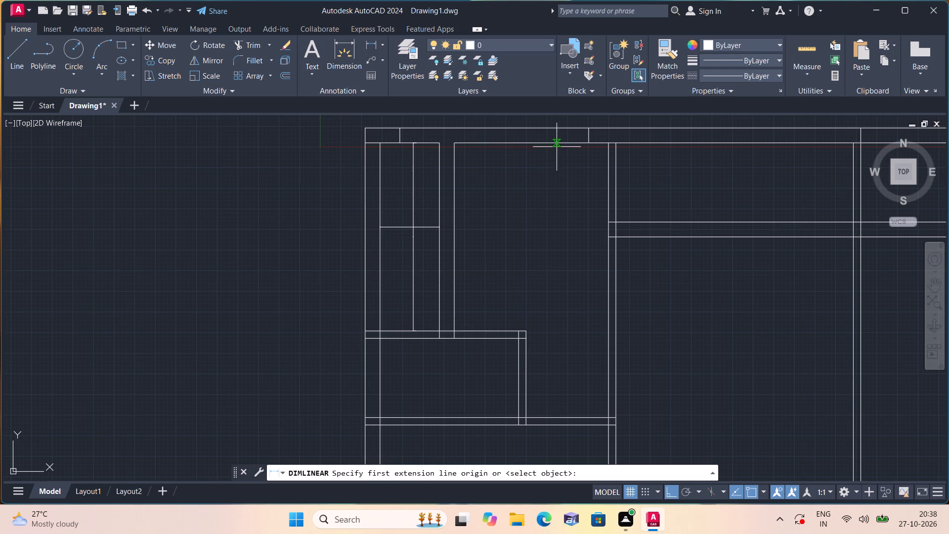
click(556, 144)
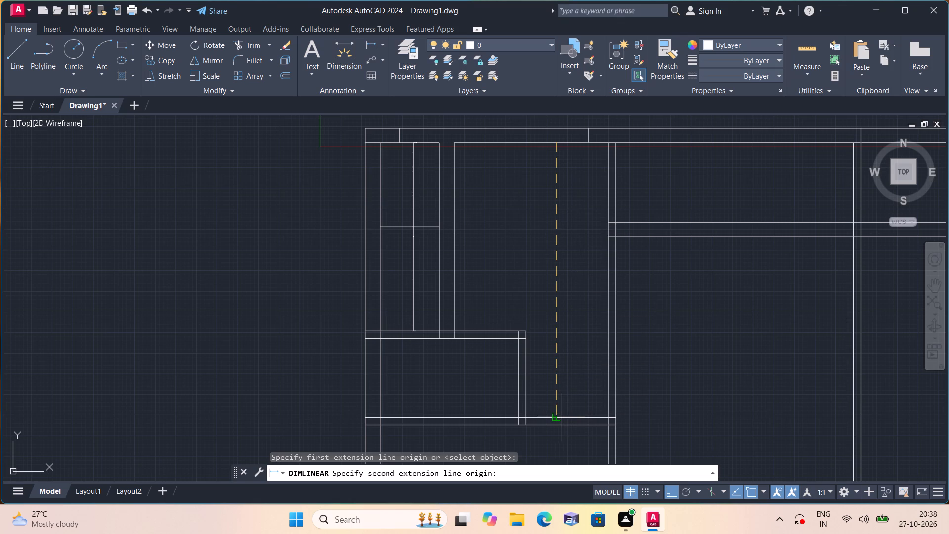
click(561, 417)
click(561, 415)
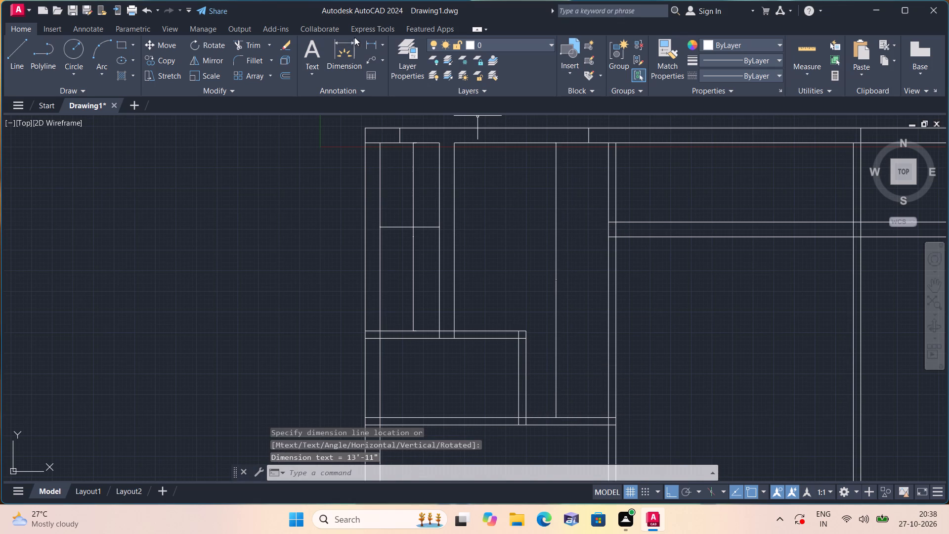
click(376, 38)
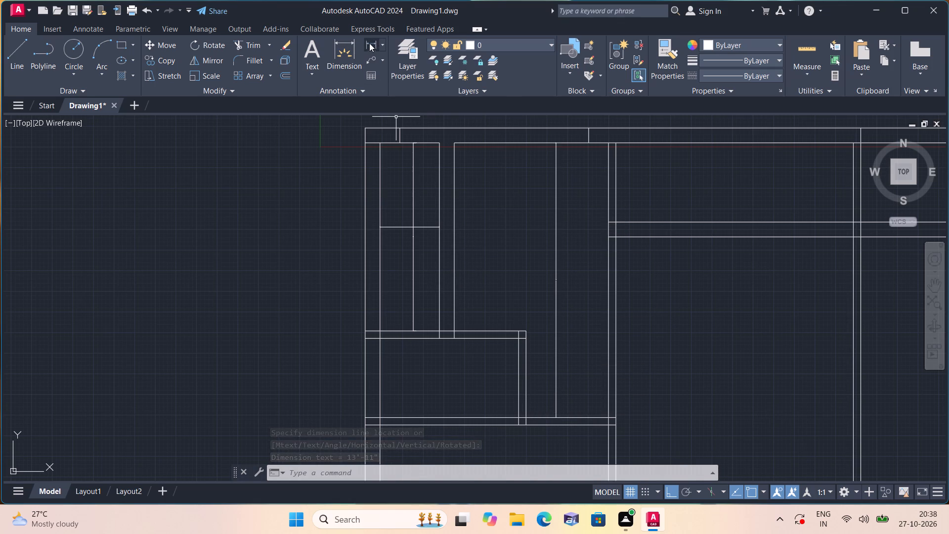
click(369, 44)
click(454, 281)
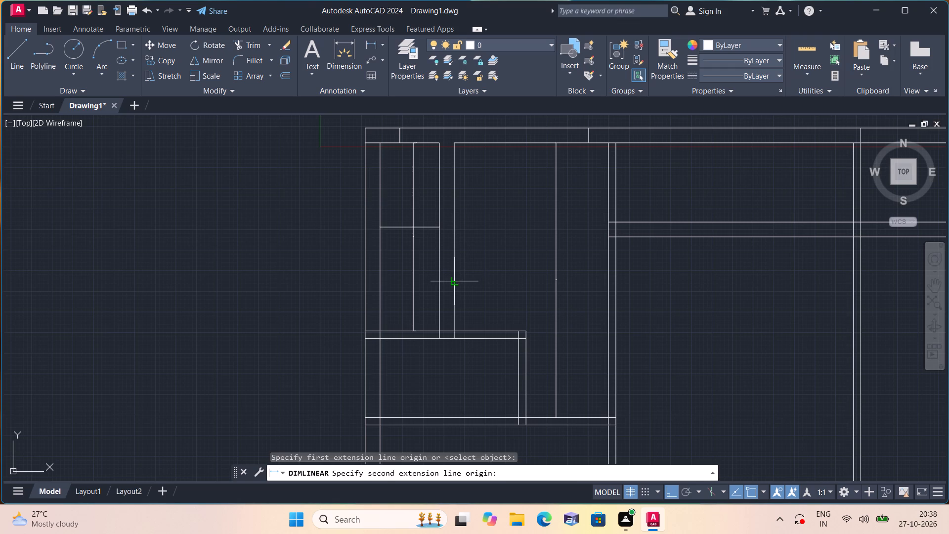
click(608, 284)
click(603, 278)
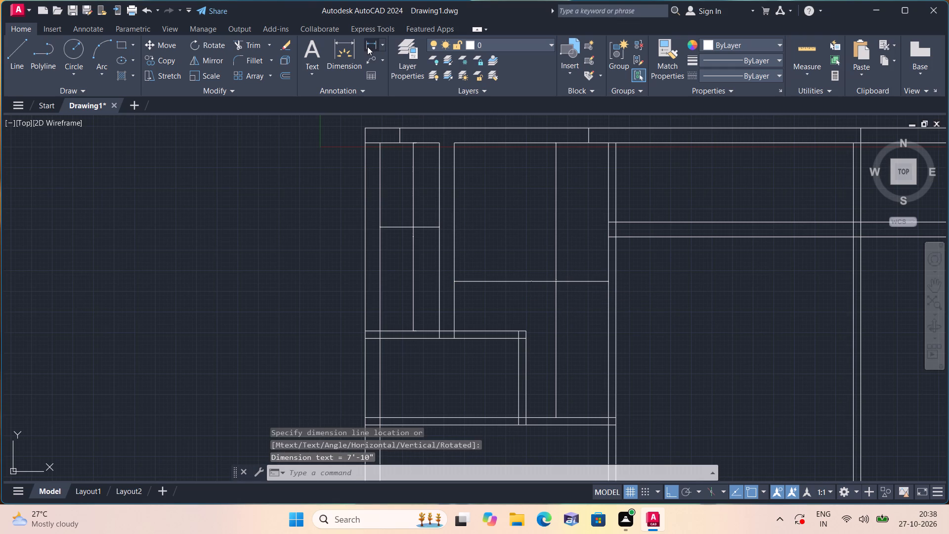
Add linear dimensions for the clear length and width of the small room directly below the narrow top-left room.
click(367, 46)
scroll(436, 243, down, 1)
scroll(445, 301, up, 2)
click(460, 307)
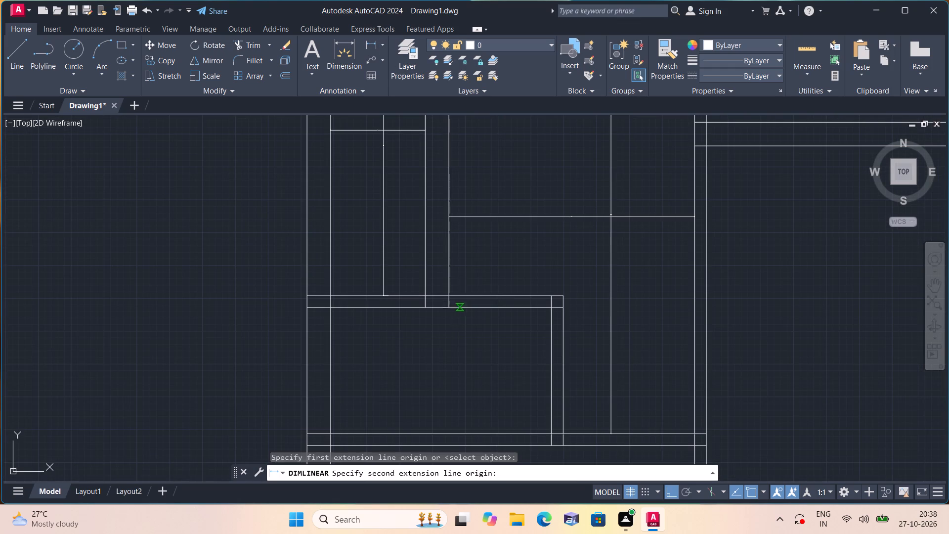
middle_drag(473, 345, 442, 262)
click(430, 349)
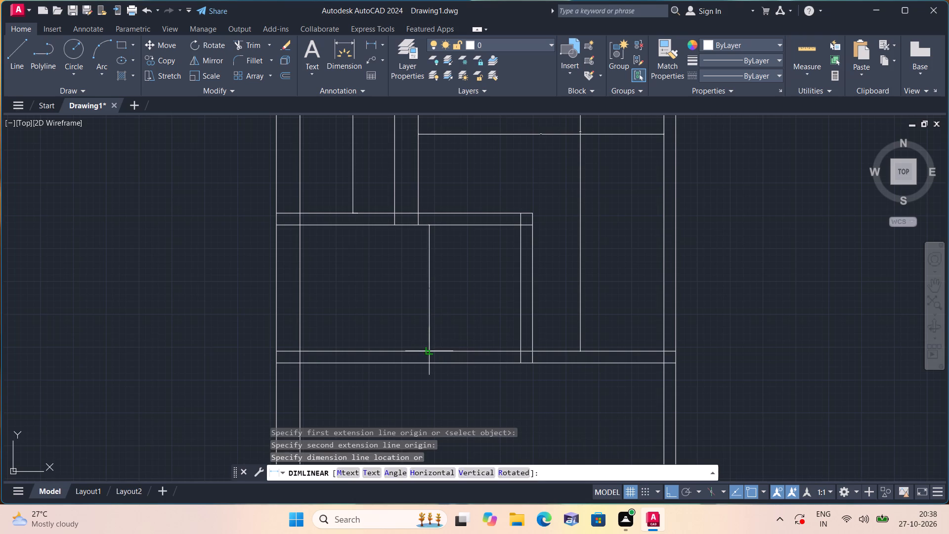
click(430, 345)
click(369, 45)
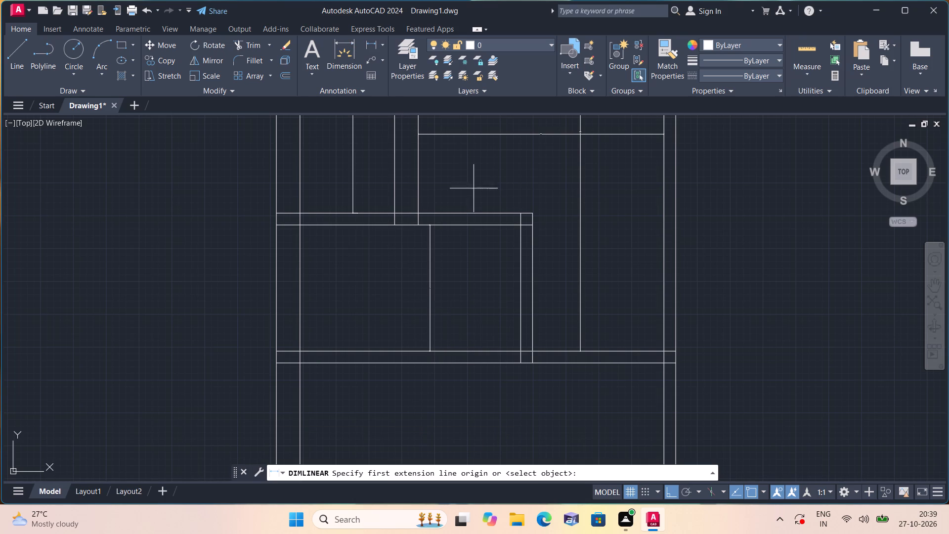
click(519, 291)
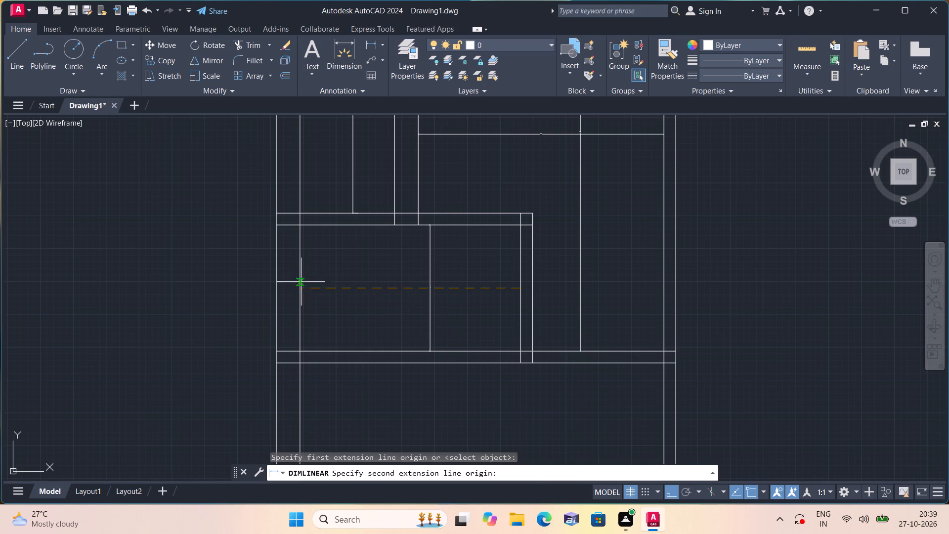
click(304, 287)
click(344, 289)
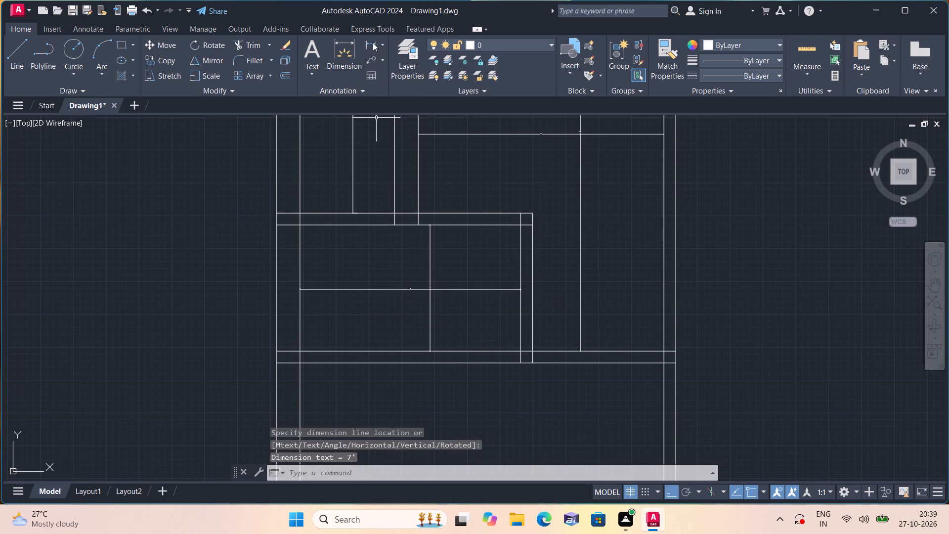
Add linear dimensions for the clear length and width of the larger room on the plan's left side, below the small room.
click(373, 43)
scroll(454, 273, down, 1)
middle_drag(447, 301, 438, 327)
scroll(447, 303, down, 2)
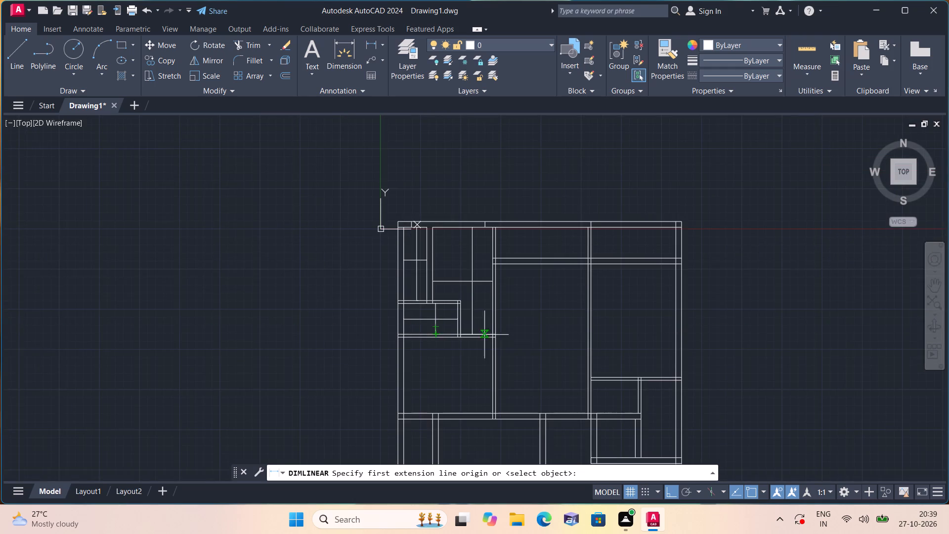
middle_drag(513, 353, 516, 282)
scroll(456, 279, up, 2)
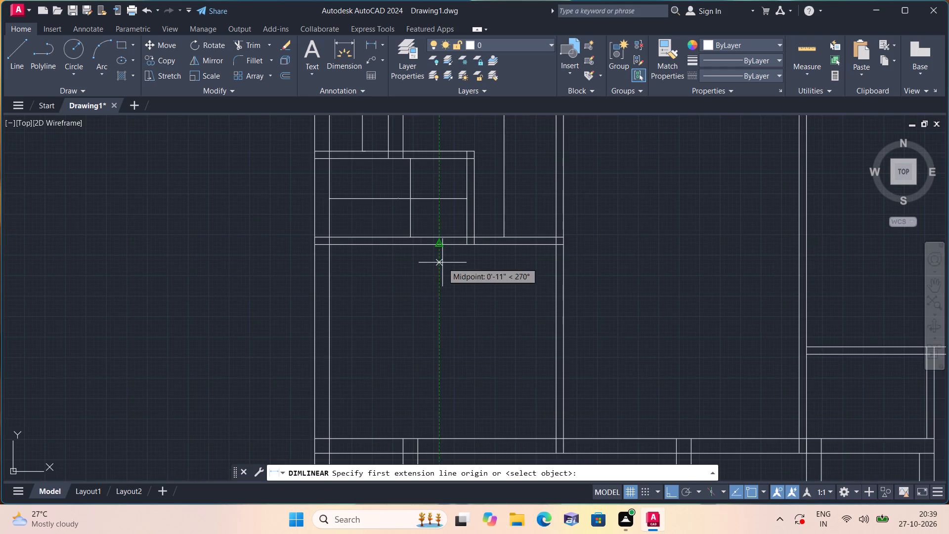
click(436, 244)
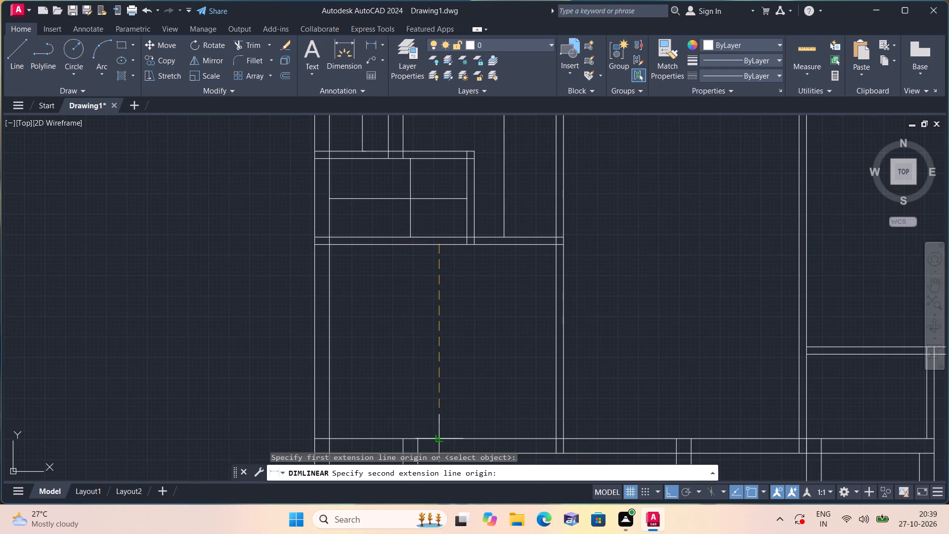
click(437, 438)
click(433, 421)
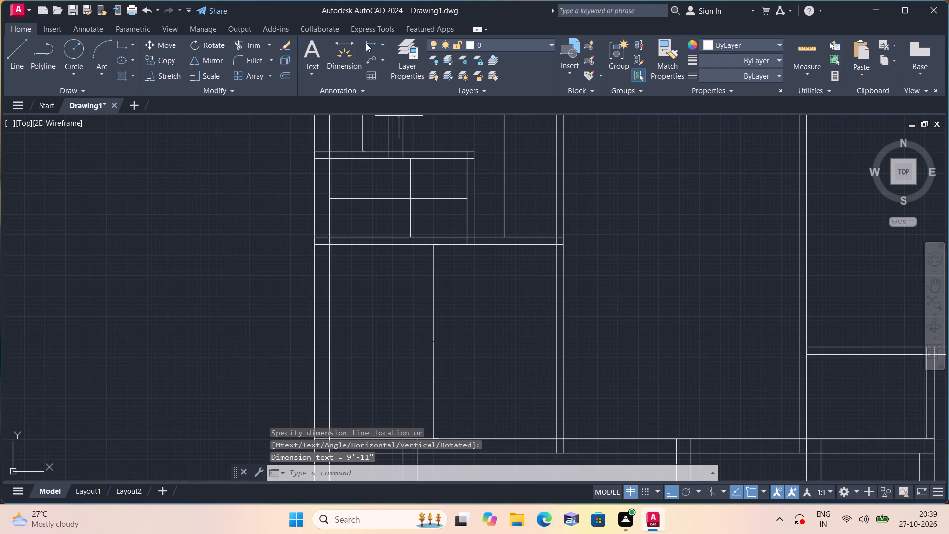
click(366, 45)
scroll(406, 168, down, 1)
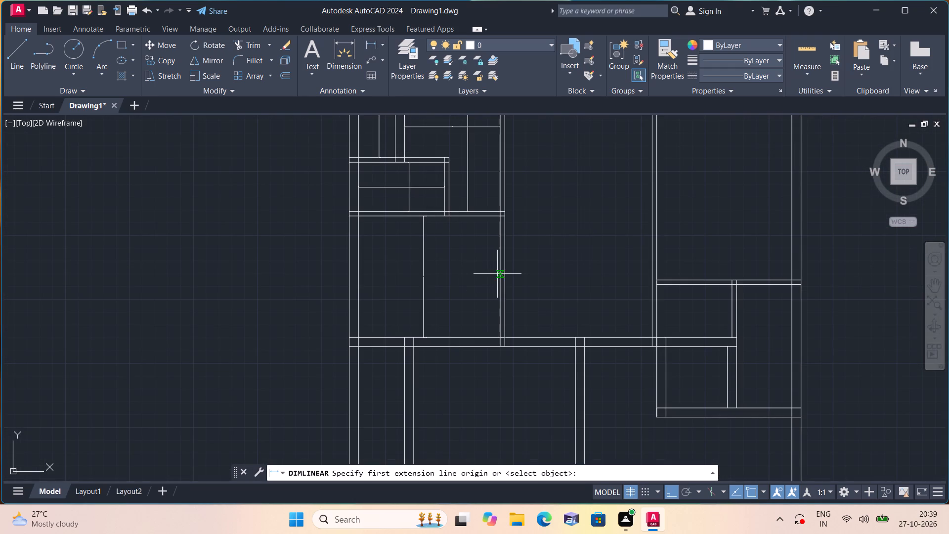
click(503, 274)
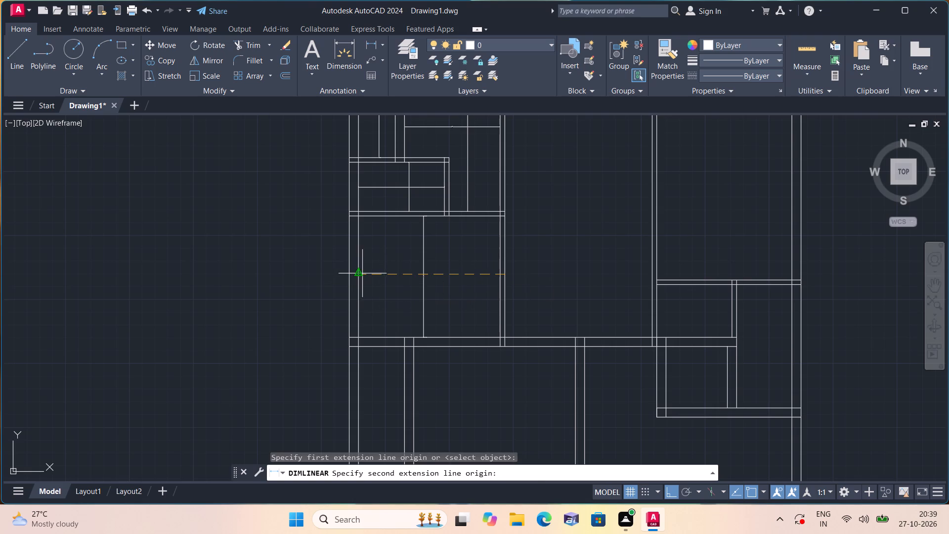
click(360, 273)
click(389, 273)
Add linear dimensions for the clear depth and width of the shallow space at the top of the plan's middle bay.
middle_drag(408, 245, 386, 271)
scroll(408, 245, down, 1)
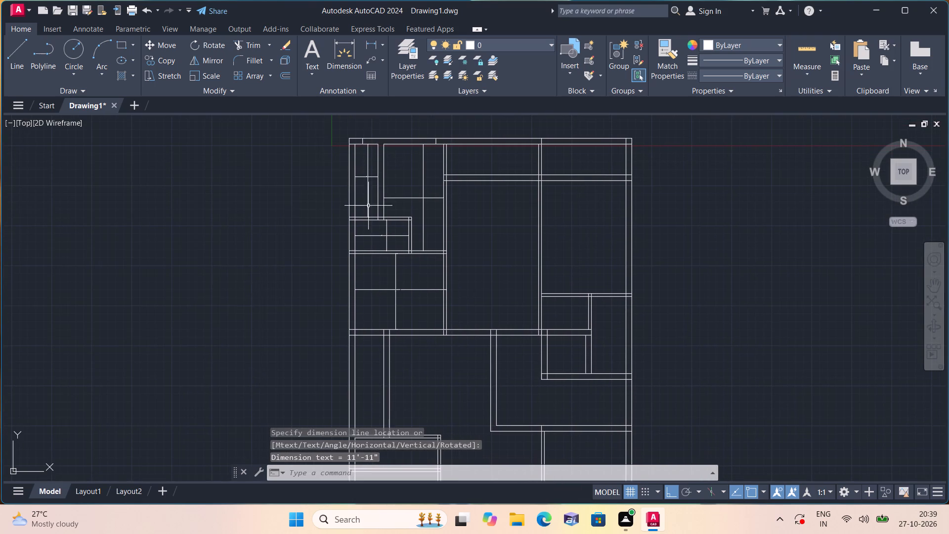
click(371, 41)
click(488, 145)
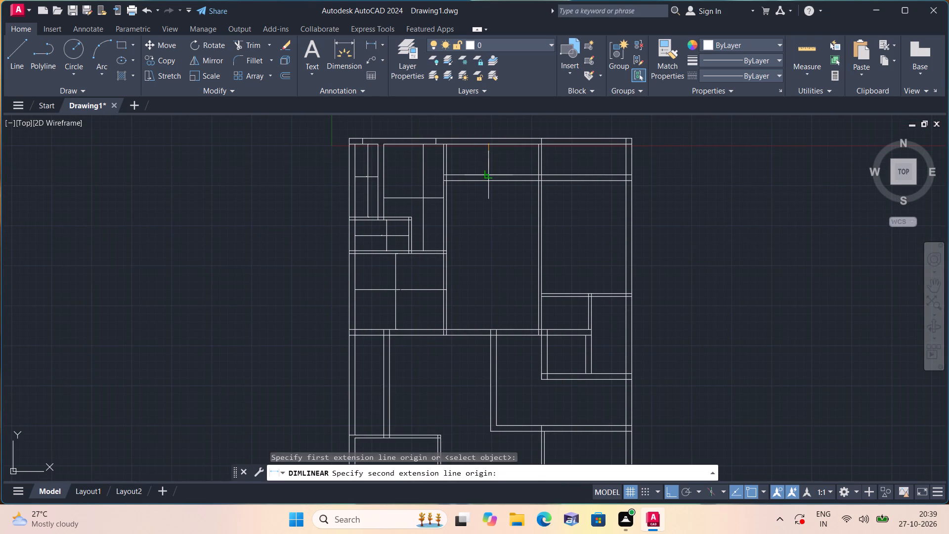
click(484, 177)
scroll(493, 172, up, 2)
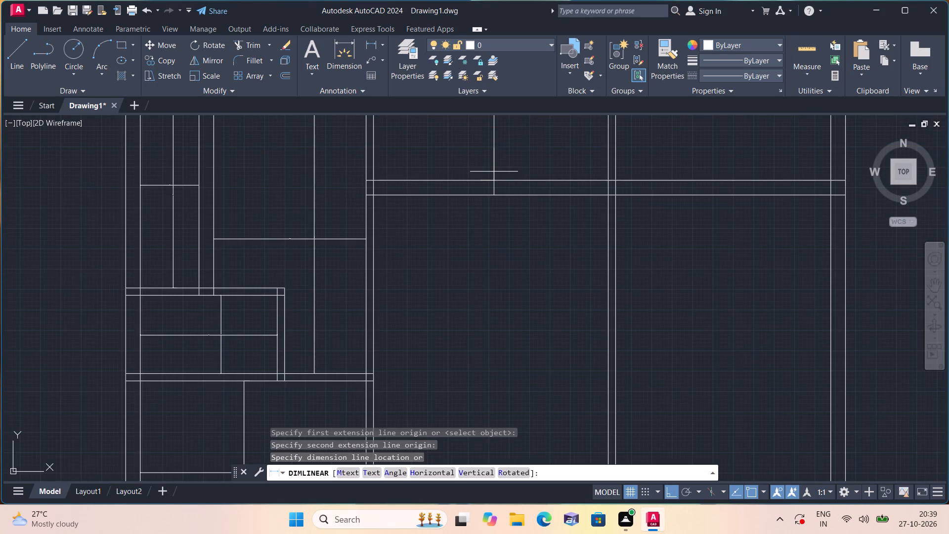
scroll(494, 177, down, 1)
click(496, 168)
scroll(496, 168, down, 1)
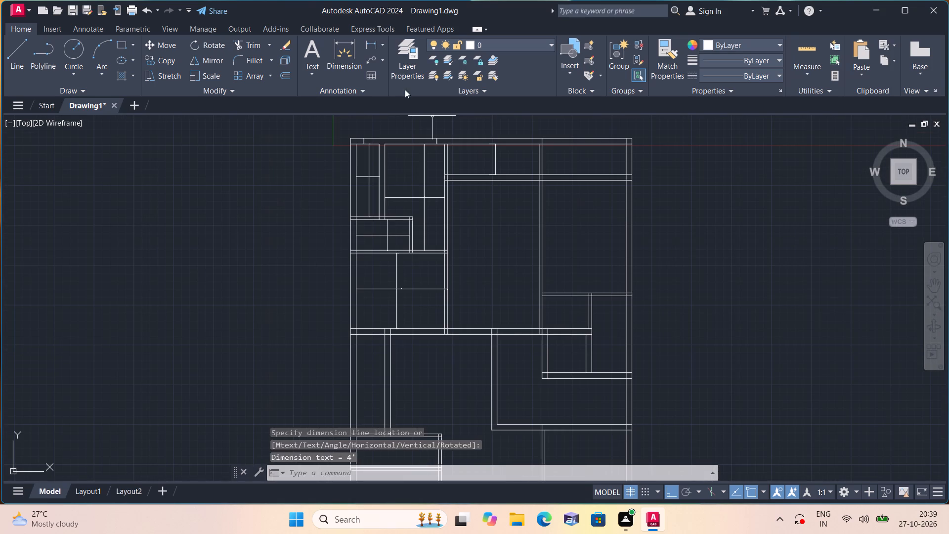
click(369, 44)
scroll(460, 154, up, 2)
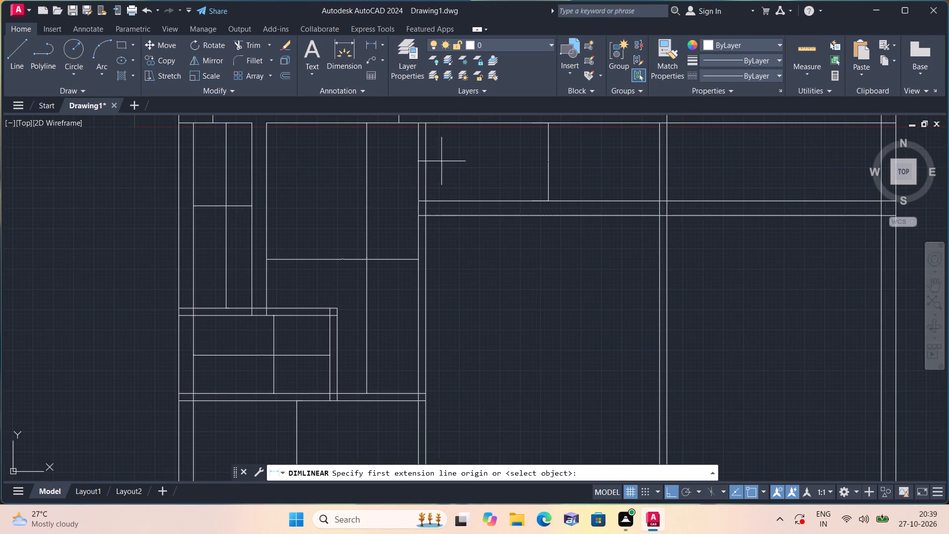
click(429, 165)
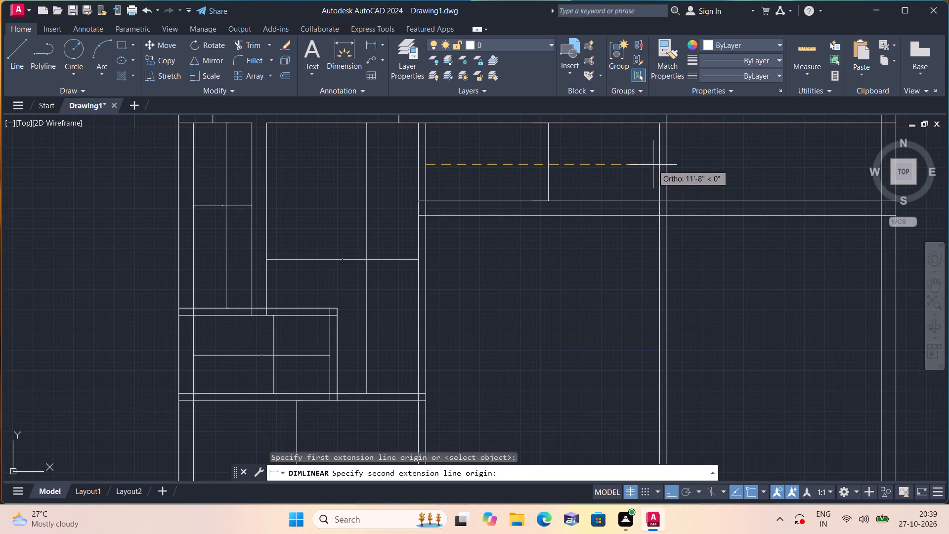
click(660, 162)
click(625, 166)
Add linear dimensions for the clear depth and width of the shallow space in the plan's top-right corner.
click(367, 43)
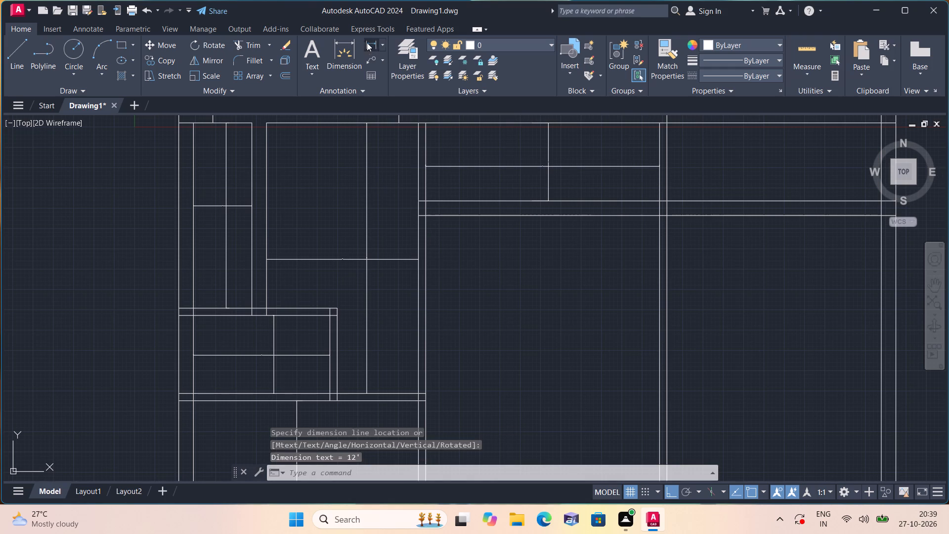
scroll(382, 96, down, 2)
middle_drag(460, 193, 419, 203)
scroll(457, 195, down, 1)
scroll(560, 172, up, 1)
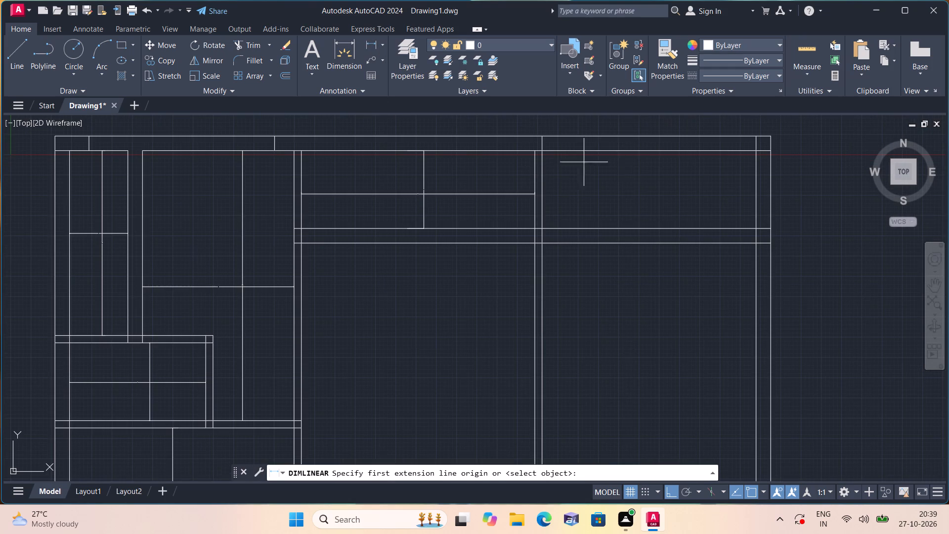
click(630, 154)
click(627, 227)
click(628, 211)
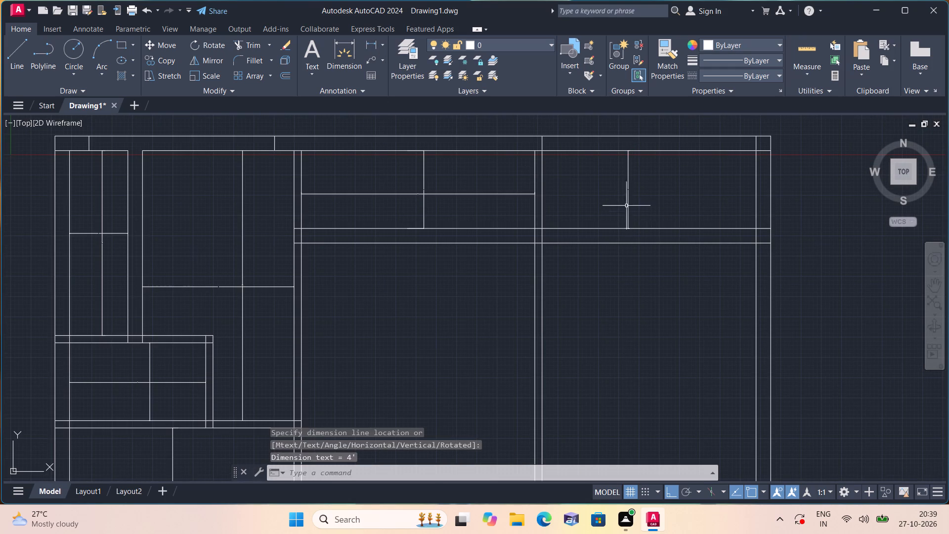
click(370, 42)
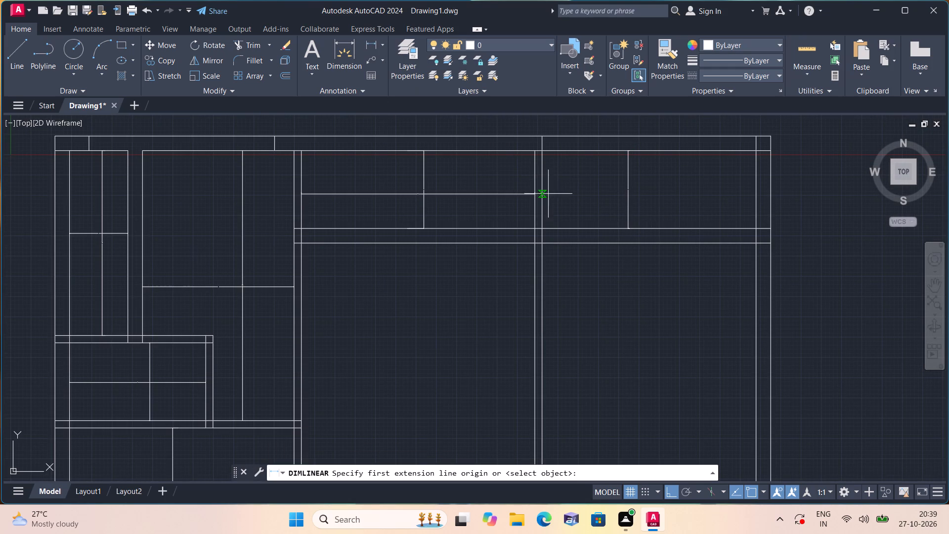
drag(544, 207, 562, 204)
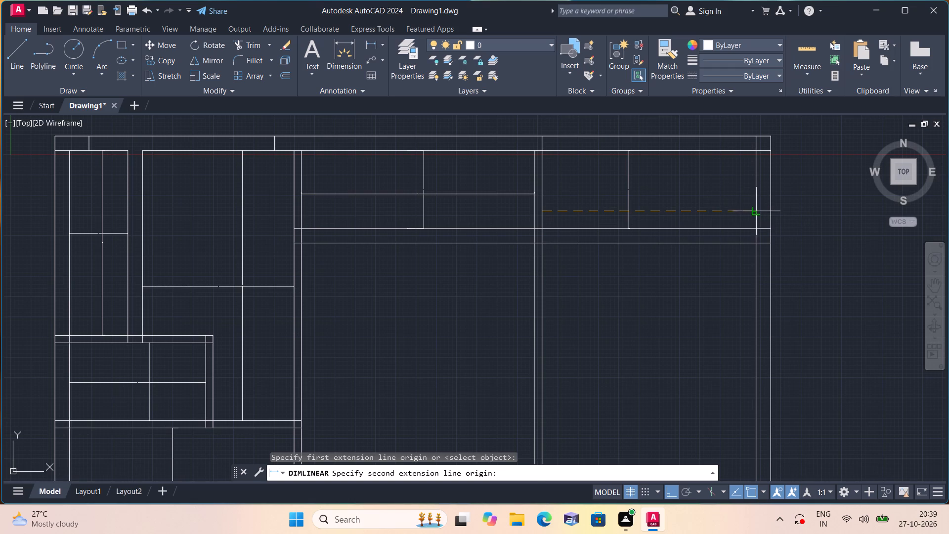
click(757, 211)
click(748, 204)
Add linear dimensions for the clear length and width of the large room in the middle bay, below its shallow top space.
scroll(605, 151, down, 1)
middle_drag(605, 151, 497, 122)
scroll(498, 123, down, 2)
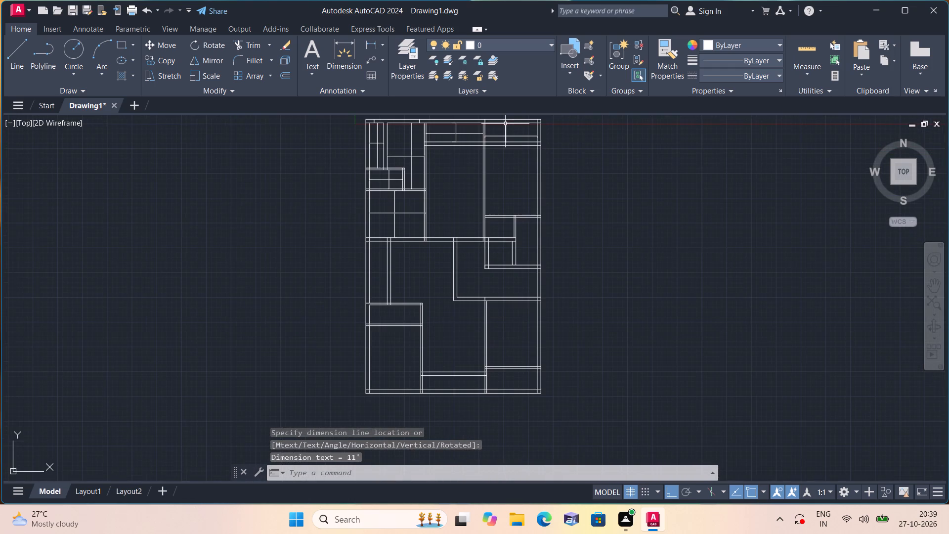
click(369, 43)
scroll(468, 159, up, 1)
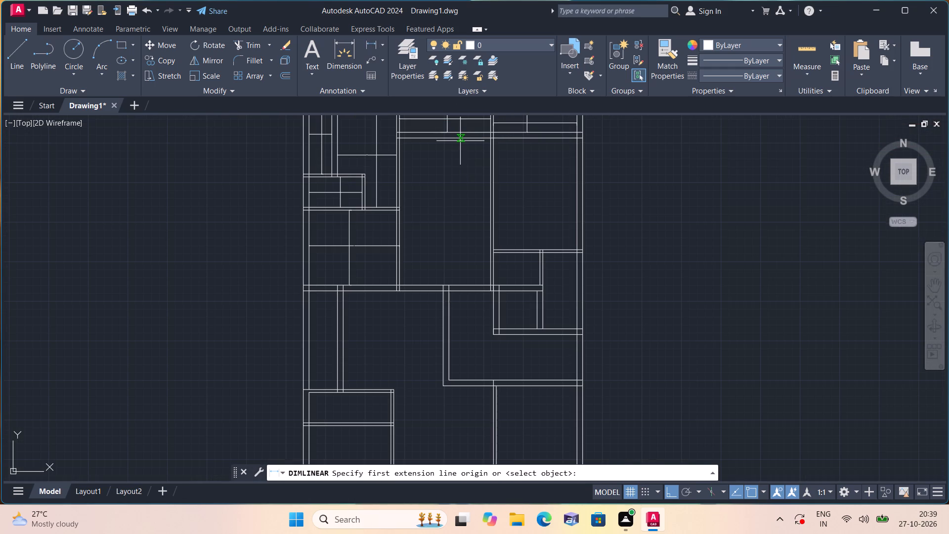
click(460, 140)
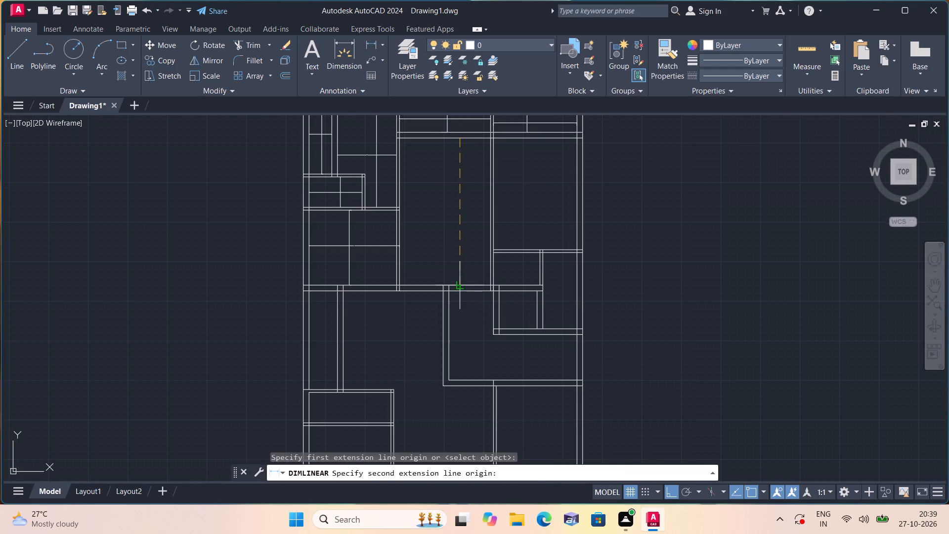
click(461, 286)
click(458, 279)
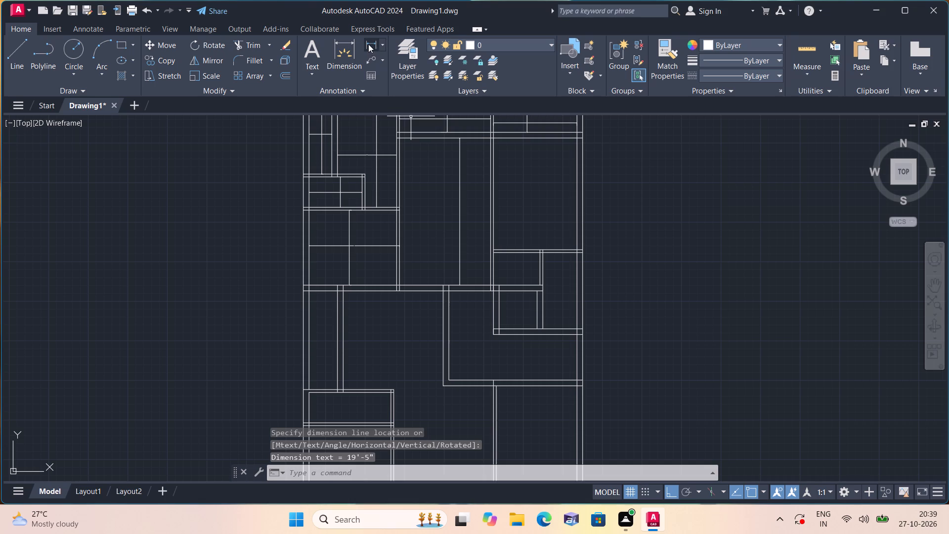
click(368, 44)
scroll(410, 184, up, 2)
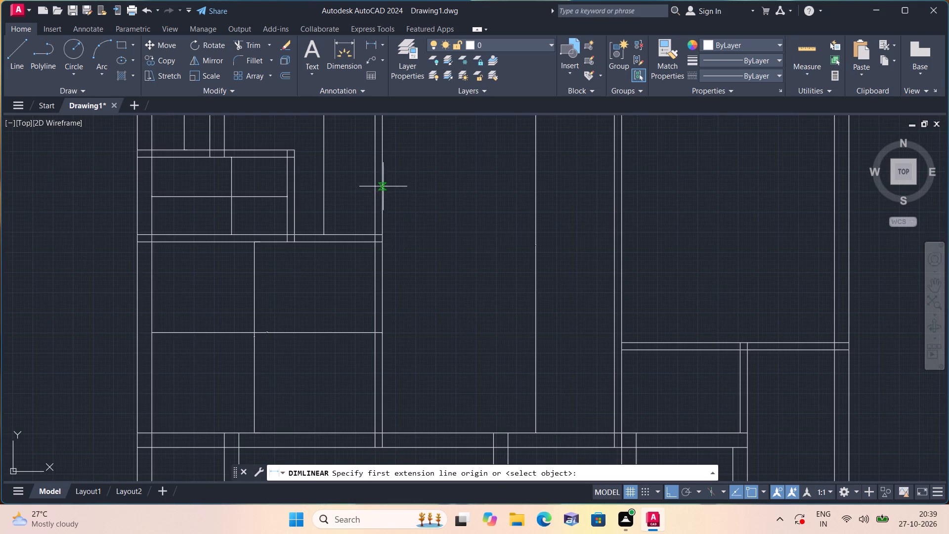
drag(383, 185, 392, 184)
click(616, 184)
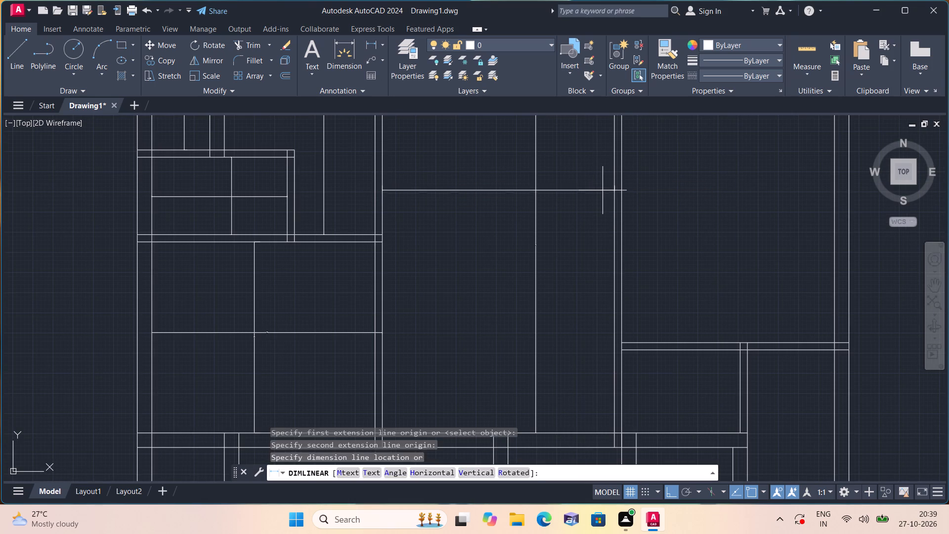
click(603, 192)
Add linear dimensions for the length and width of the large room below the shallow space in the plan's top-right corner.
click(365, 44)
scroll(459, 149, down, 3)
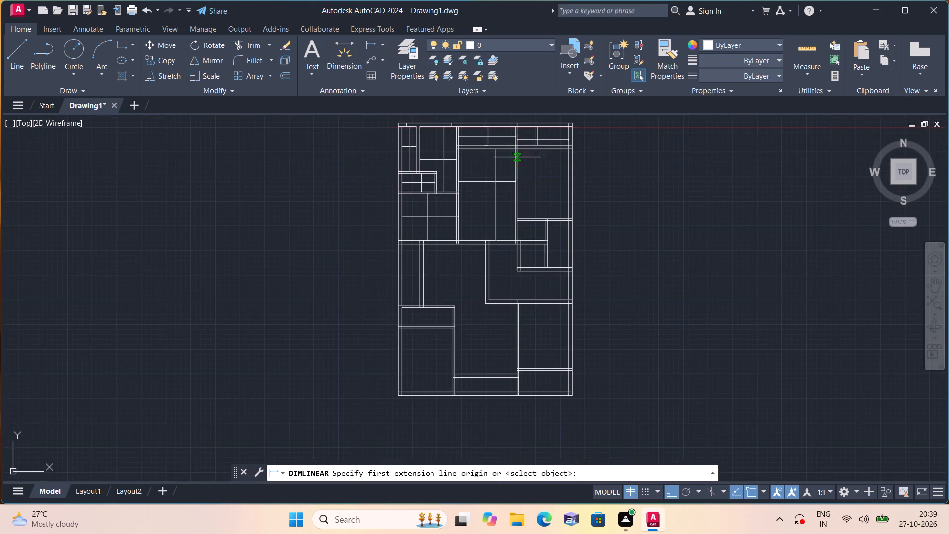
scroll(530, 136, up, 1)
drag(544, 155, 546, 169)
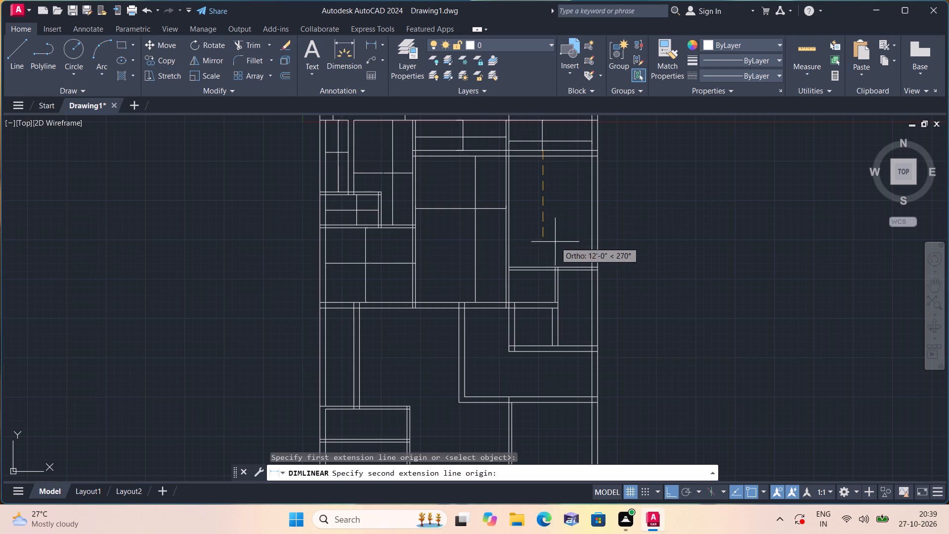
click(542, 265)
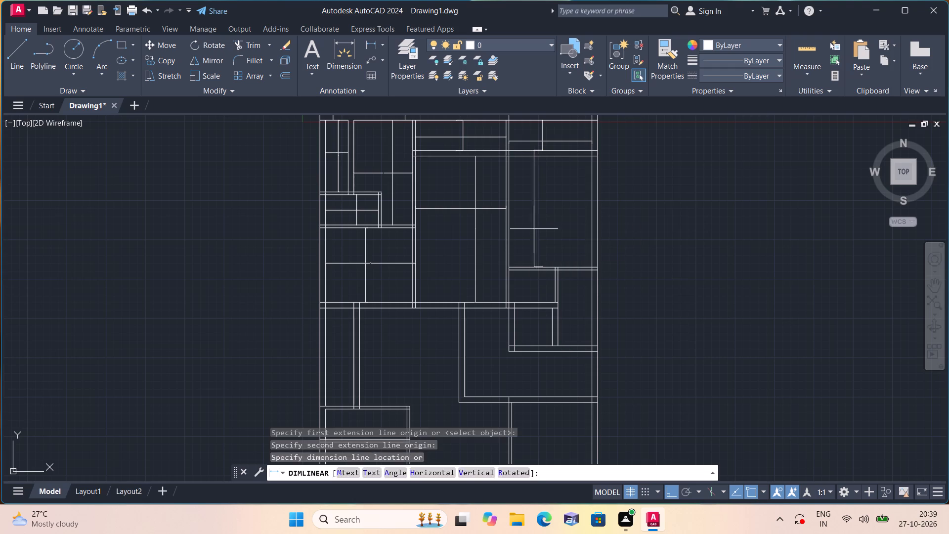
click(533, 224)
click(370, 40)
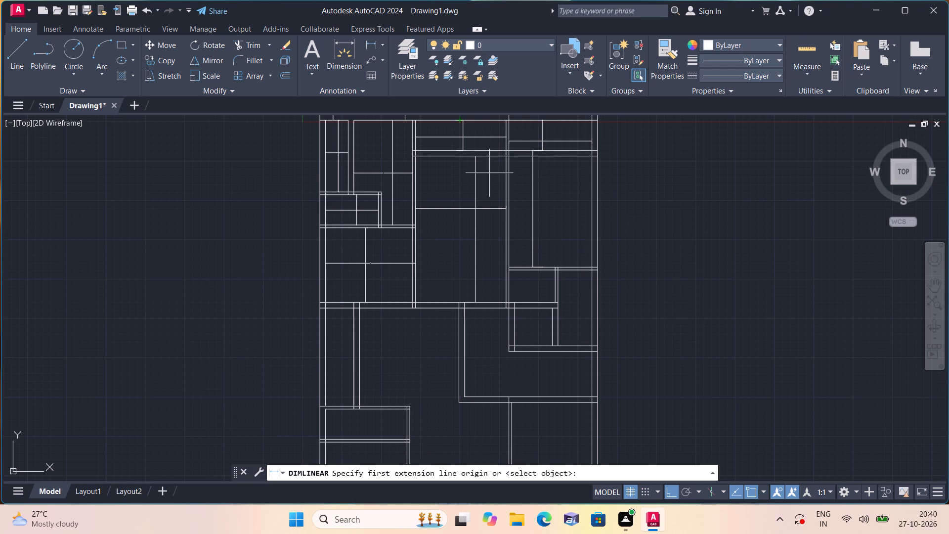
scroll(521, 246, up, 1)
drag(504, 228, 510, 227)
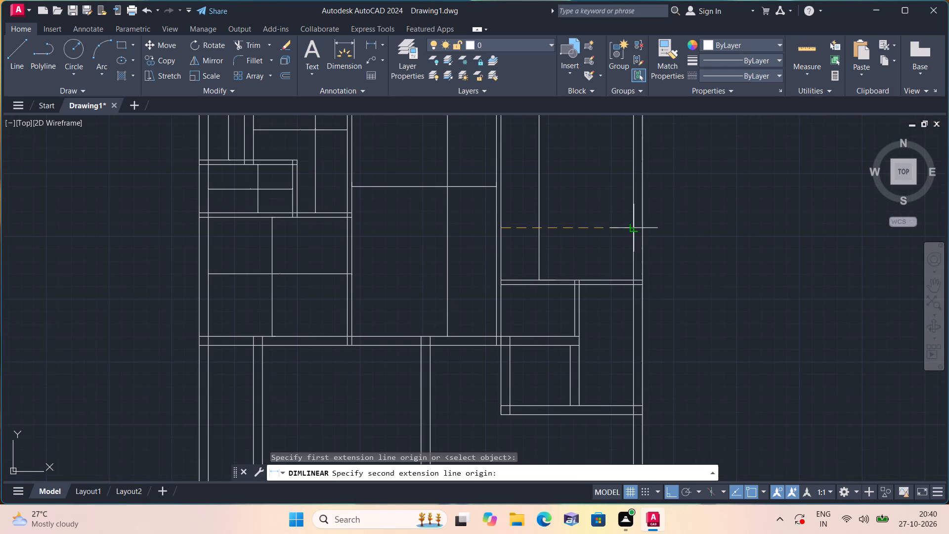
click(635, 225)
click(626, 221)
Add a vertical linear dimension for the clear depth of the small room directly below the large right-hand room.
scroll(437, 108, down, 2)
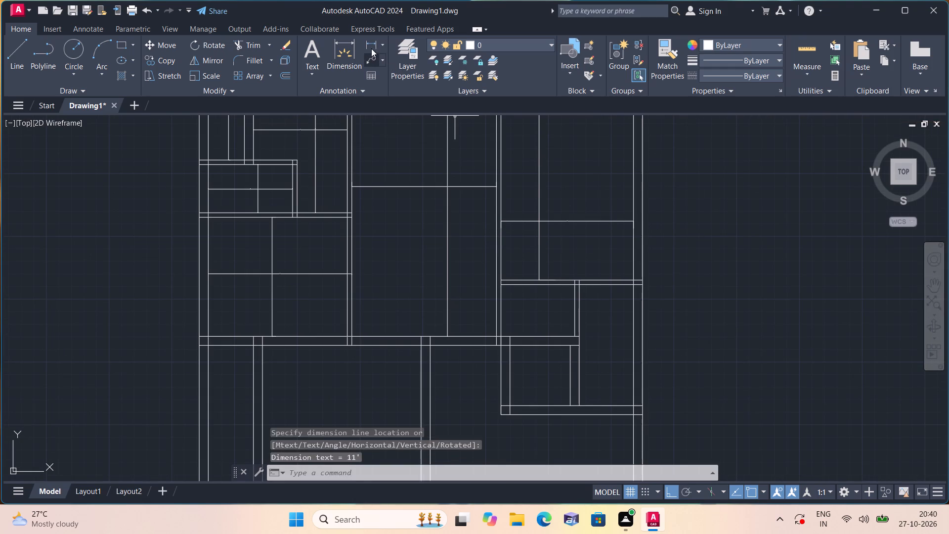
click(370, 43)
scroll(373, 55, down, 2)
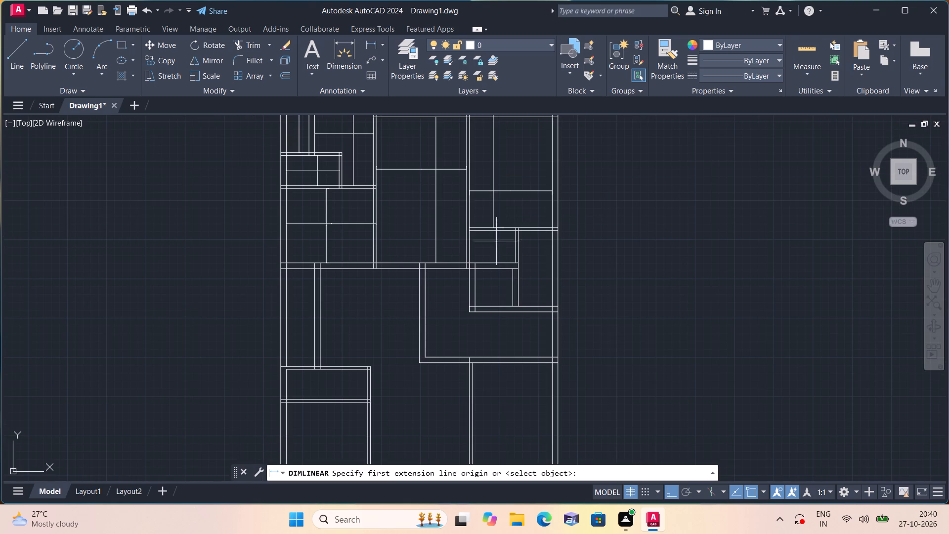
scroll(496, 241, up, 1)
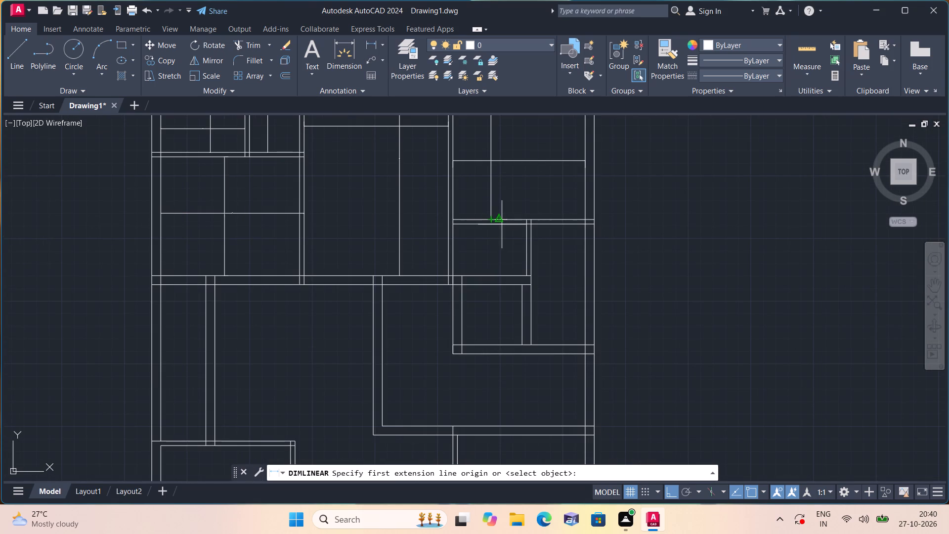
scroll(501, 233, up, 1)
click(500, 219)
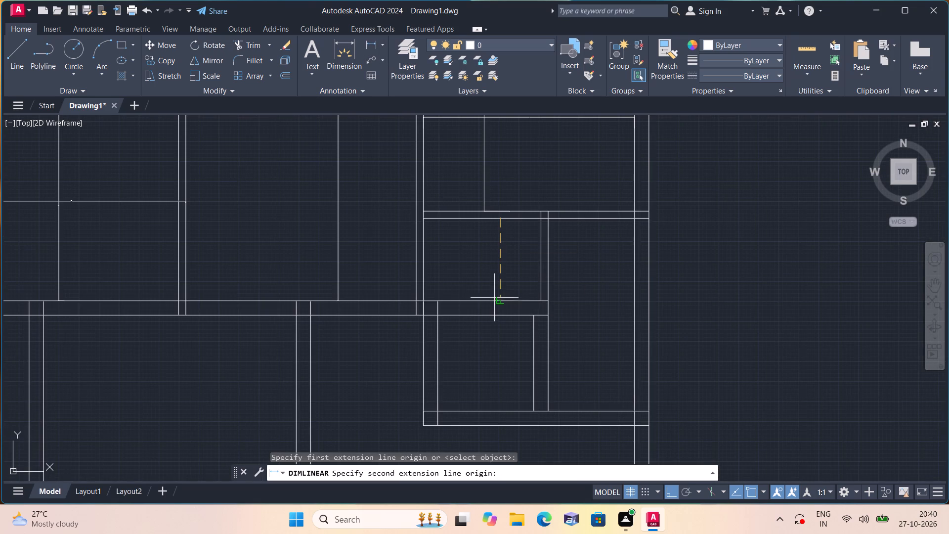
click(504, 298)
click(502, 281)
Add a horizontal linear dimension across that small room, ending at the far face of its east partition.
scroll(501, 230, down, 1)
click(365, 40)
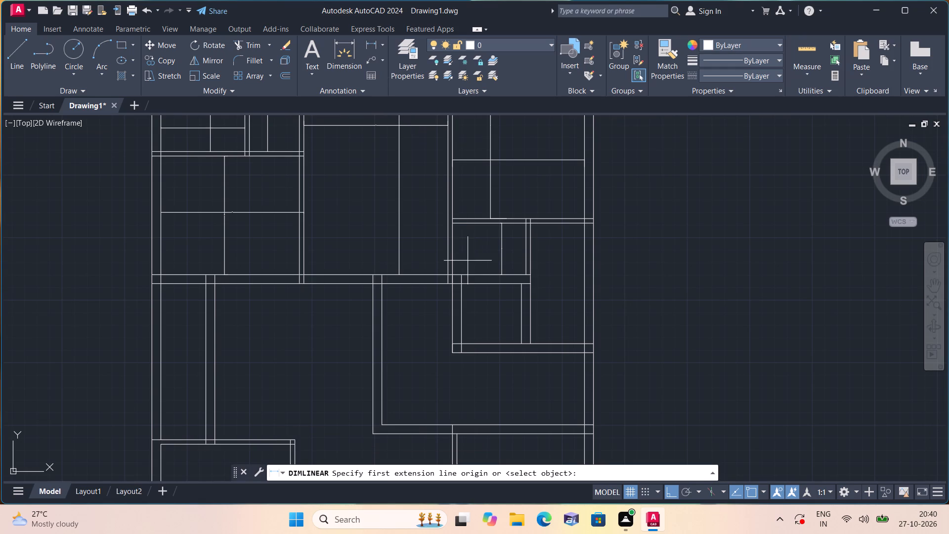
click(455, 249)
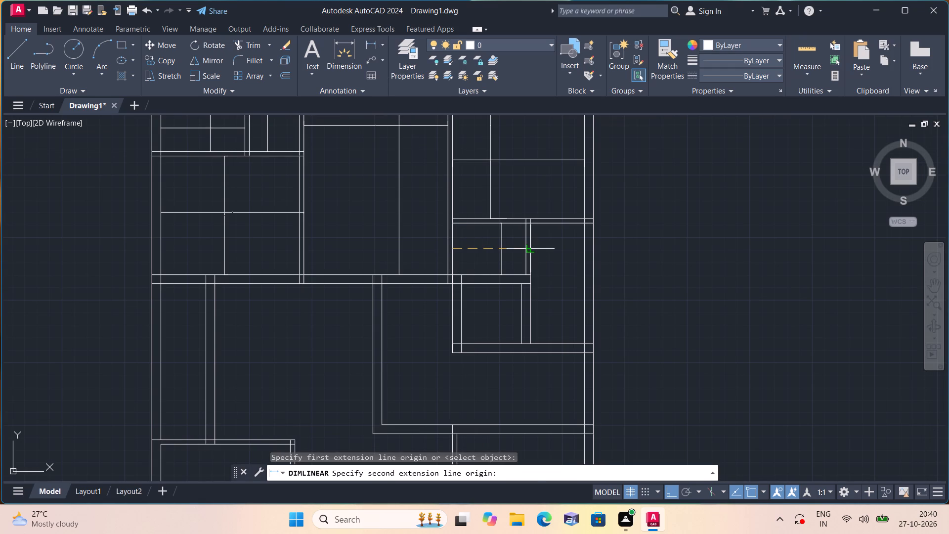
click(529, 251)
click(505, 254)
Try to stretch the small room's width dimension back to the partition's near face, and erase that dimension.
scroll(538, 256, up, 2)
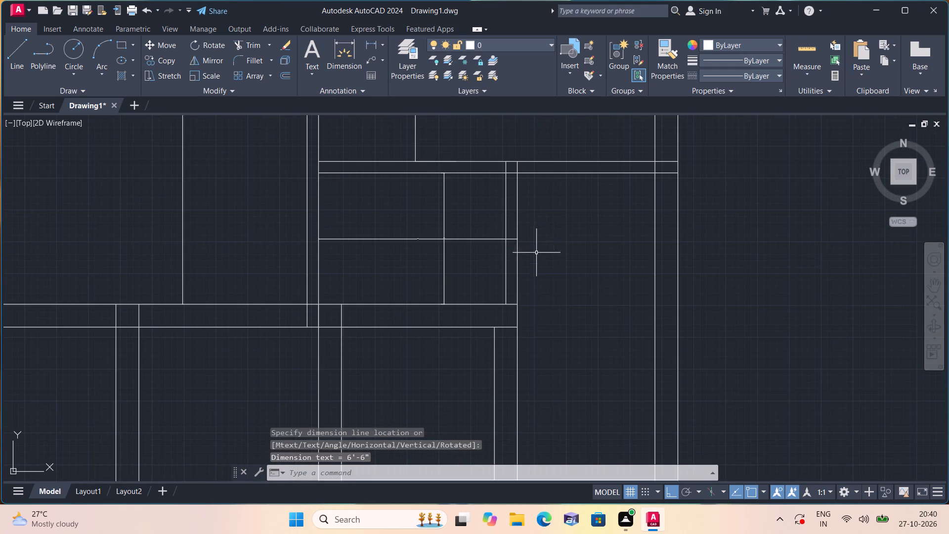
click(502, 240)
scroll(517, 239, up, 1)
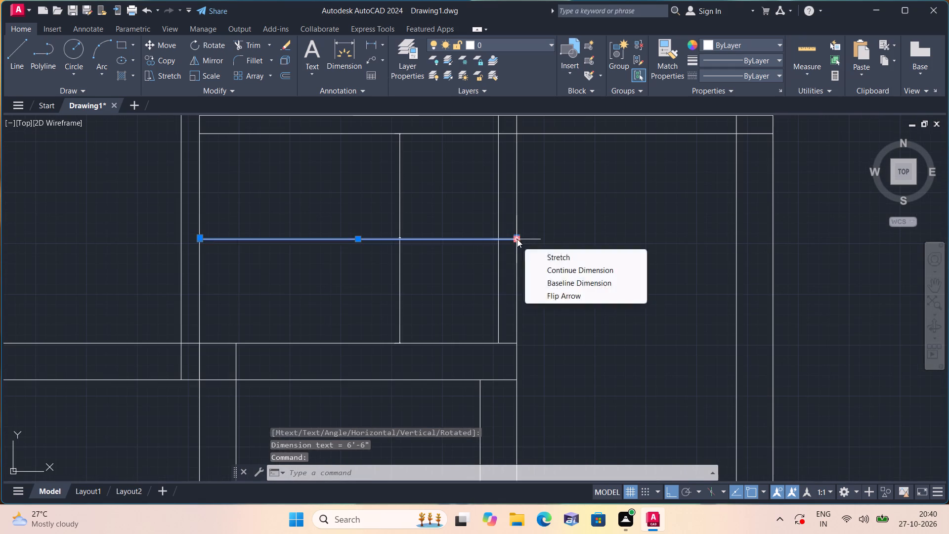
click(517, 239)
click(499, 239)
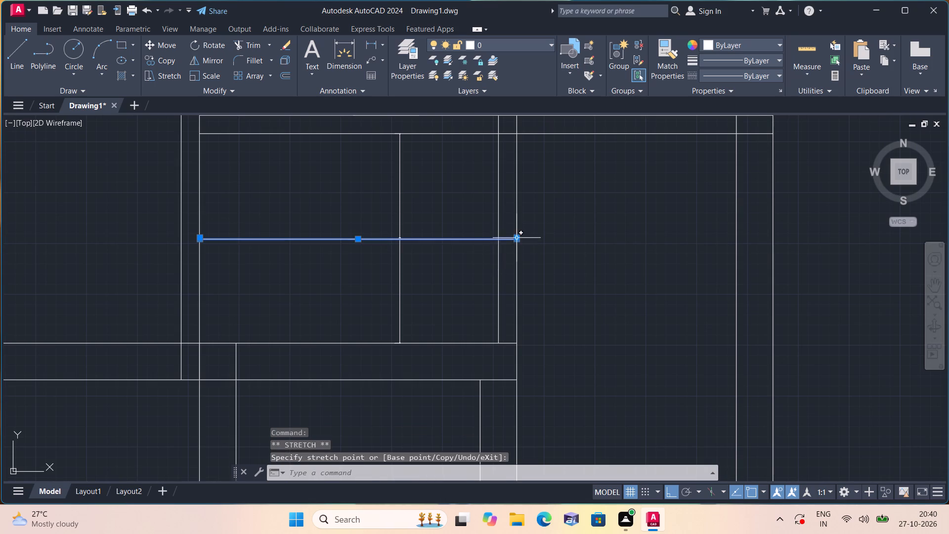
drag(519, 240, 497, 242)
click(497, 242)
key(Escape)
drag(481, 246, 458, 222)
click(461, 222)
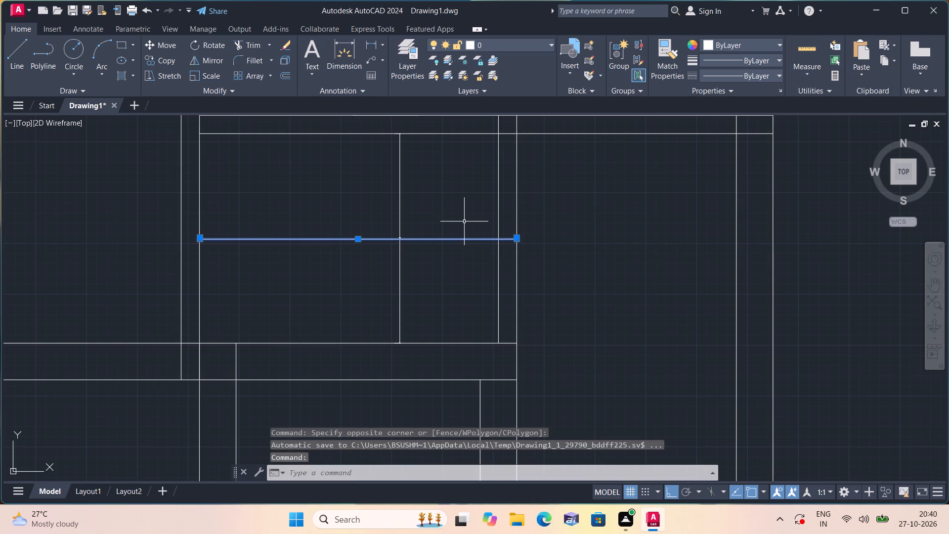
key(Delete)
Add a linear dimension for the small room's clear width, ending at the near face of its east partition.
scroll(484, 211, down, 2)
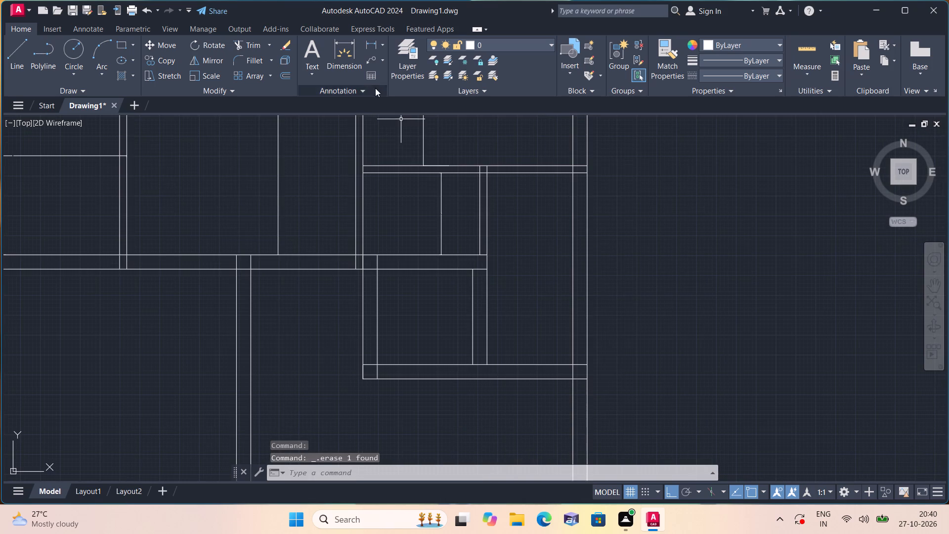
click(368, 40)
scroll(391, 228, up, 1)
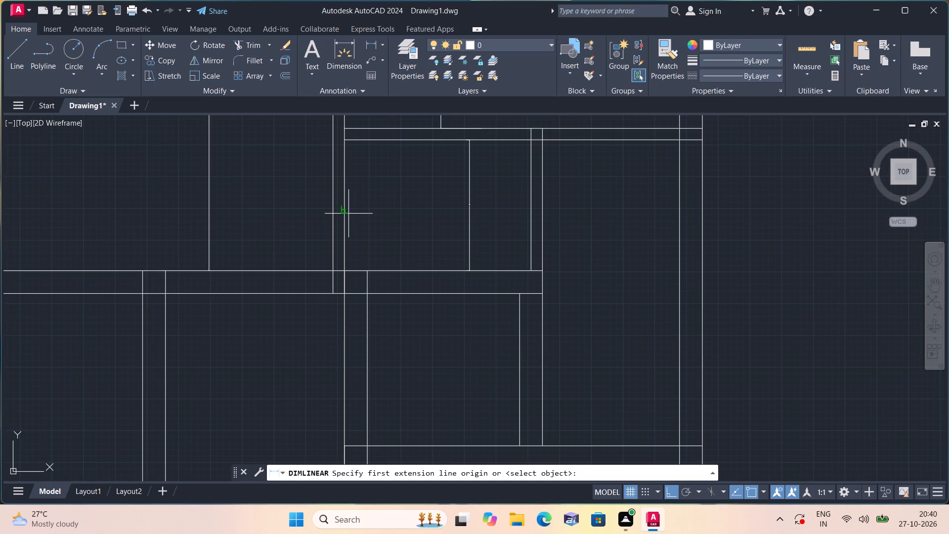
click(345, 210)
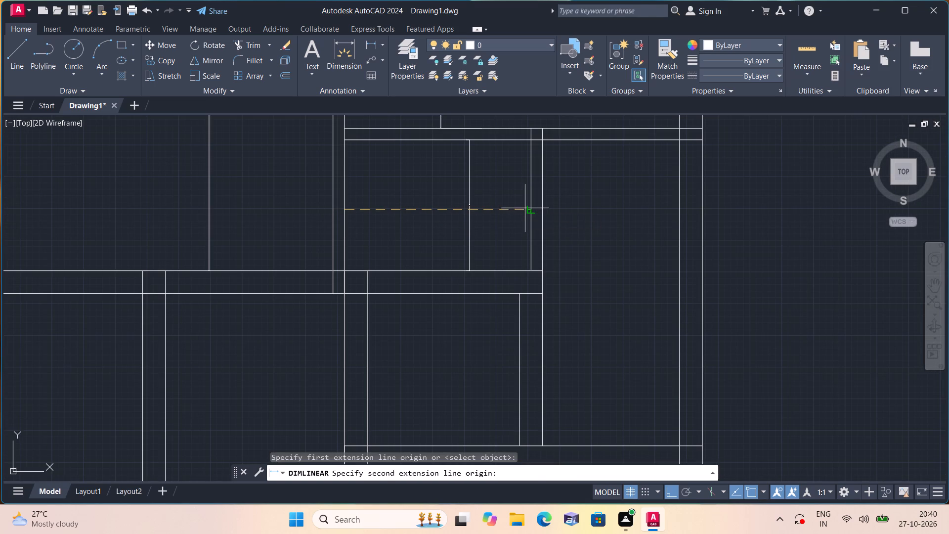
click(530, 210)
click(494, 217)
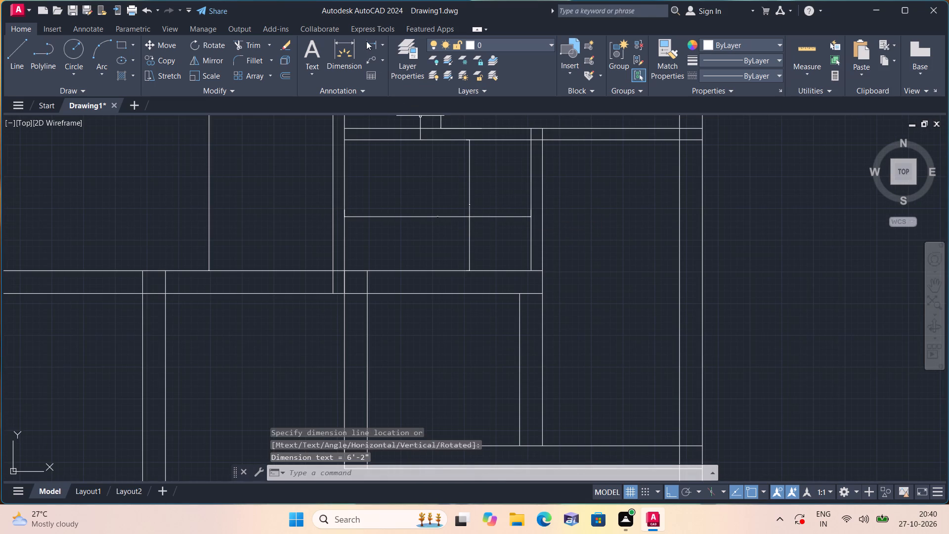
Add linear dimensions for the clear length and width of the narrow room between that partition and the east outer wall.
click(366, 41)
middle_drag(401, 204, 430, 246)
scroll(429, 246, down, 2)
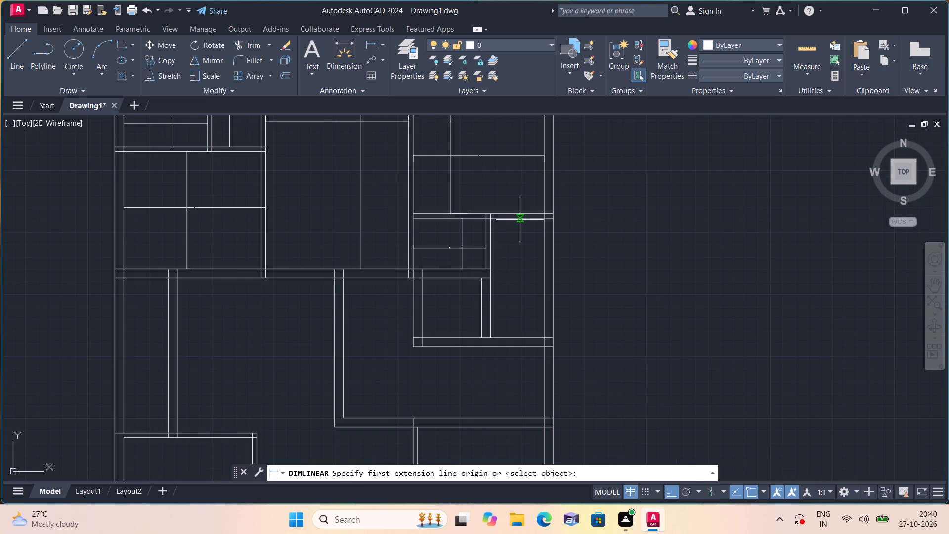
click(520, 220)
click(520, 338)
click(522, 318)
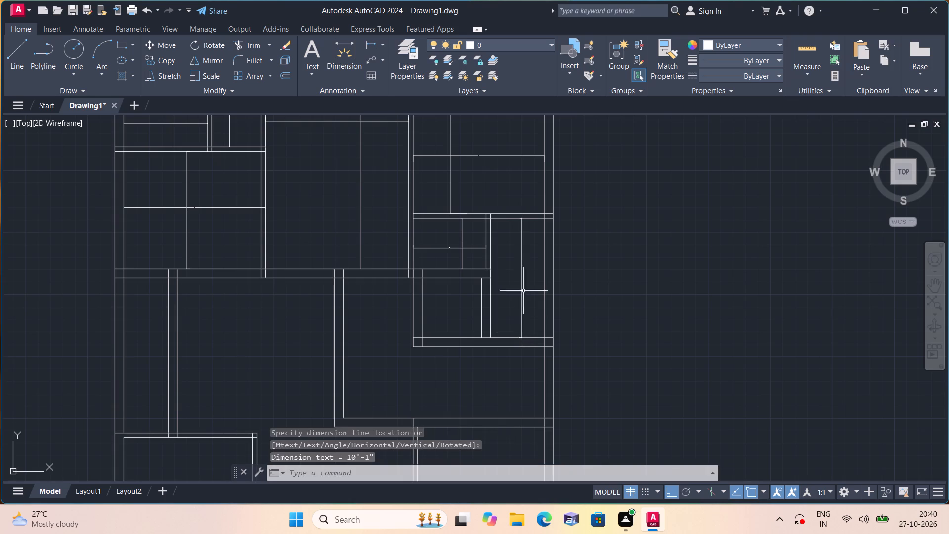
click(373, 43)
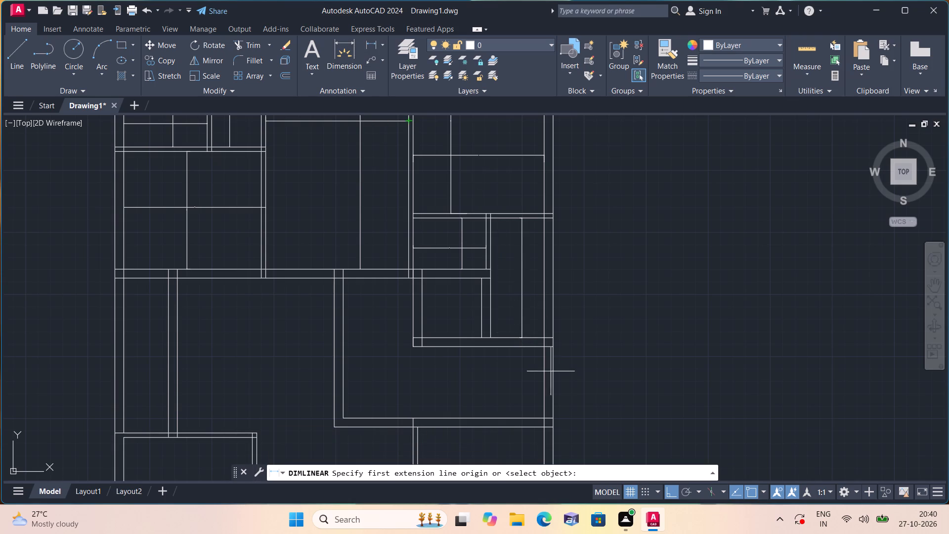
scroll(508, 331, up, 1)
click(480, 278)
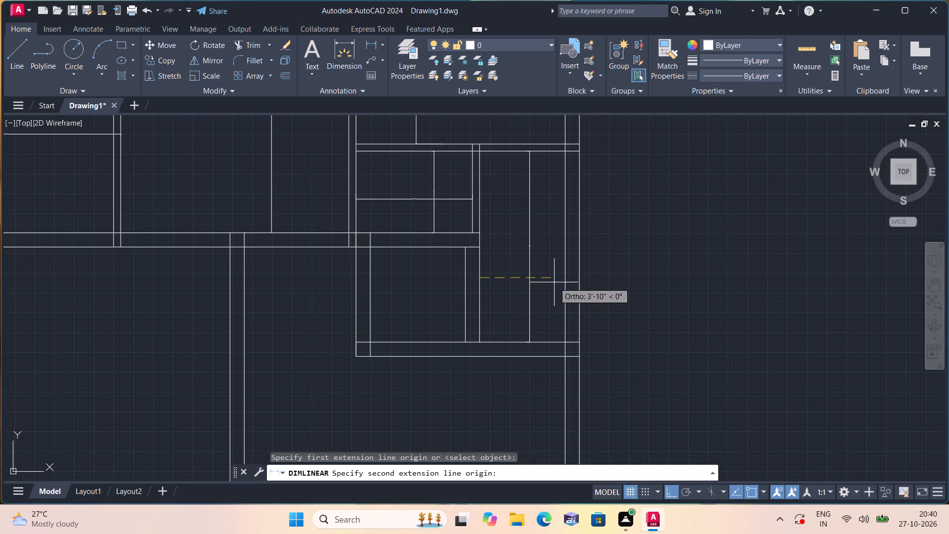
click(567, 282)
click(546, 280)
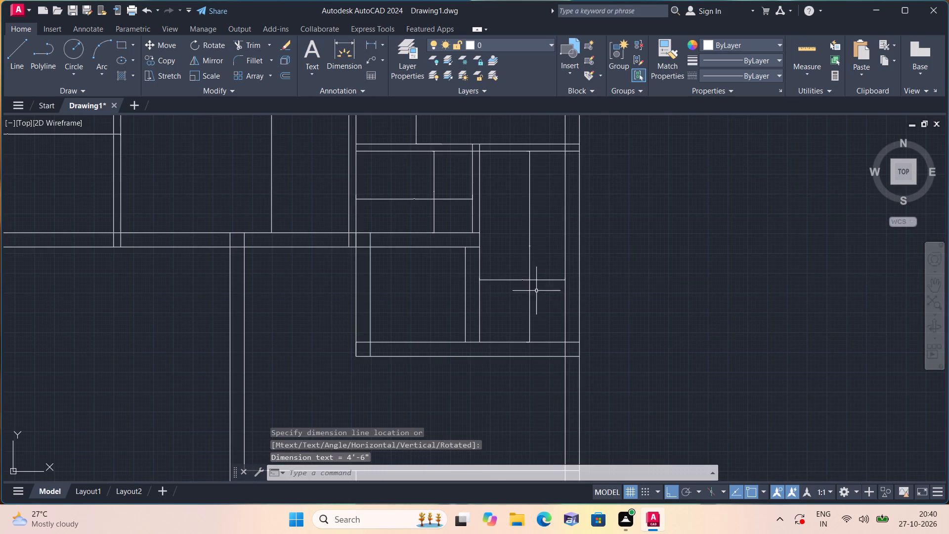
Add linear dimensions for the clear length and width of the small square room just west of the narrow east room.
click(375, 43)
scroll(440, 268, down, 1)
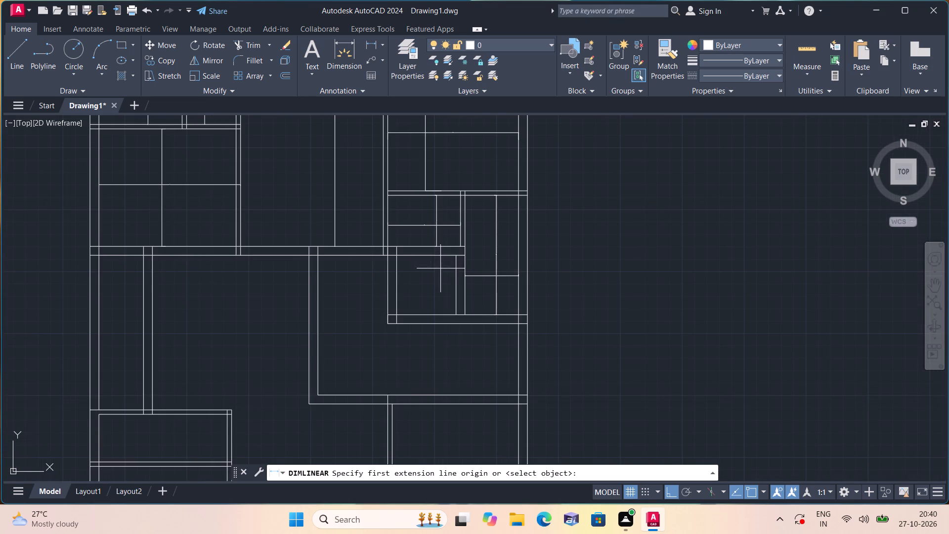
click(431, 254)
click(431, 316)
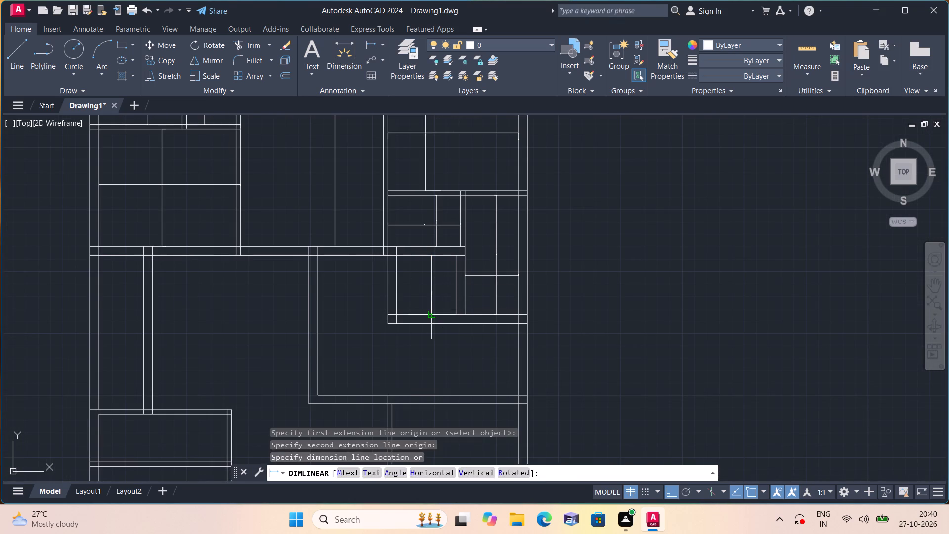
click(424, 296)
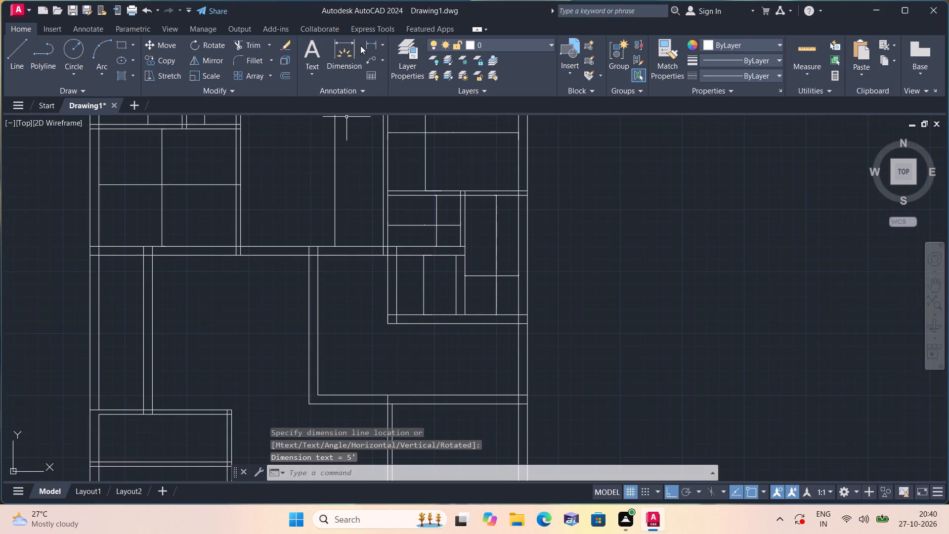
drag(364, 46, 370, 46)
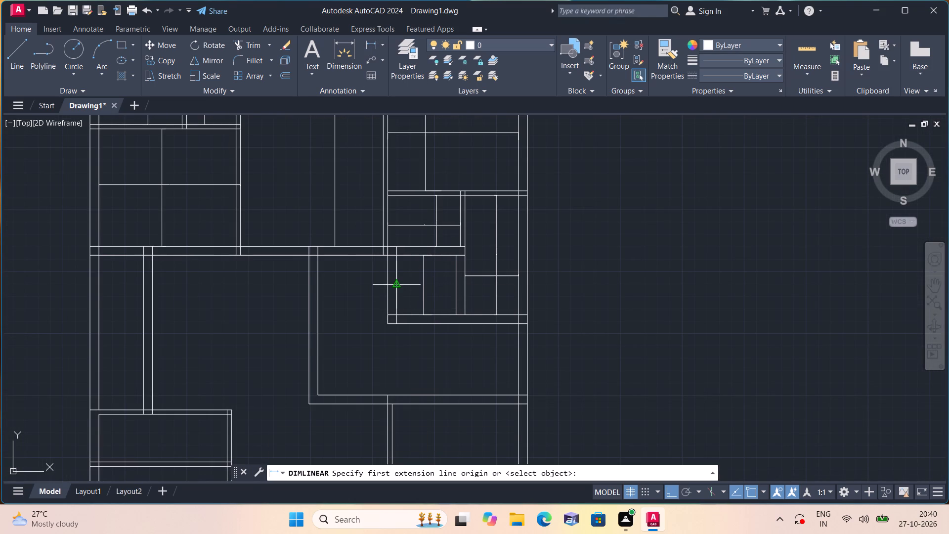
click(395, 286)
click(459, 286)
click(446, 292)
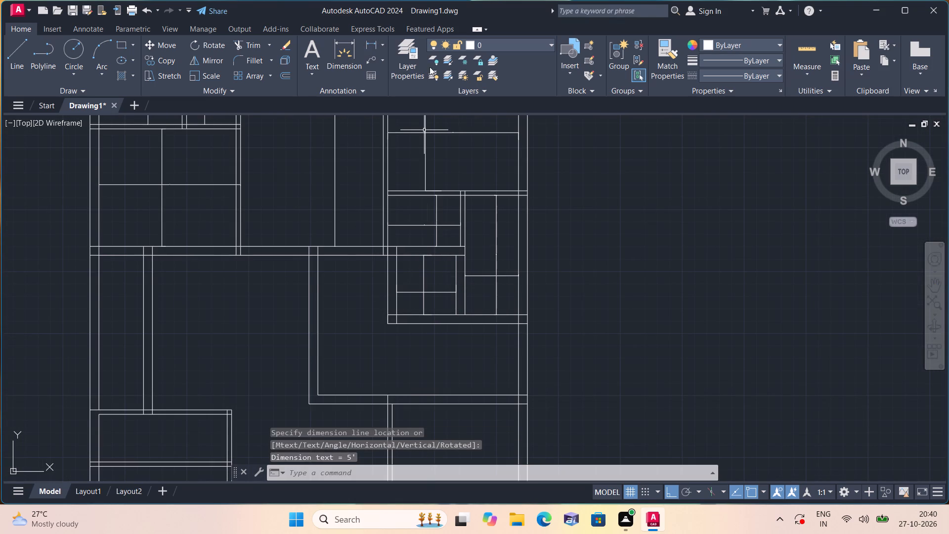
Add linear dimensions for the clear length and width of the west leg of the L-shaped space around that small room.
click(374, 41)
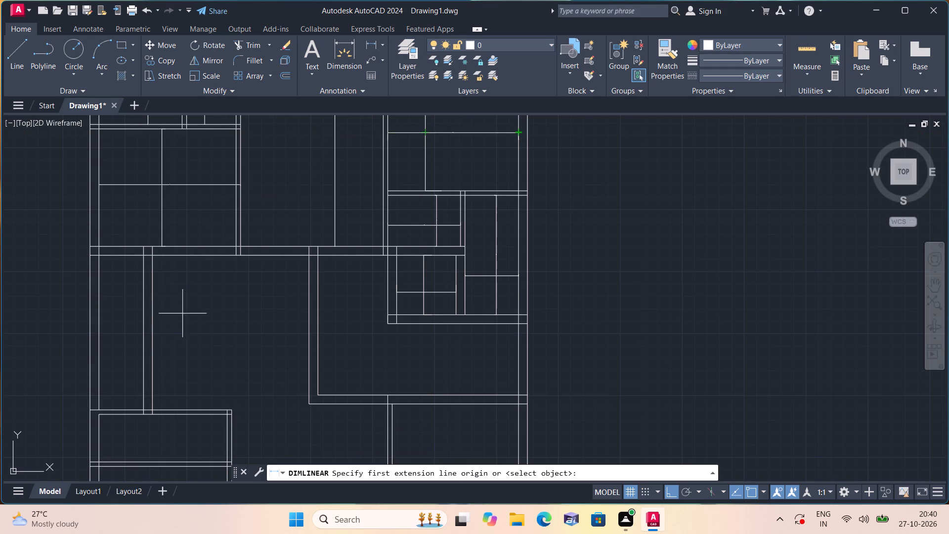
scroll(202, 316, down, 1)
middle_drag(202, 316, 208, 313)
middle_drag(219, 311, 349, 234)
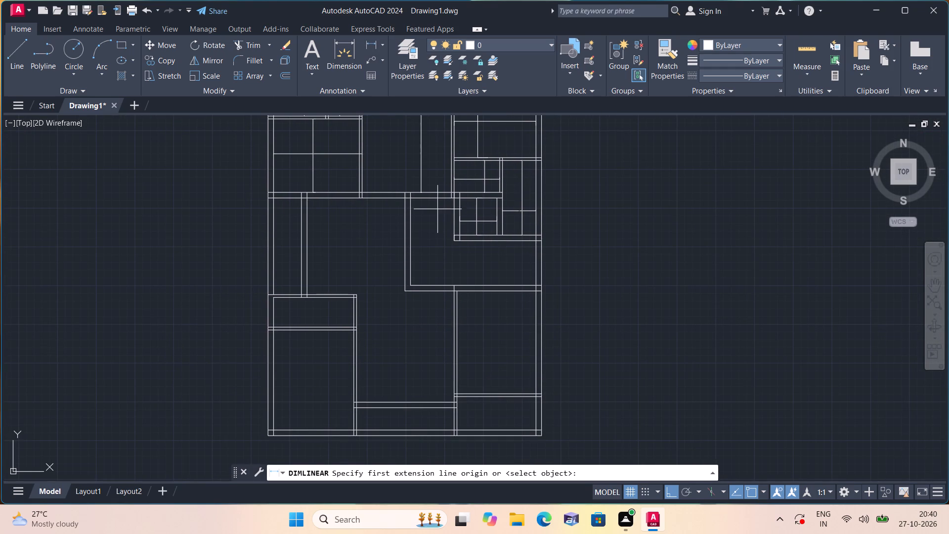
scroll(436, 208, up, 1)
click(434, 193)
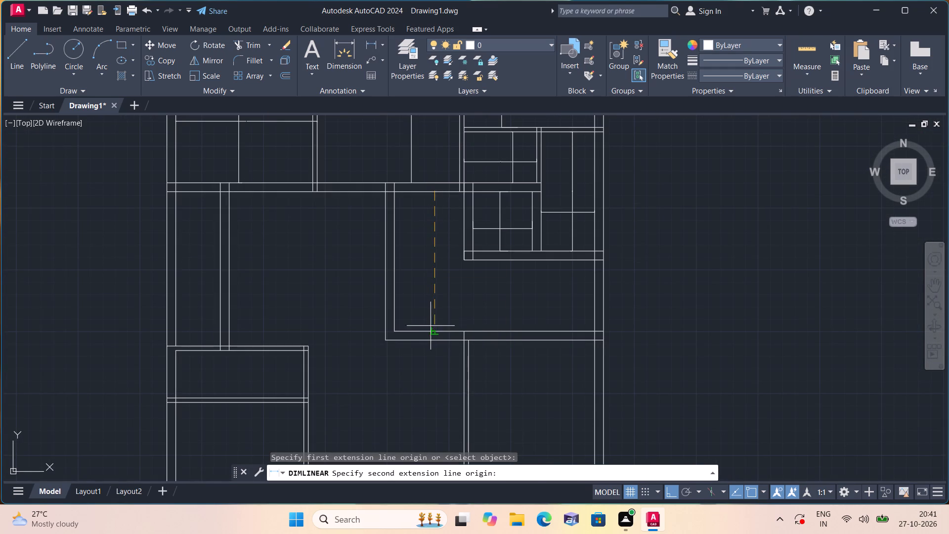
click(433, 328)
click(441, 306)
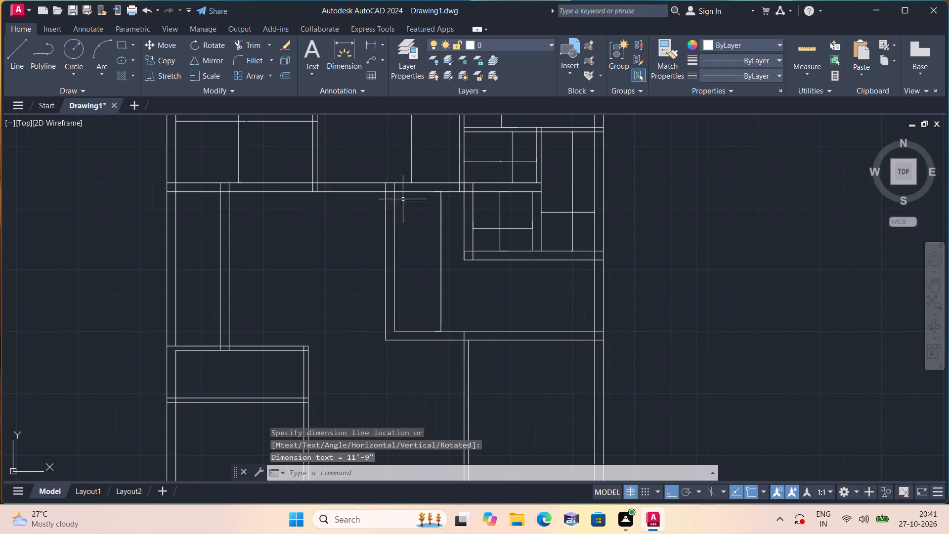
click(372, 44)
scroll(462, 264, up, 1)
click(468, 259)
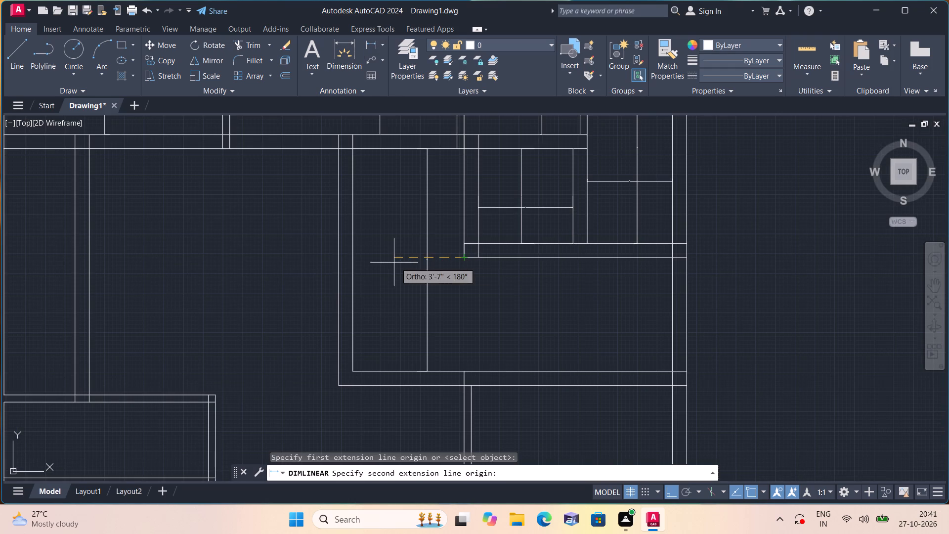
click(355, 255)
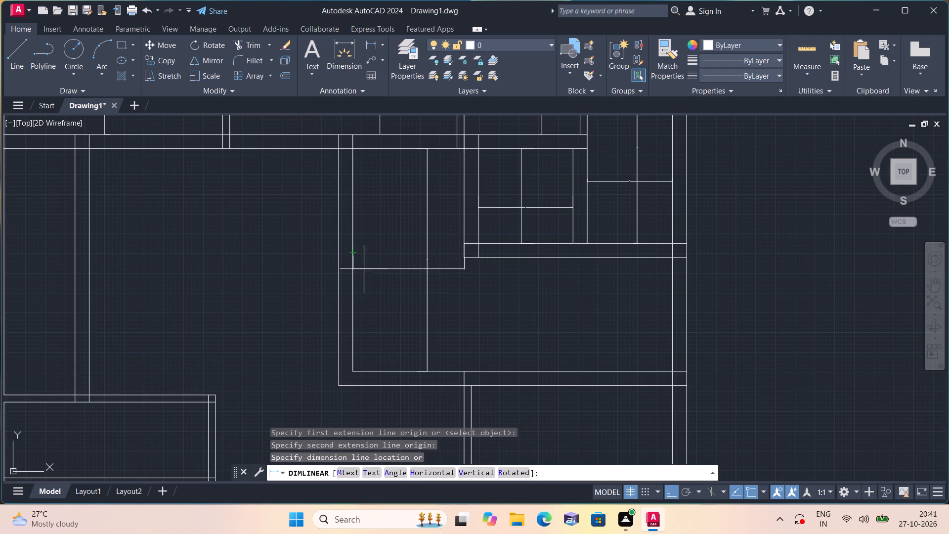
click(367, 271)
Add a vertical linear dimension for the clear depth of the L-shaped space's east leg, below the small room.
click(375, 43)
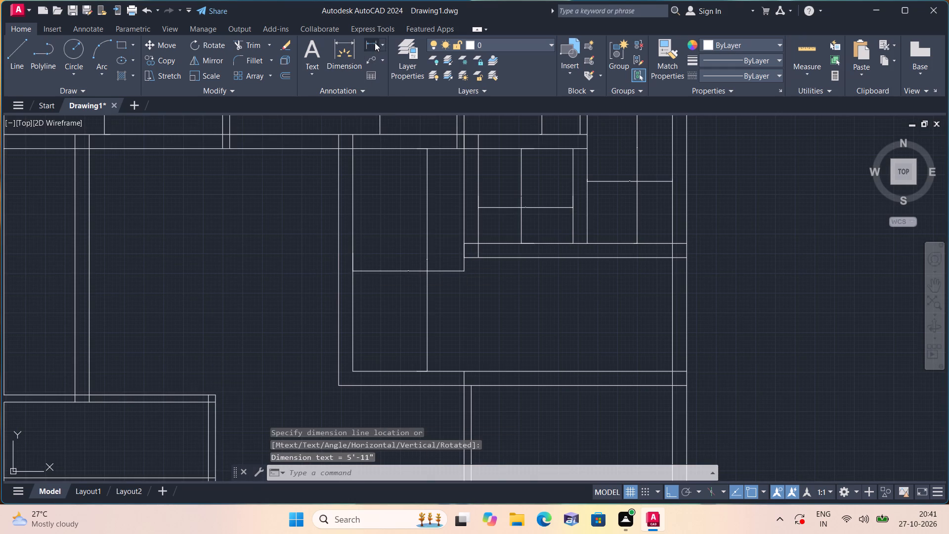
scroll(447, 198, down, 2)
click(497, 228)
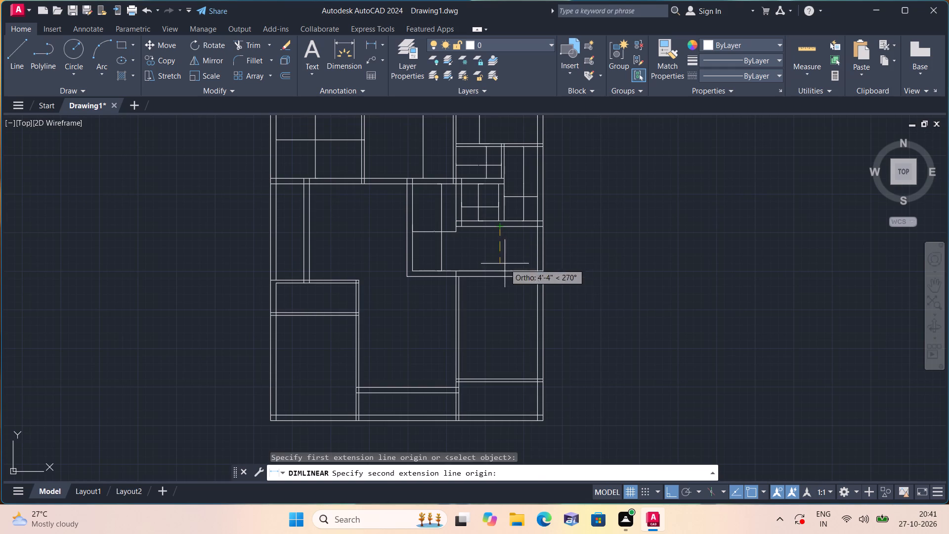
click(501, 271)
click(498, 264)
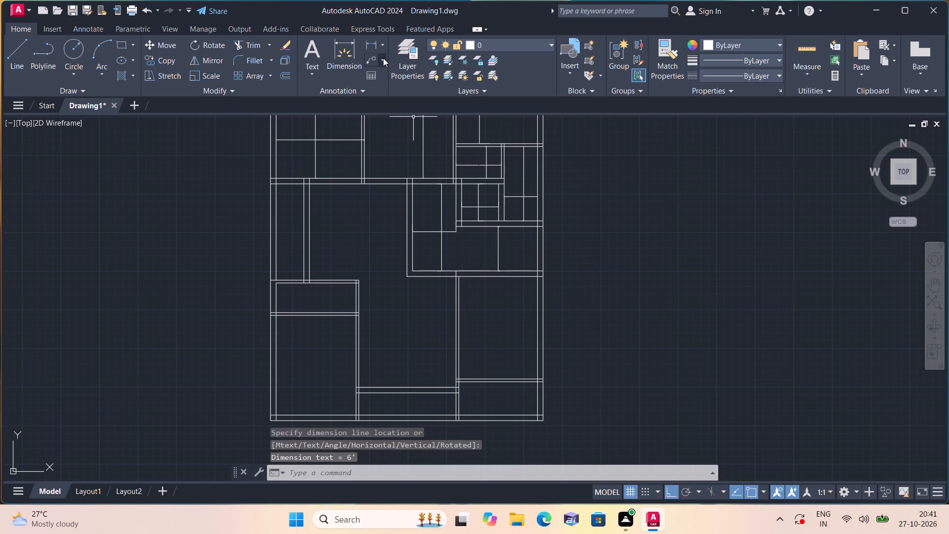
Add vertical linear dimensions for the clear lengths of the narrow room along the west outer wall and the central space beside it.
click(368, 46)
scroll(448, 255, up, 2)
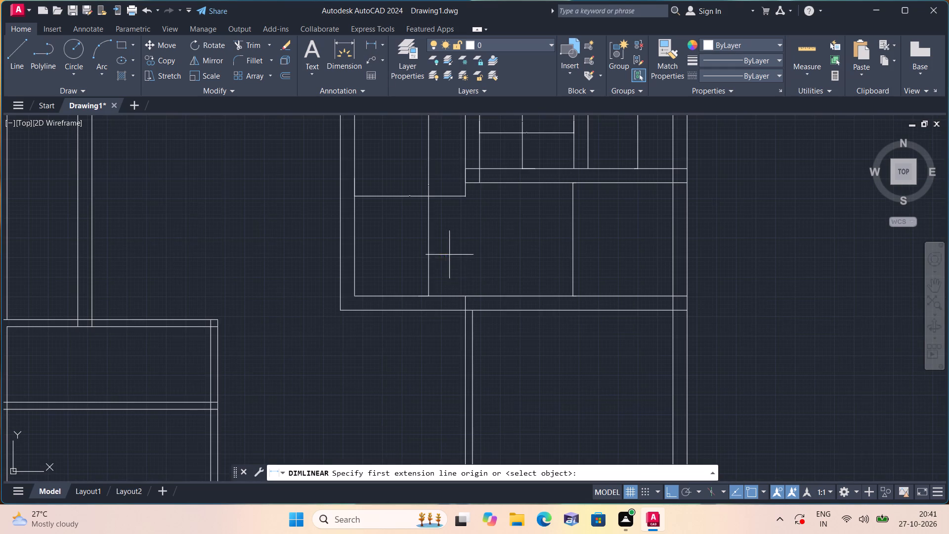
scroll(472, 282, down, 1)
scroll(429, 327, down, 1)
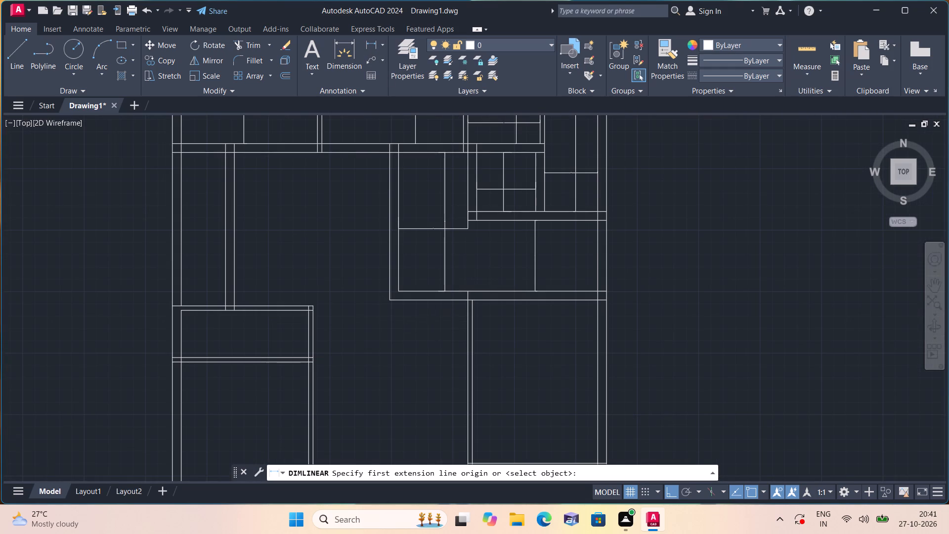
scroll(290, 227, up, 1)
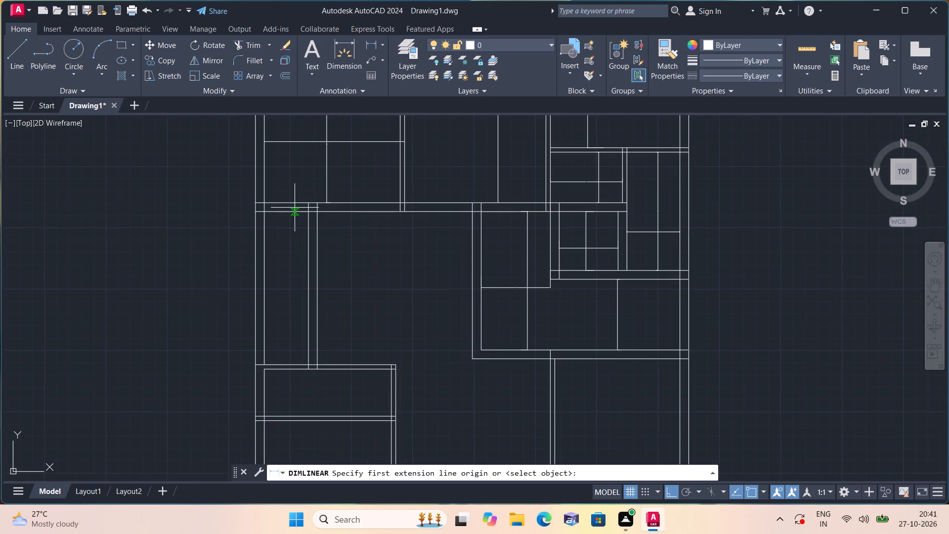
click(286, 210)
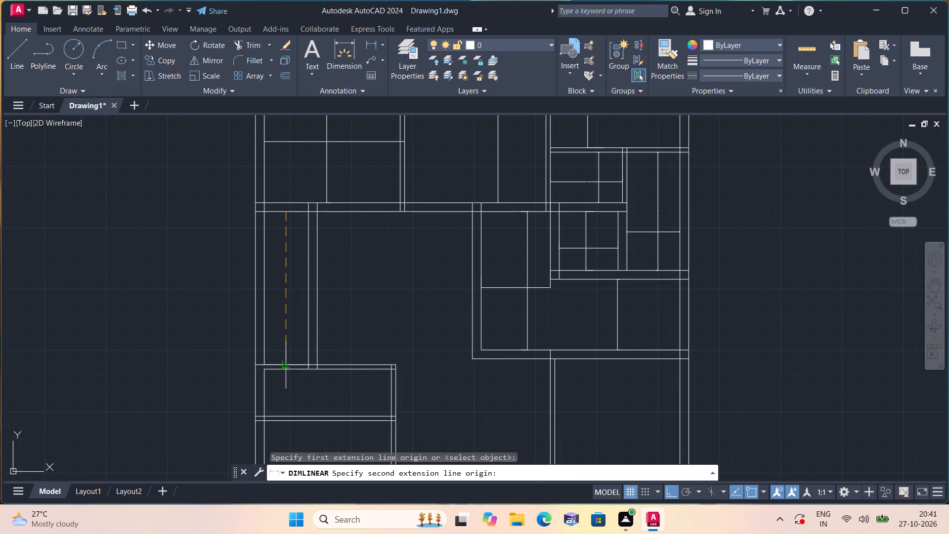
click(286, 362)
click(285, 347)
click(372, 42)
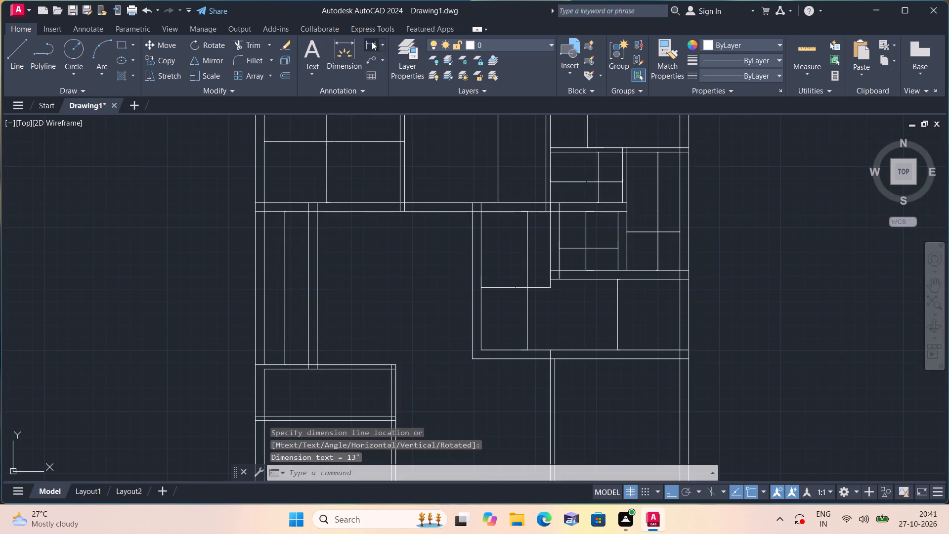
click(388, 213)
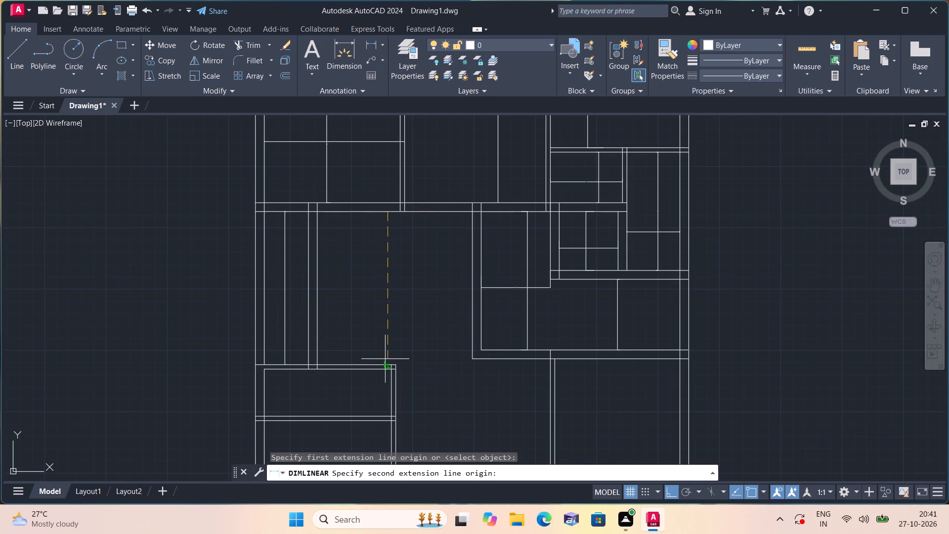
click(388, 365)
click(388, 350)
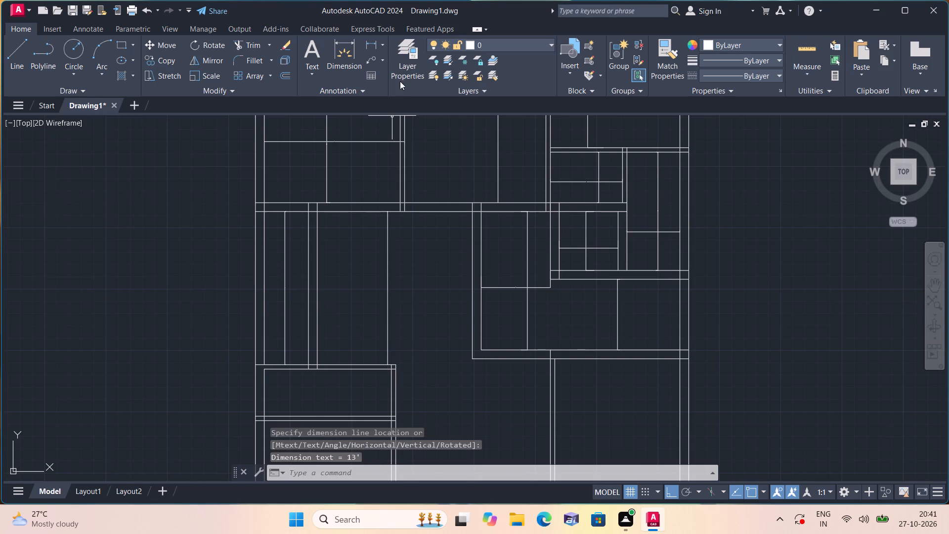
Add horizontal linear dimensions for the clear widths of that narrow west room and the adjoining central space.
click(370, 41)
scroll(280, 327, up, 1)
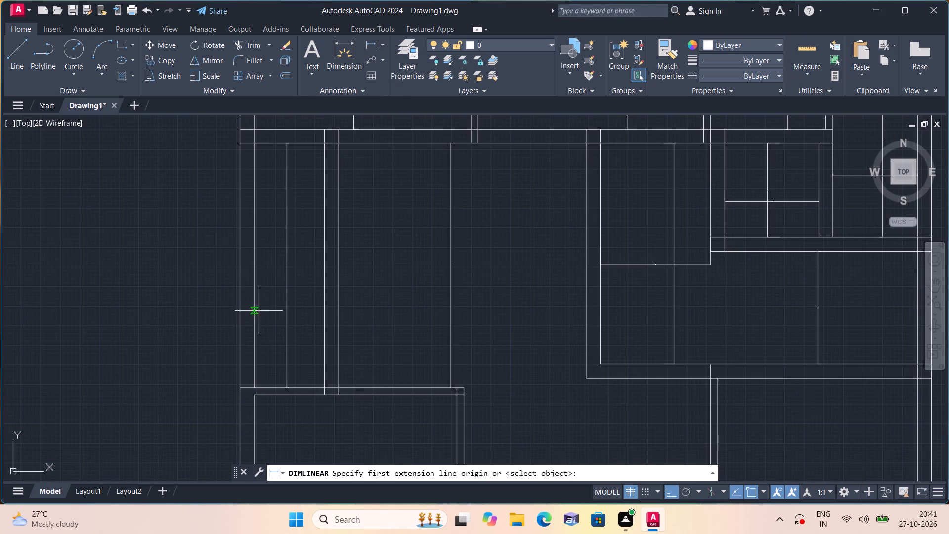
click(254, 301)
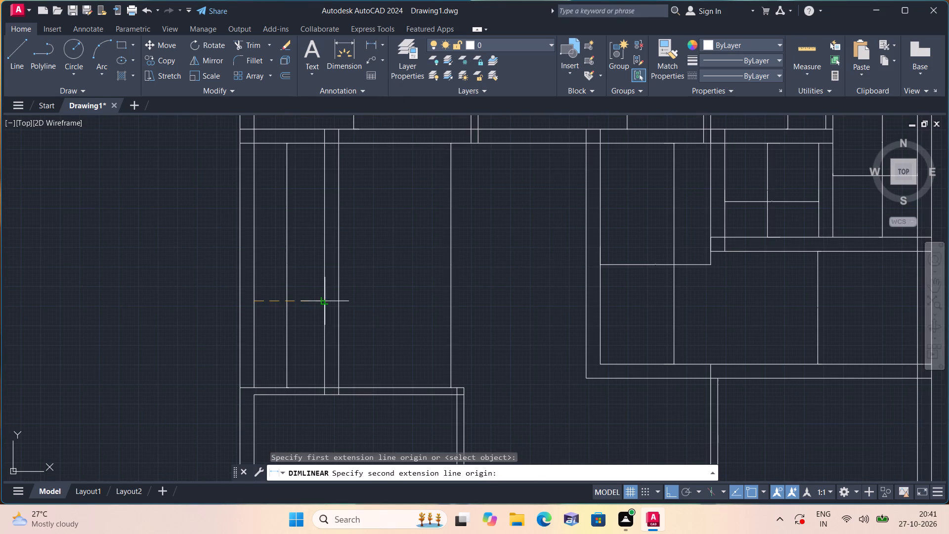
click(323, 302)
click(319, 293)
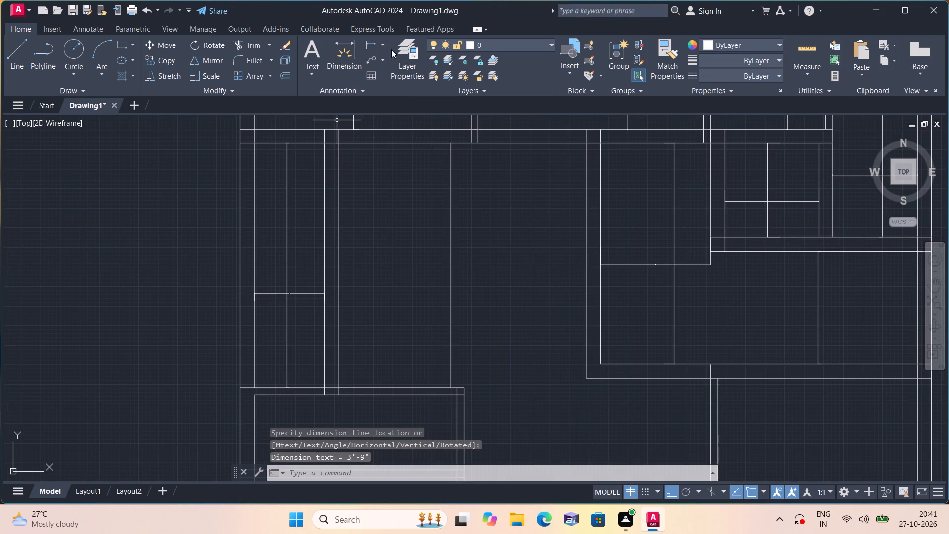
click(369, 44)
click(341, 279)
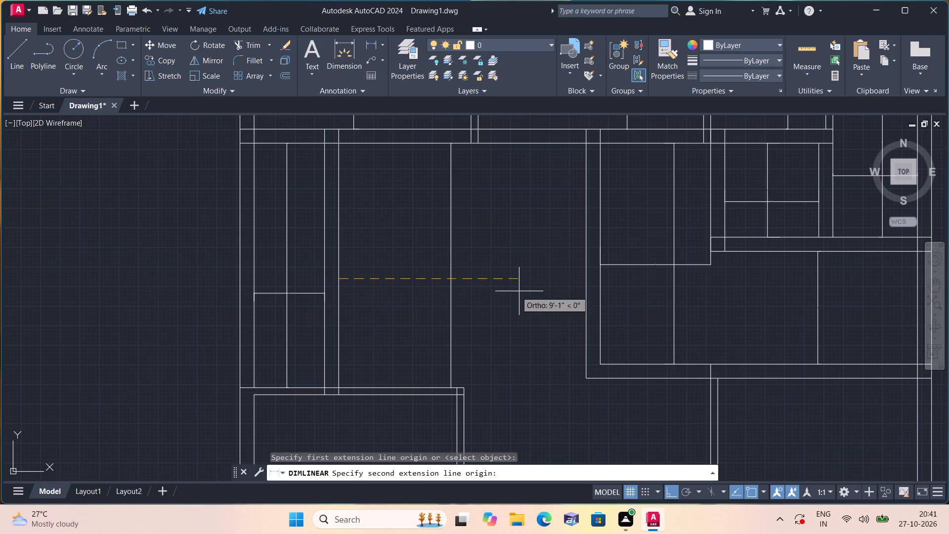
click(584, 278)
click(563, 280)
Add linear dimensions for the clear length and width of the shallow room directly below the narrow west room.
scroll(535, 277, down, 2)
middle_drag(549, 317, 533, 296)
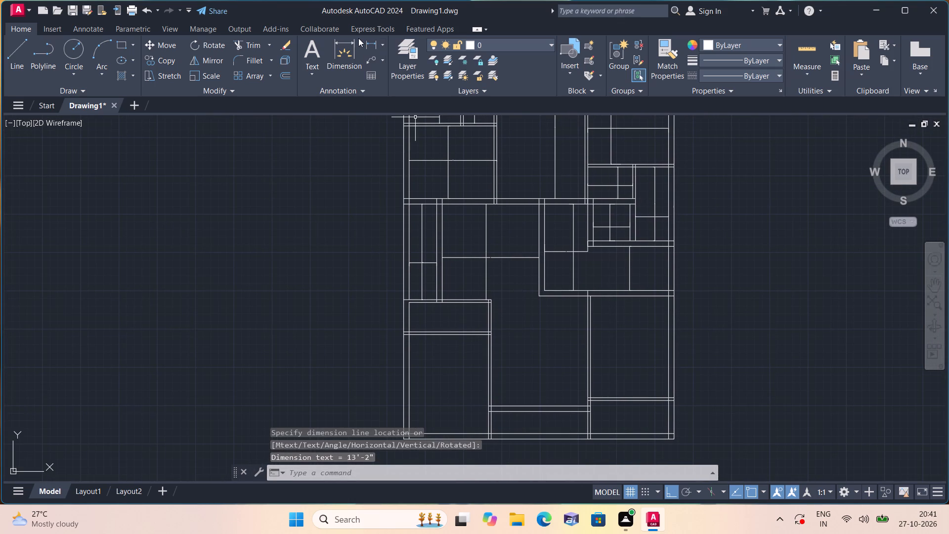
click(374, 42)
scroll(454, 321, up, 1)
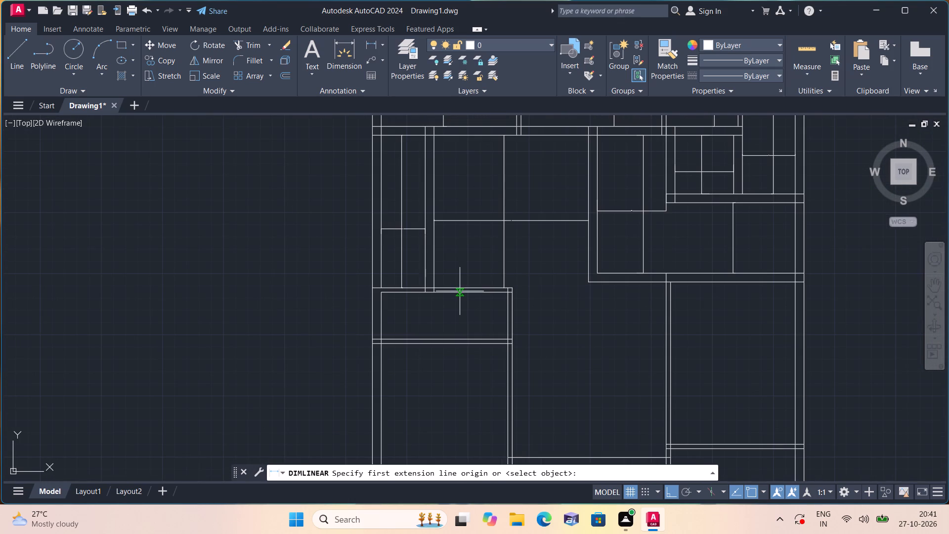
click(460, 291)
click(462, 341)
click(461, 328)
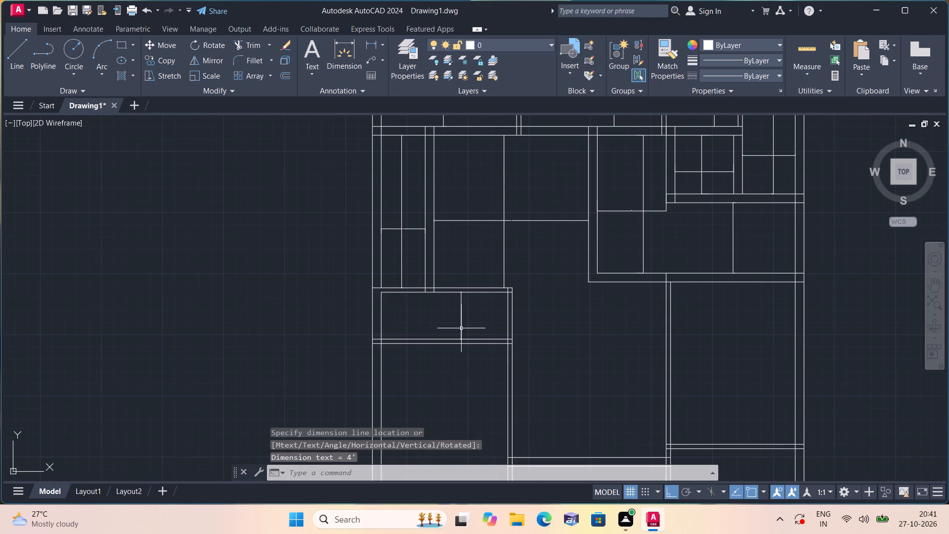
click(373, 46)
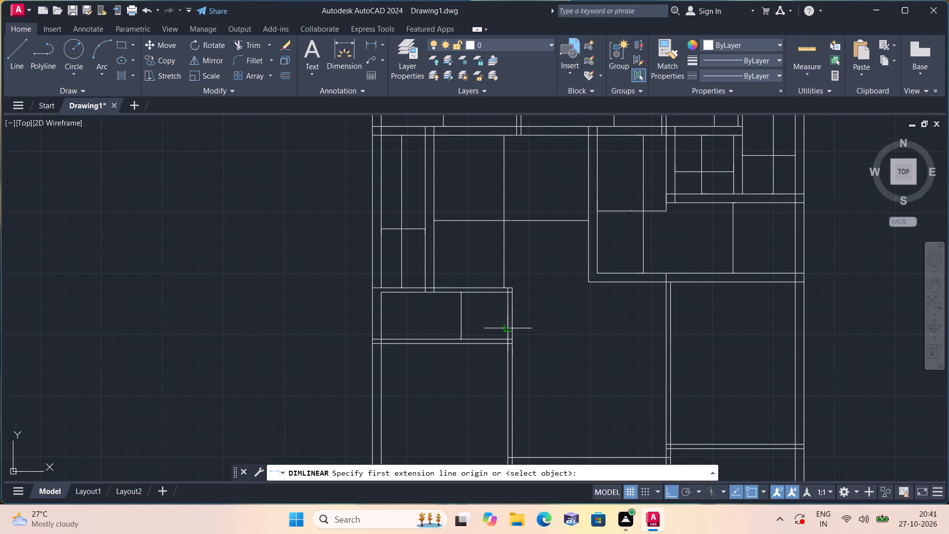
click(508, 327)
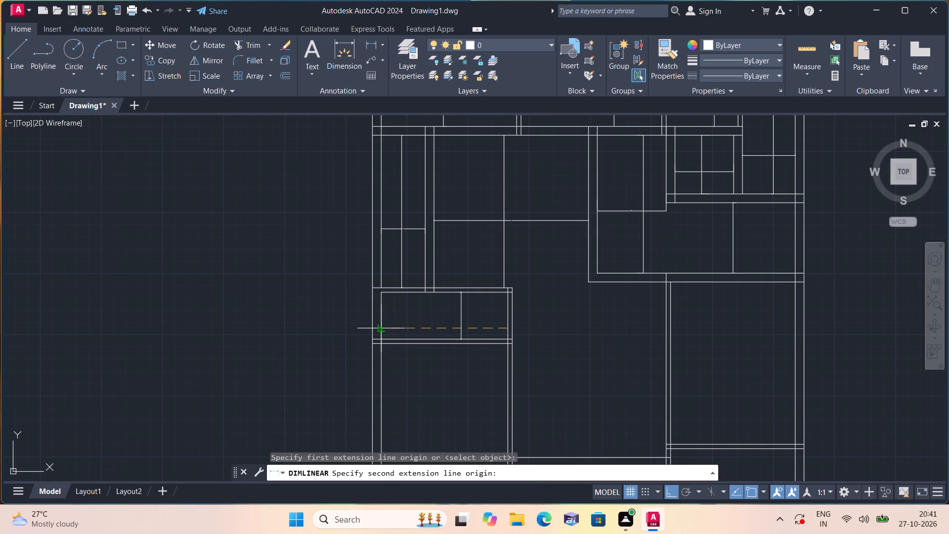
click(378, 326)
click(395, 325)
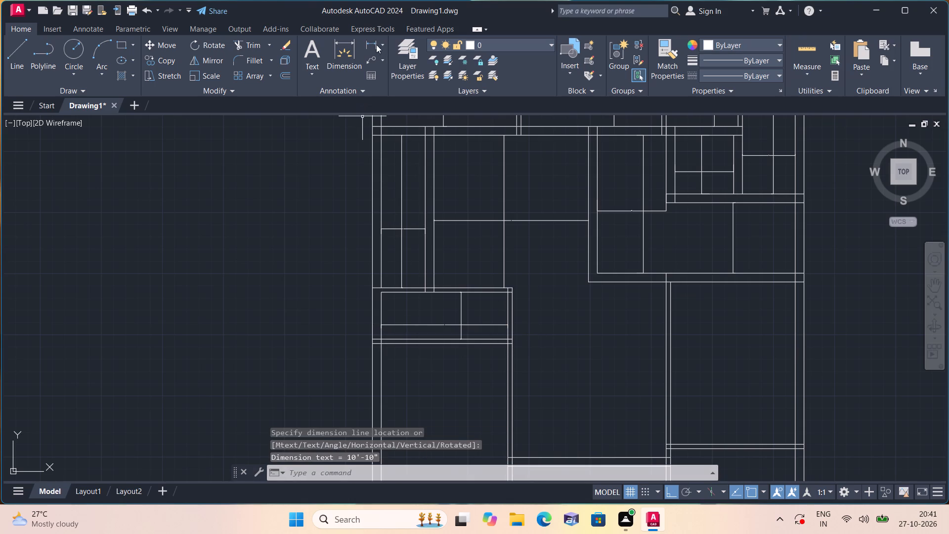
Add a vertical linear dimension for the clear length of the southwest corner room, from its north partition to the south outer wall.
click(375, 42)
scroll(599, 359, down, 1)
middle_drag(597, 357, 543, 308)
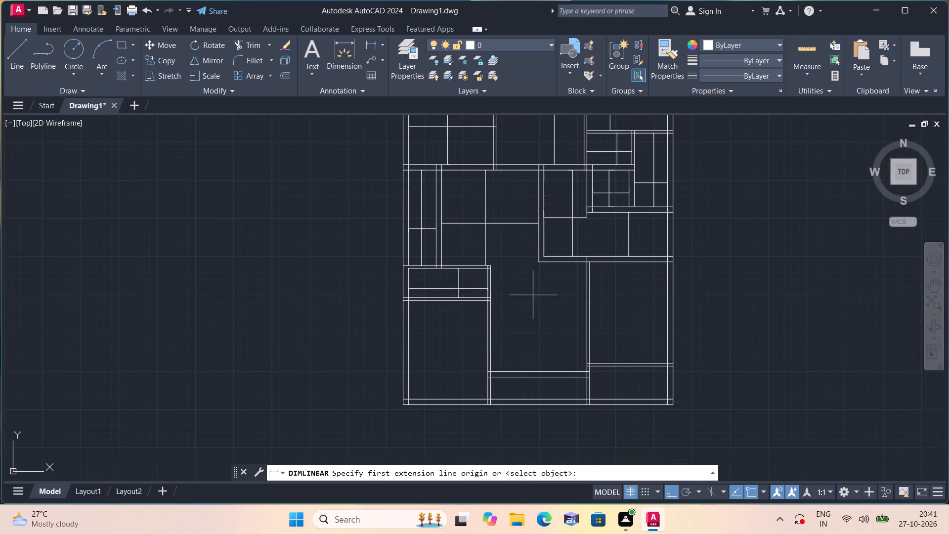
scroll(466, 329, up, 2)
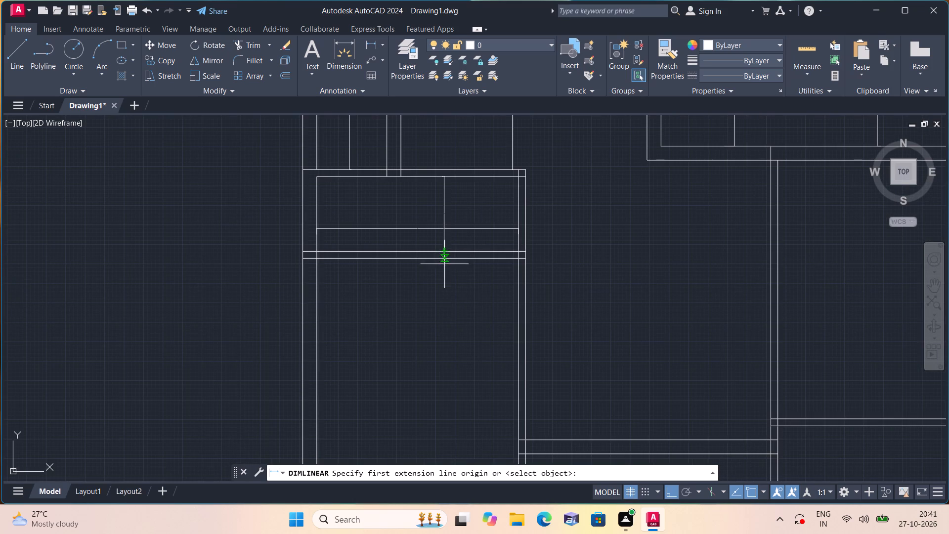
click(444, 260)
scroll(475, 400, down, 1)
middle_drag(473, 394, 467, 366)
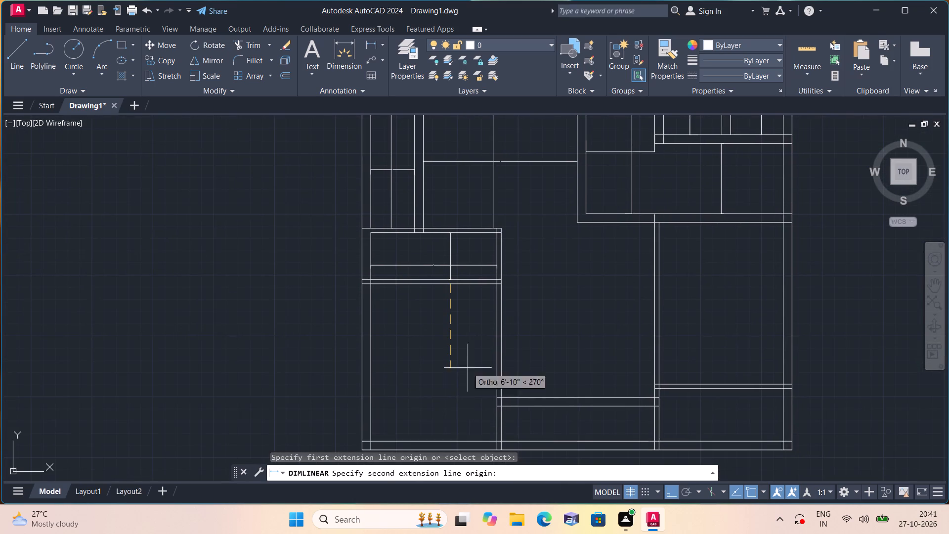
scroll(468, 424, down, 1)
click(457, 433)
click(447, 407)
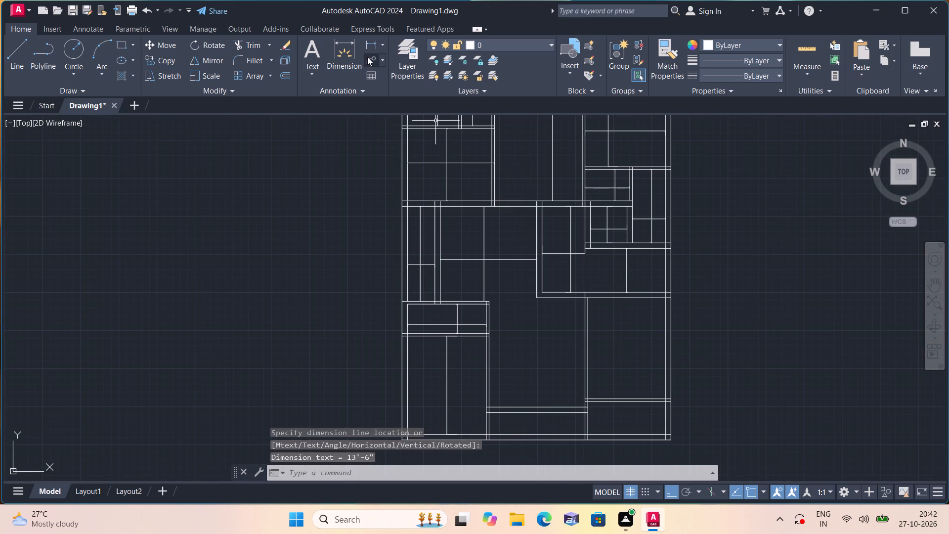
Add a horizontal linear dimension for the clear width of the southwest corner room, between the west outer wall and its east partition.
click(366, 44)
scroll(401, 330, up, 1)
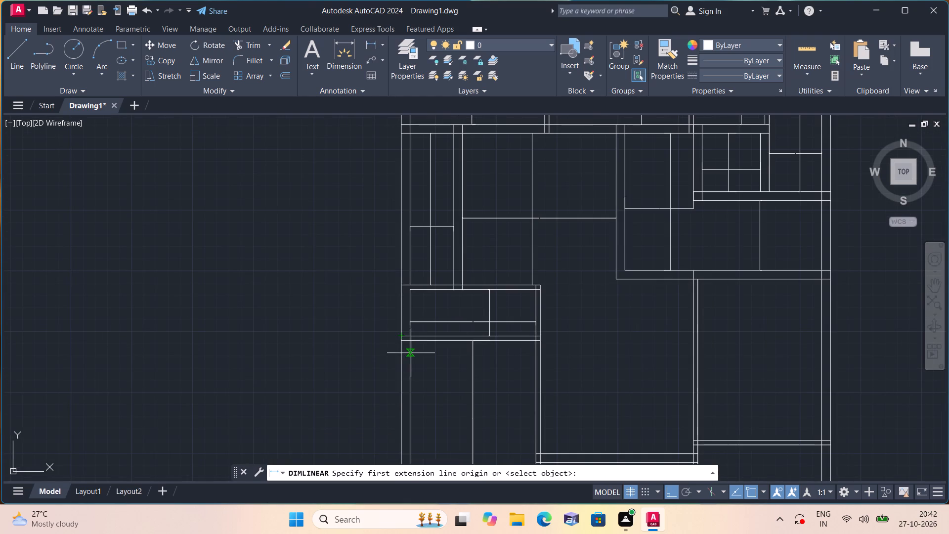
click(411, 357)
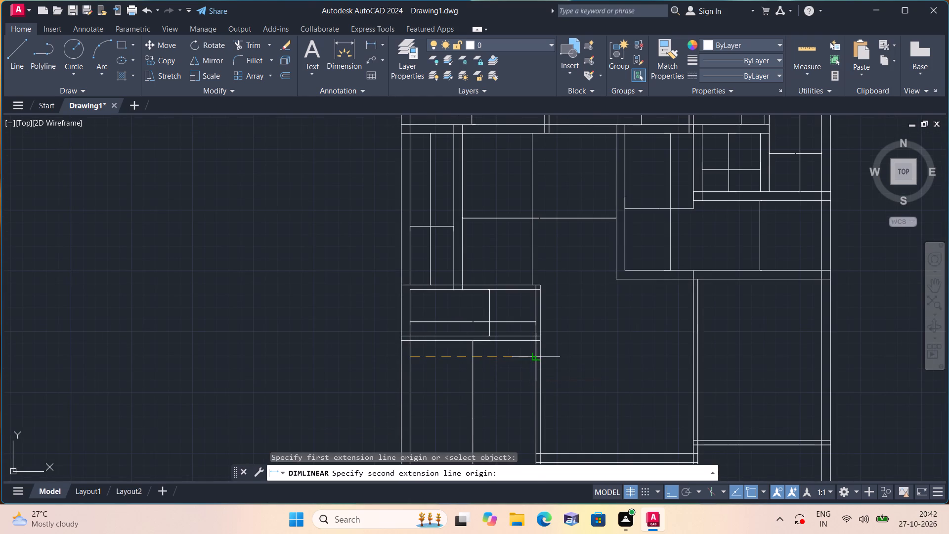
click(537, 358)
click(529, 367)
Add vertical and horizontal linear dimensions across the shallow central space along the south outer wall, between the southwest and southeast corner rooms.
click(374, 43)
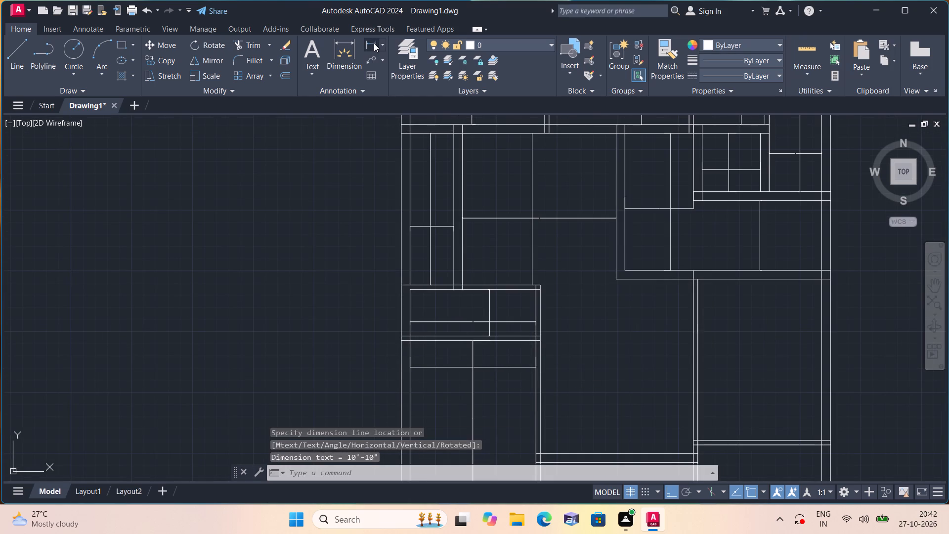
scroll(447, 248, down, 2)
middle_drag(532, 307, 480, 256)
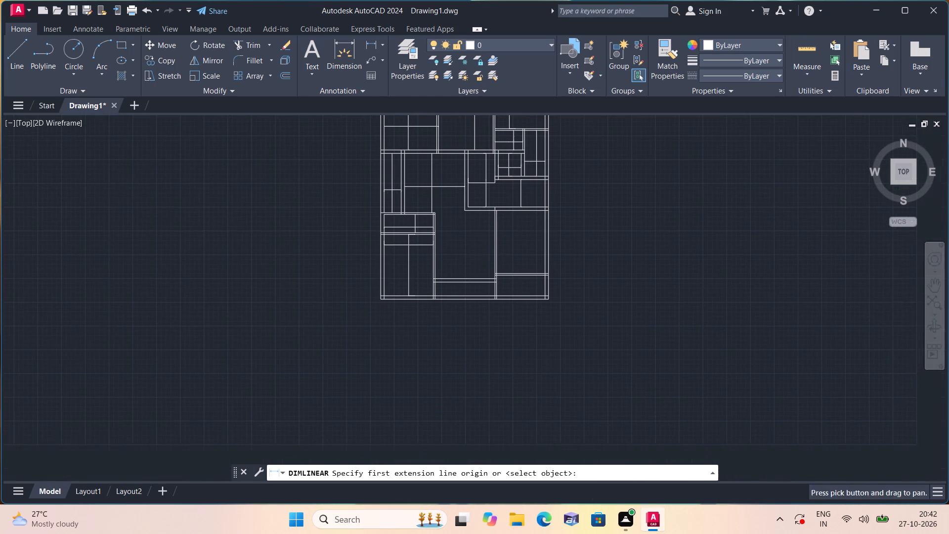
scroll(489, 304, up, 2)
click(446, 264)
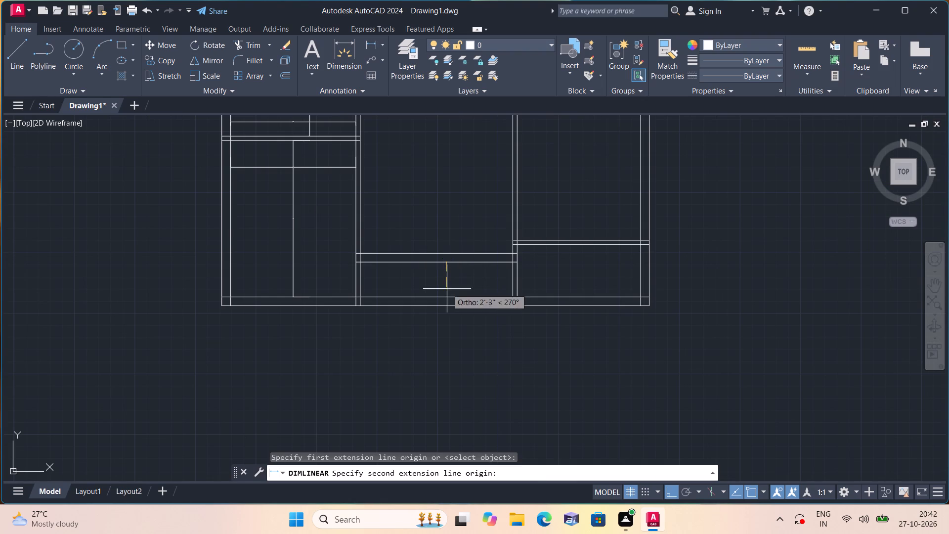
click(447, 297)
click(447, 293)
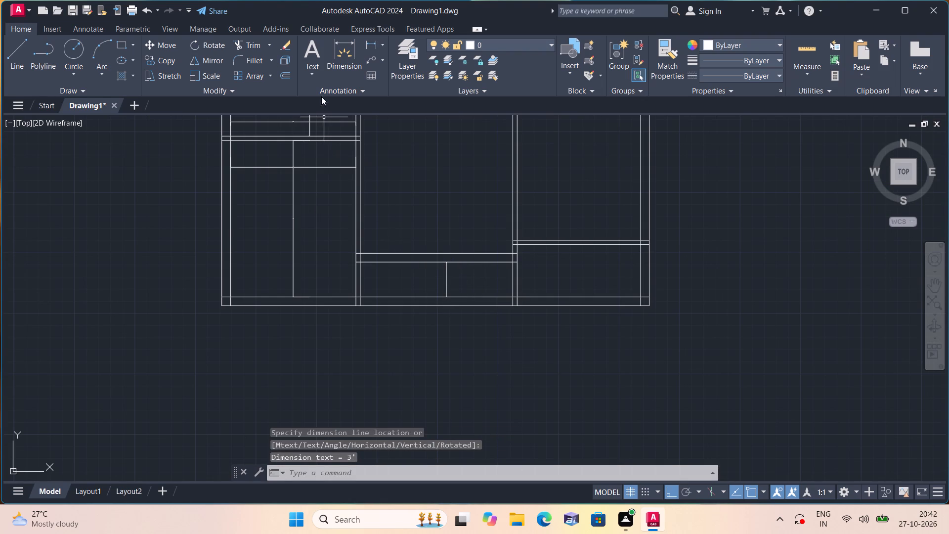
click(371, 44)
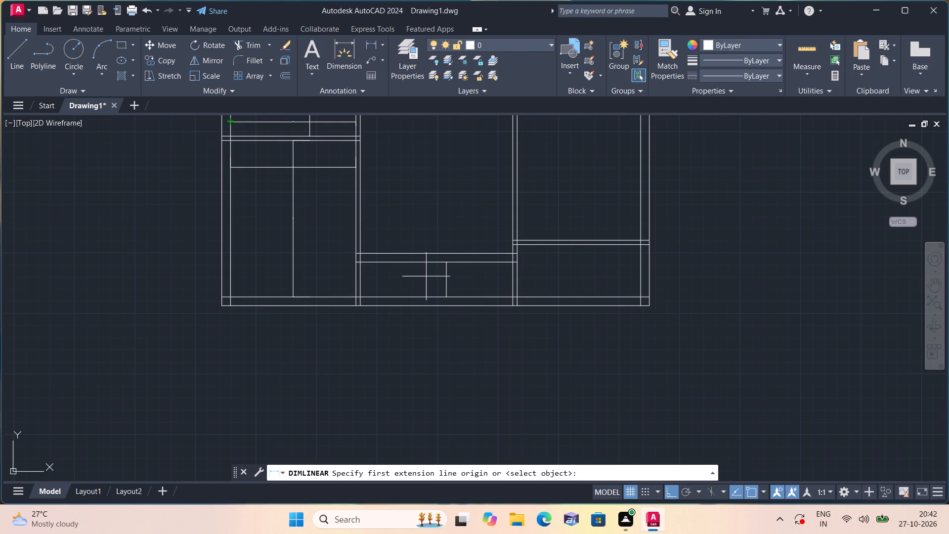
scroll(364, 287, up, 1)
click(355, 274)
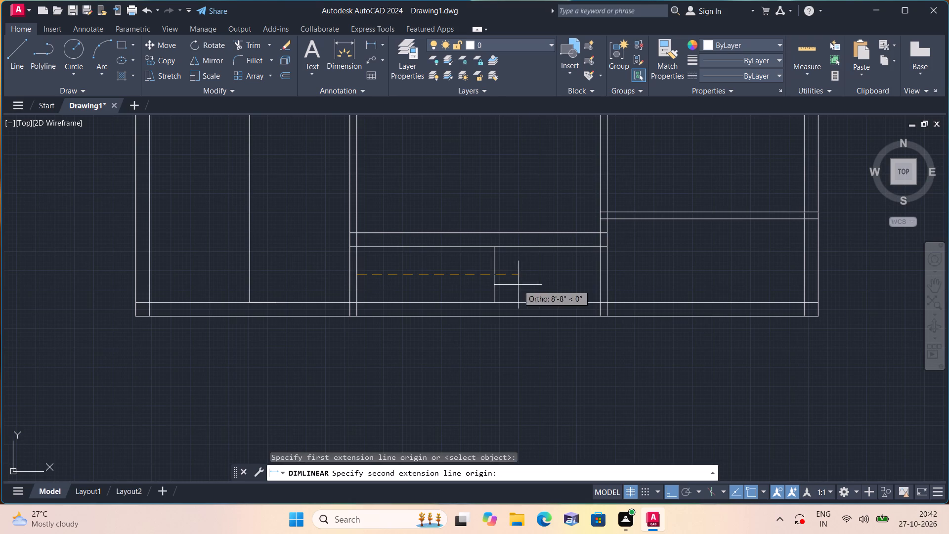
click(605, 273)
click(569, 279)
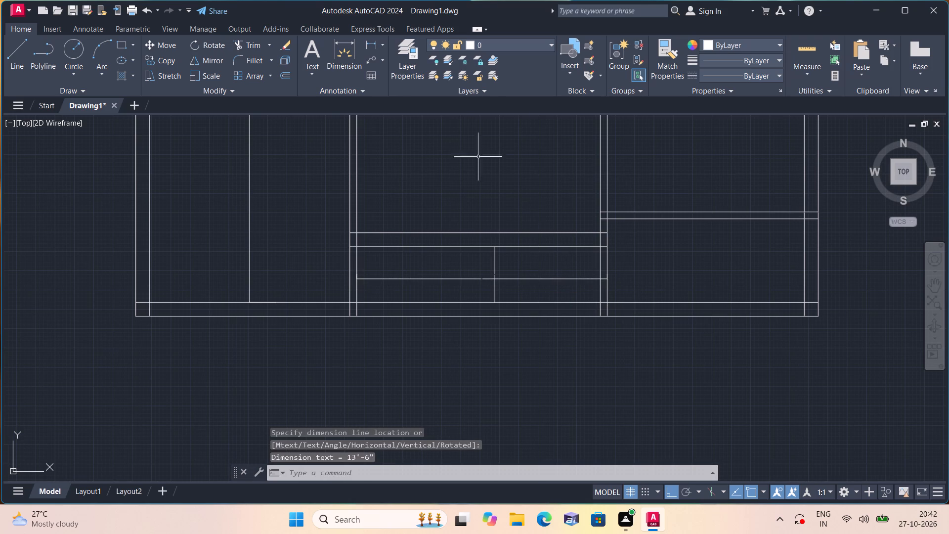
Add a vertical linear dimension for the clear length of the southeast corner room, from its north partition to the south outer wall.
click(369, 39)
scroll(490, 190, down, 1)
scroll(610, 222, up, 1)
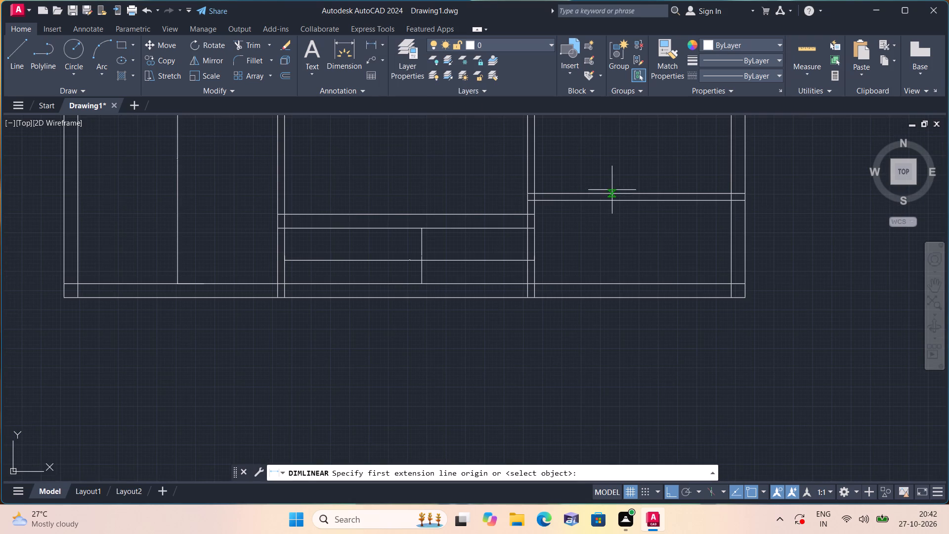
click(613, 201)
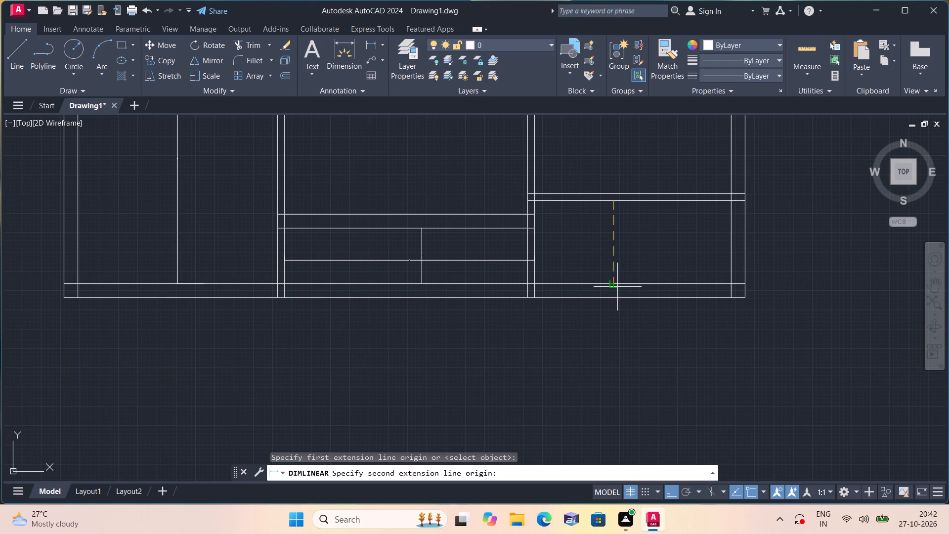
click(617, 281)
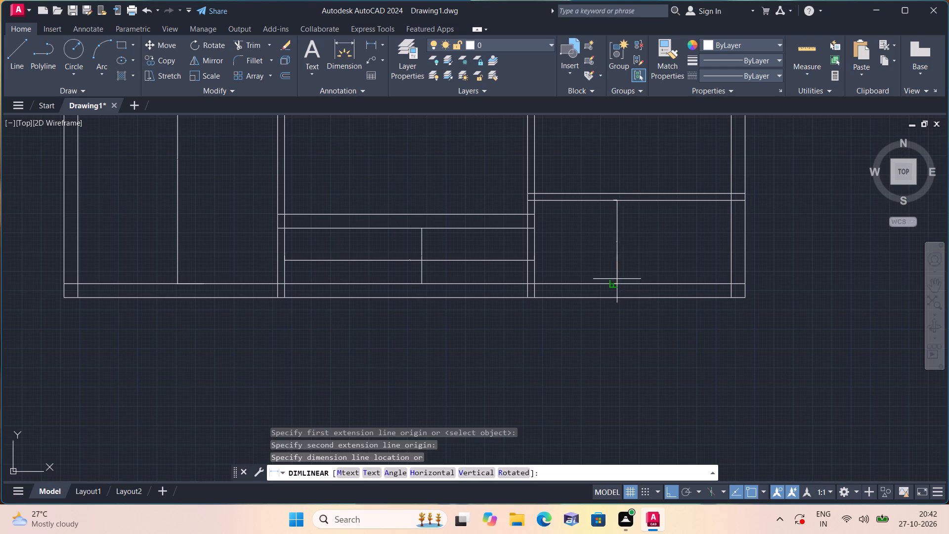
click(616, 248)
Stretch the east end of the shallow south-central space's width dimension back to the near face of its east partition.
scroll(532, 252, up, 2)
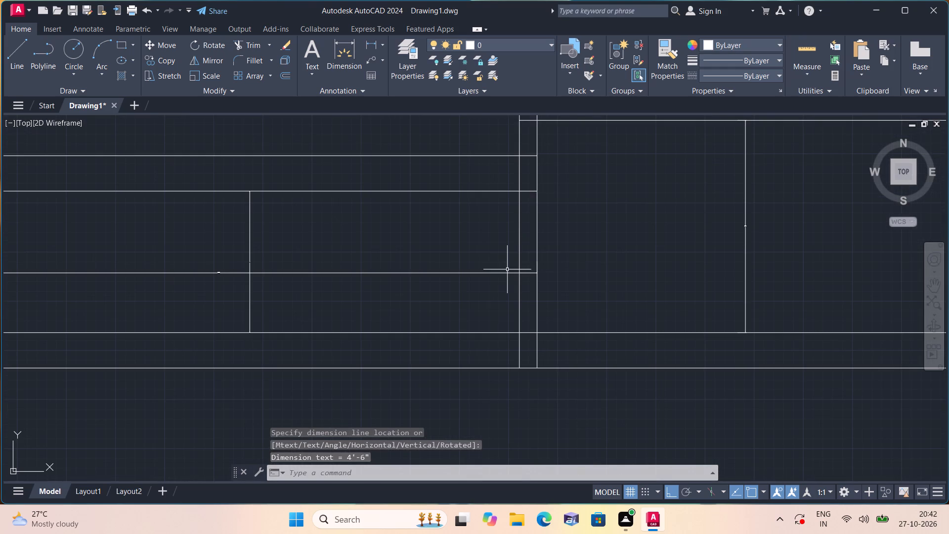
click(506, 273)
scroll(506, 273, down, 1)
middle_drag(500, 260, 551, 250)
scroll(581, 254, up, 2)
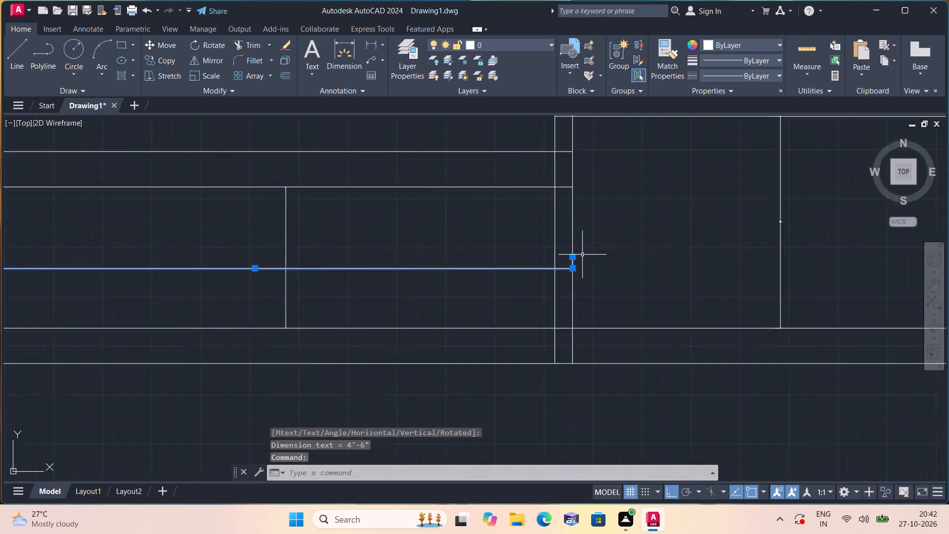
click(564, 256)
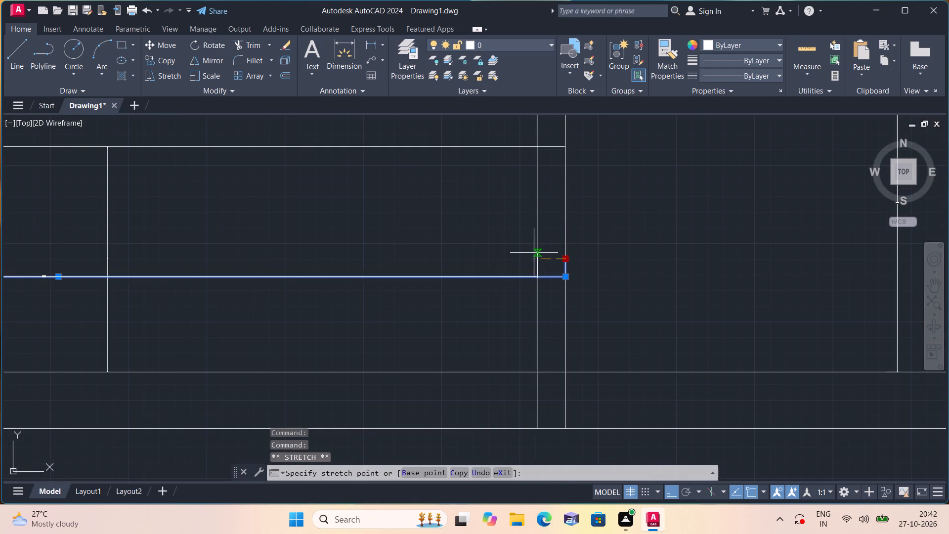
click(534, 257)
scroll(492, 218, down, 3)
middle_drag(485, 221, 487, 231)
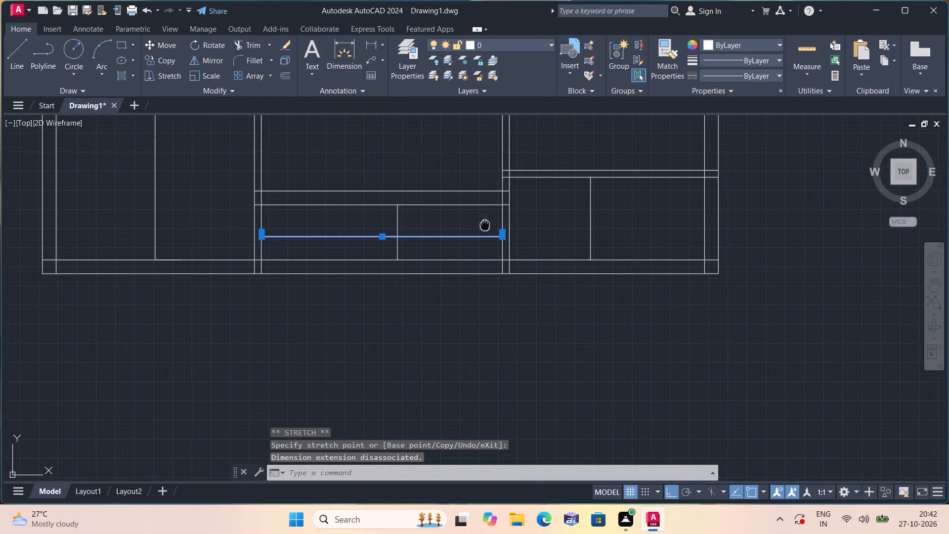
middle_drag(487, 231, 518, 293)
scroll(507, 269, down, 1)
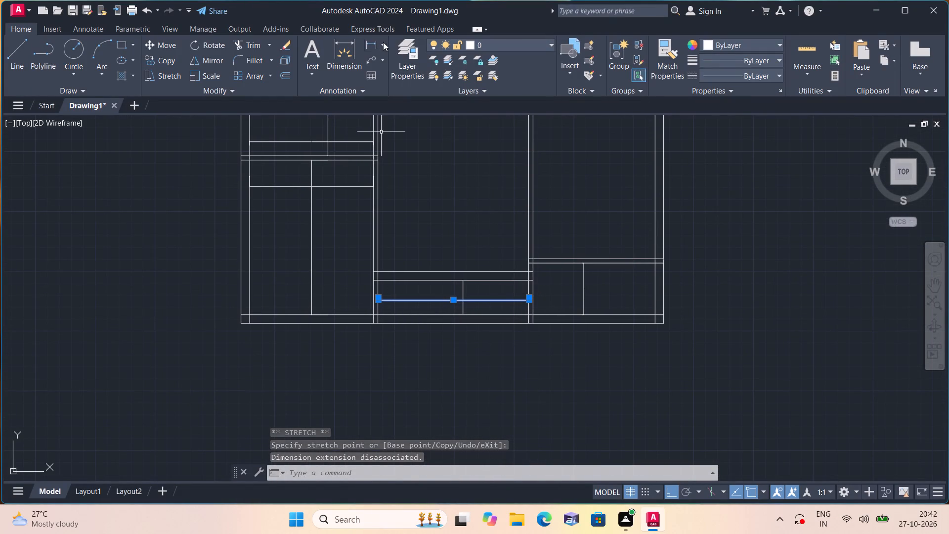
key(Escape)
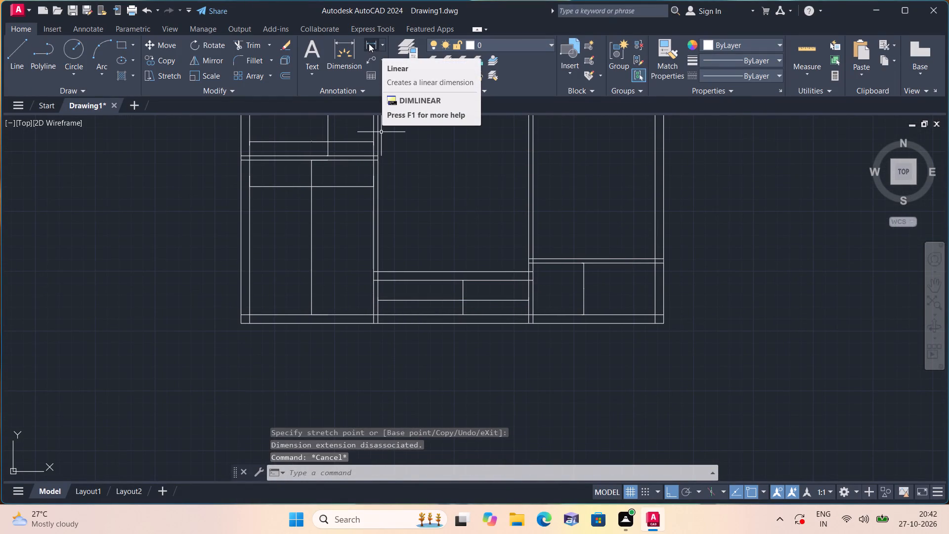
Add vertical and horizontal linear dimensions for the clear length and width of the room directly north of the southeast corner room.
click(365, 41)
middle_drag(429, 184, 462, 312)
scroll(426, 193, down, 1)
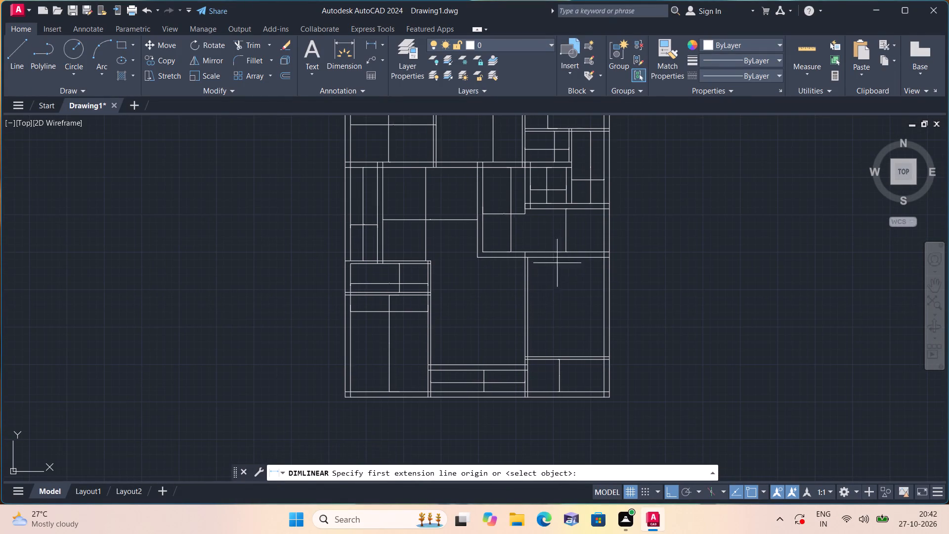
click(568, 261)
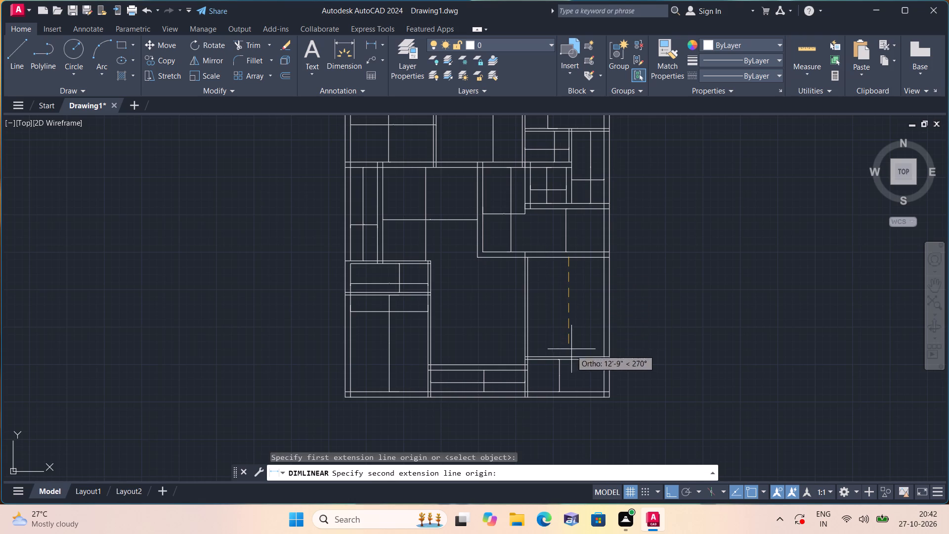
click(569, 356)
click(567, 341)
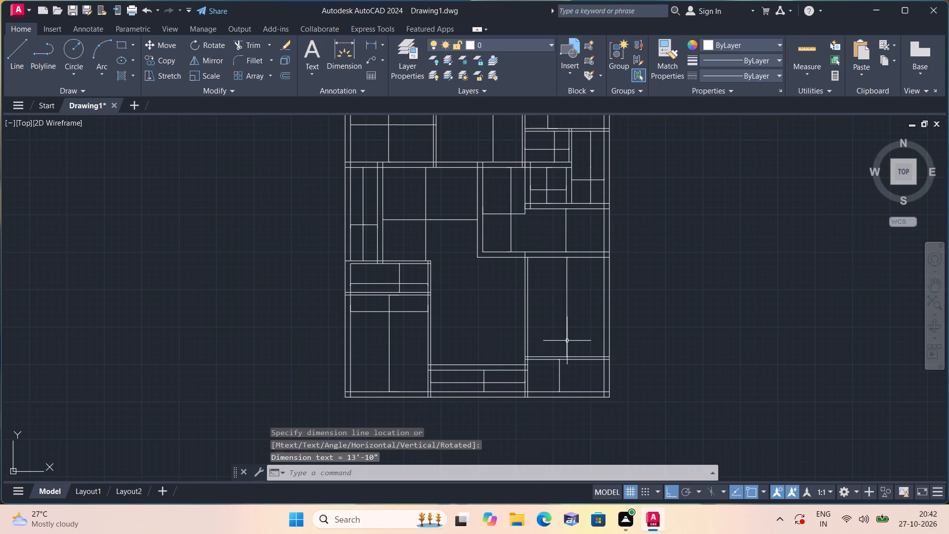
click(369, 40)
scroll(542, 314, up, 2)
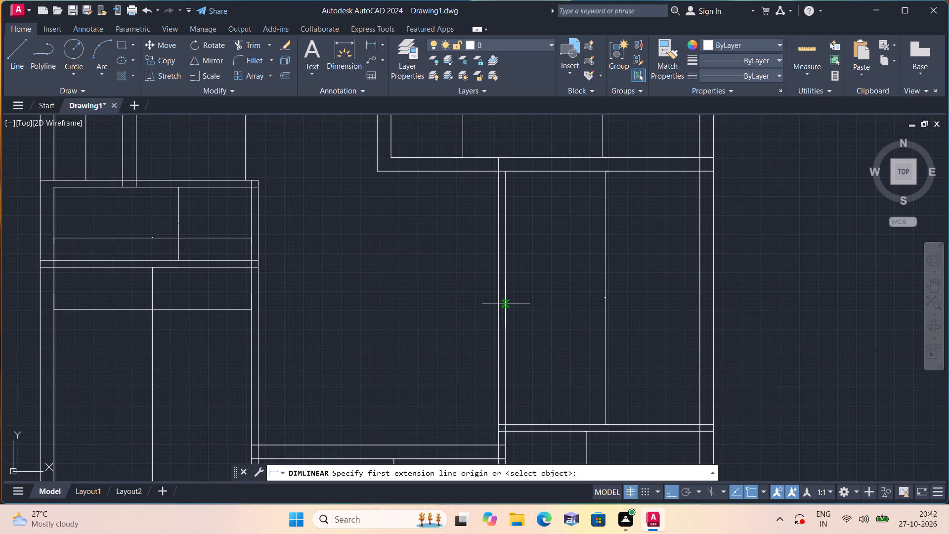
click(505, 304)
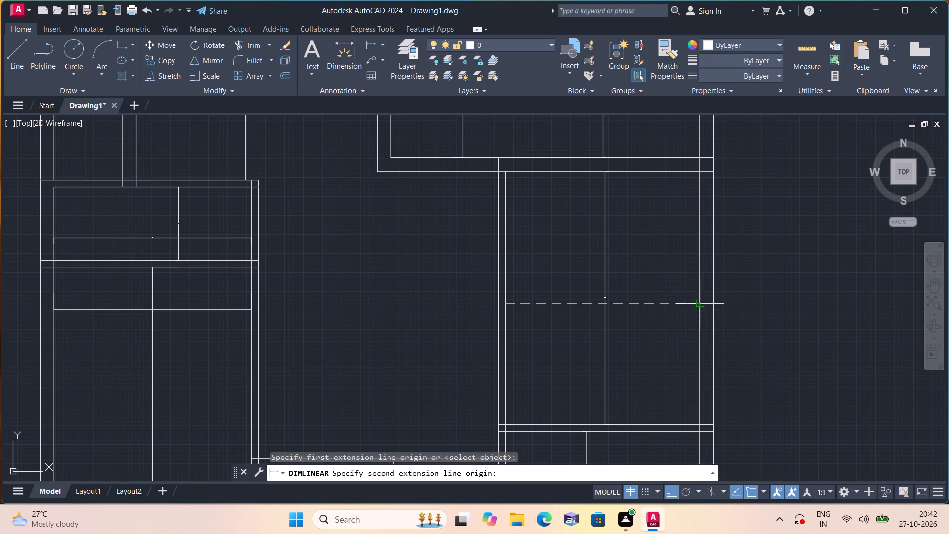
click(695, 304)
click(687, 294)
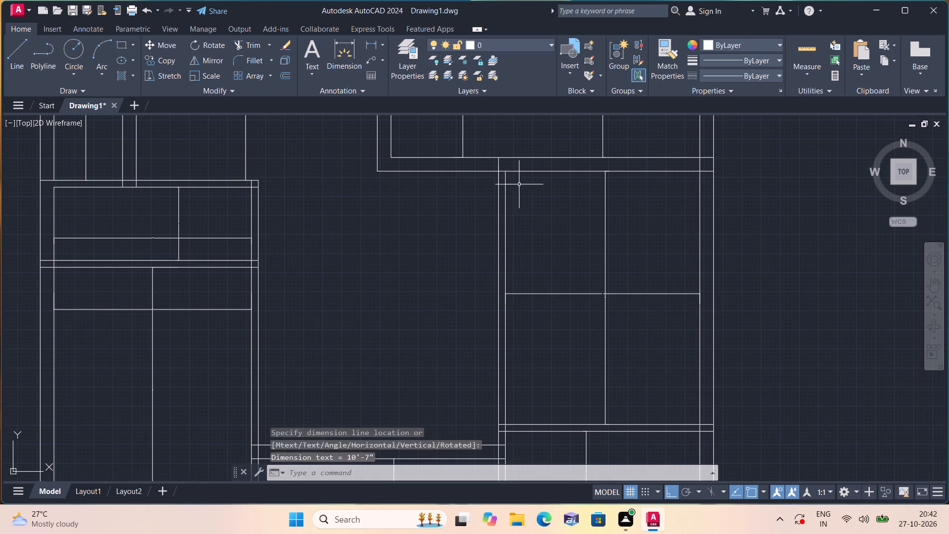
Add vertical and horizontal linear dimensions for the clear length and width of the large central space north of the shallow south-central space.
scroll(430, 194, down, 1)
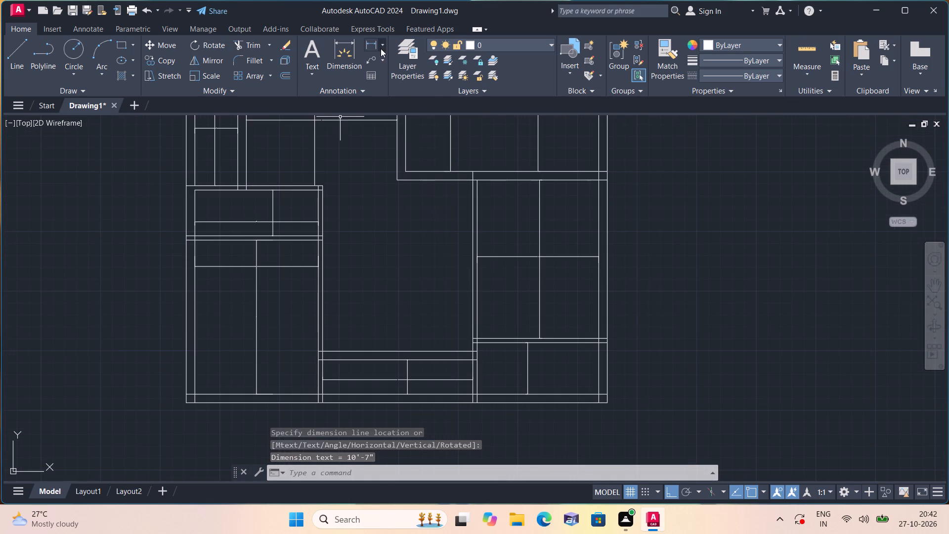
click(369, 43)
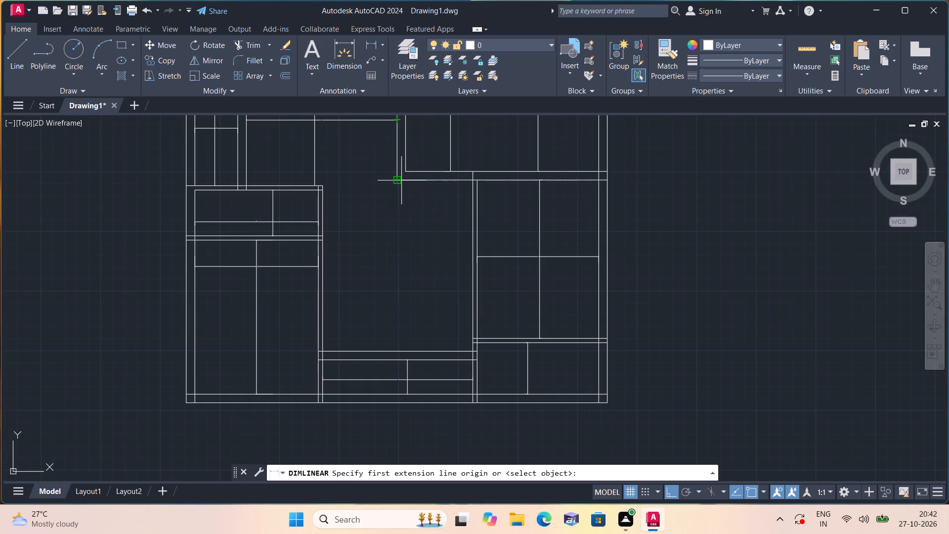
click(399, 180)
click(399, 350)
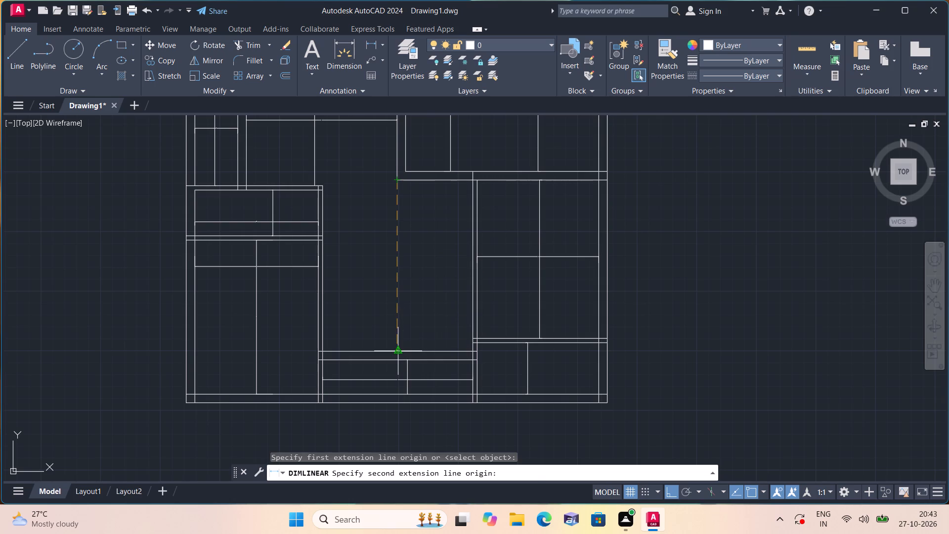
click(398, 329)
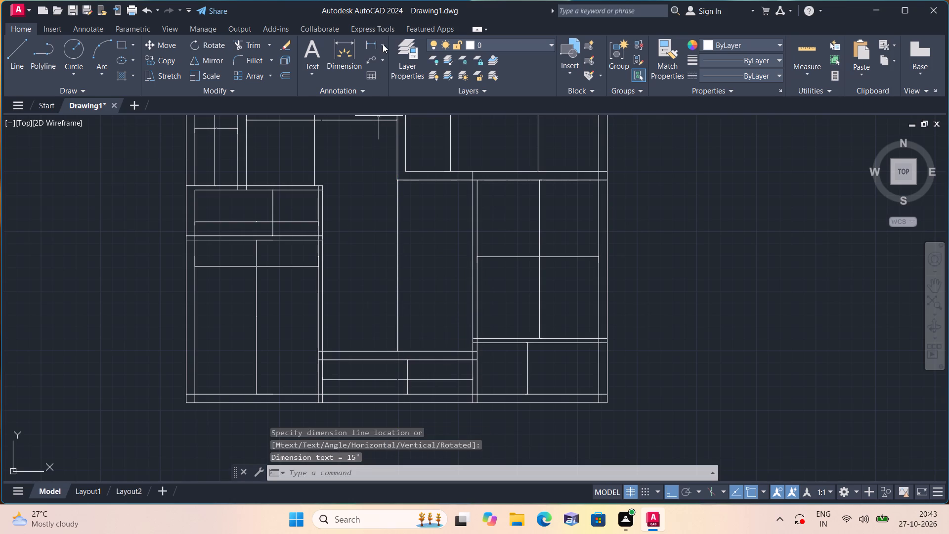
click(367, 43)
click(324, 282)
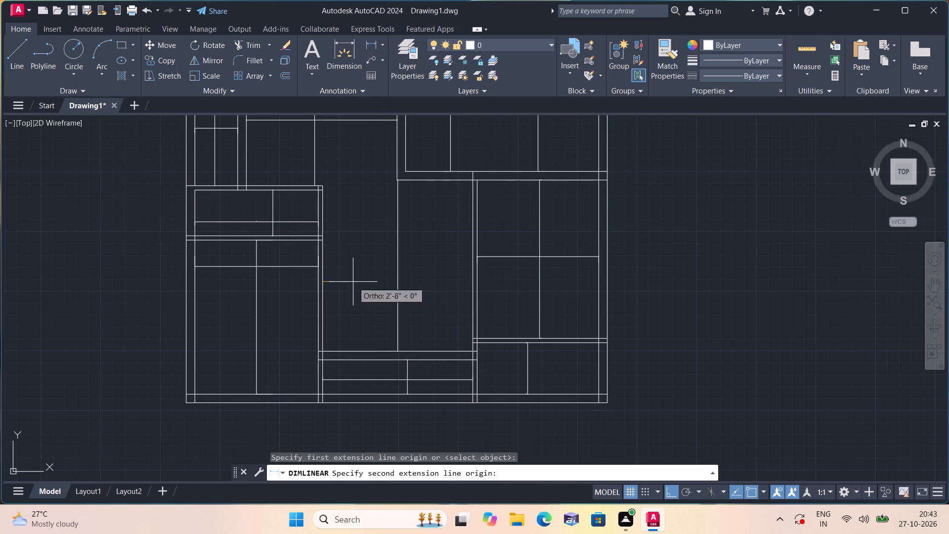
click(472, 278)
click(445, 288)
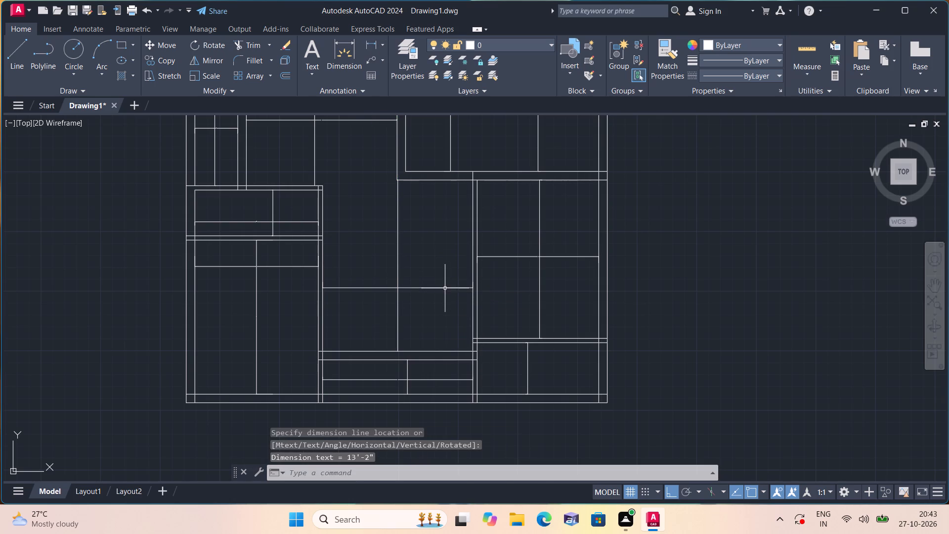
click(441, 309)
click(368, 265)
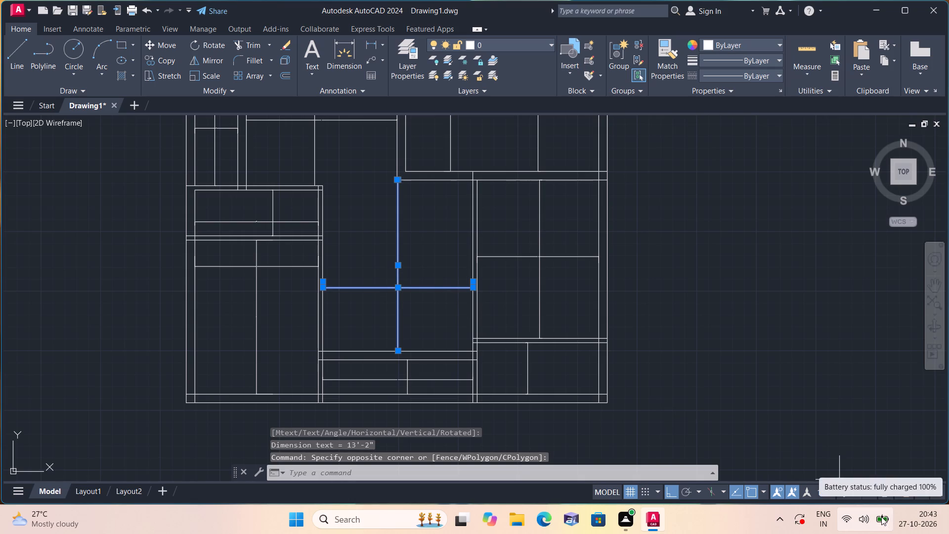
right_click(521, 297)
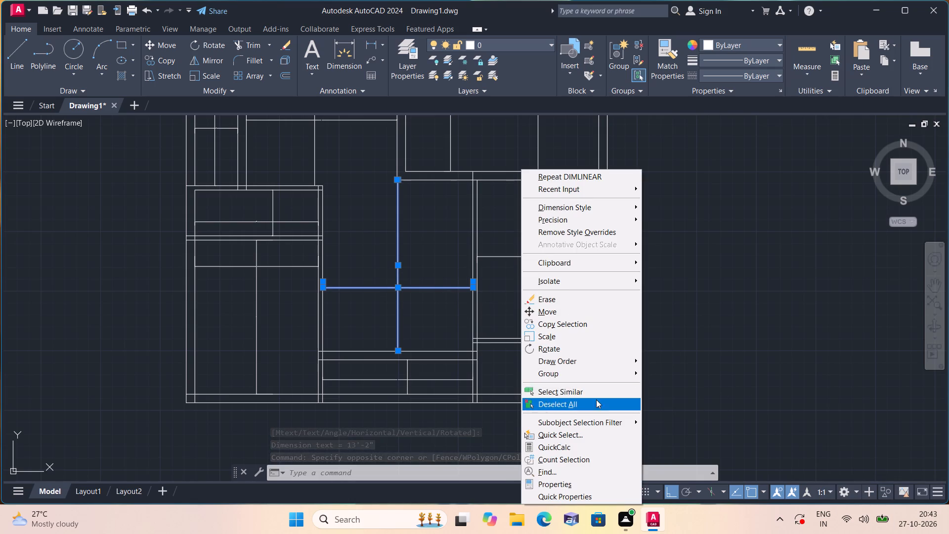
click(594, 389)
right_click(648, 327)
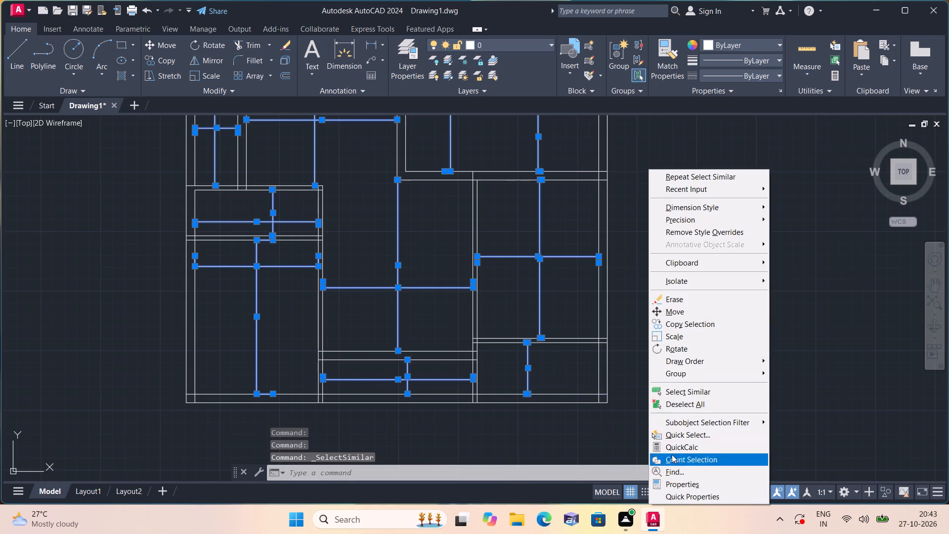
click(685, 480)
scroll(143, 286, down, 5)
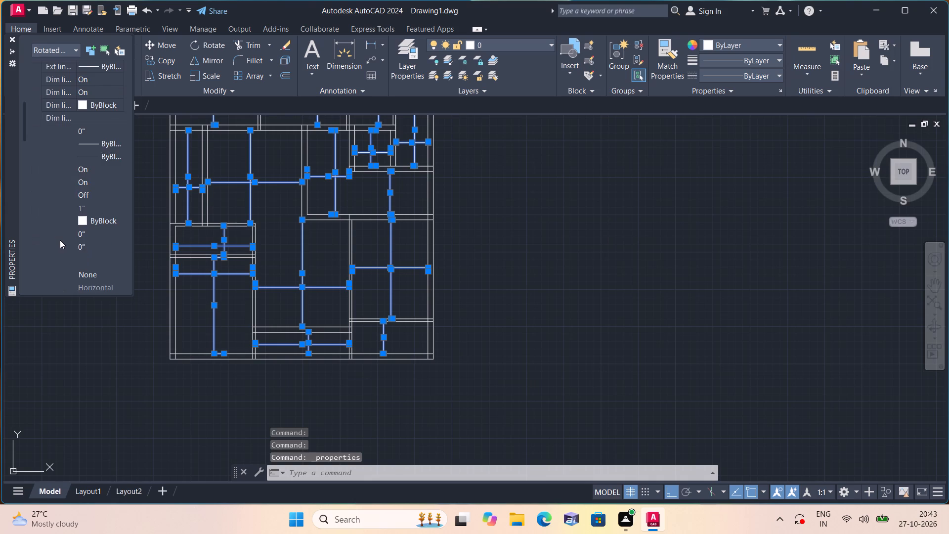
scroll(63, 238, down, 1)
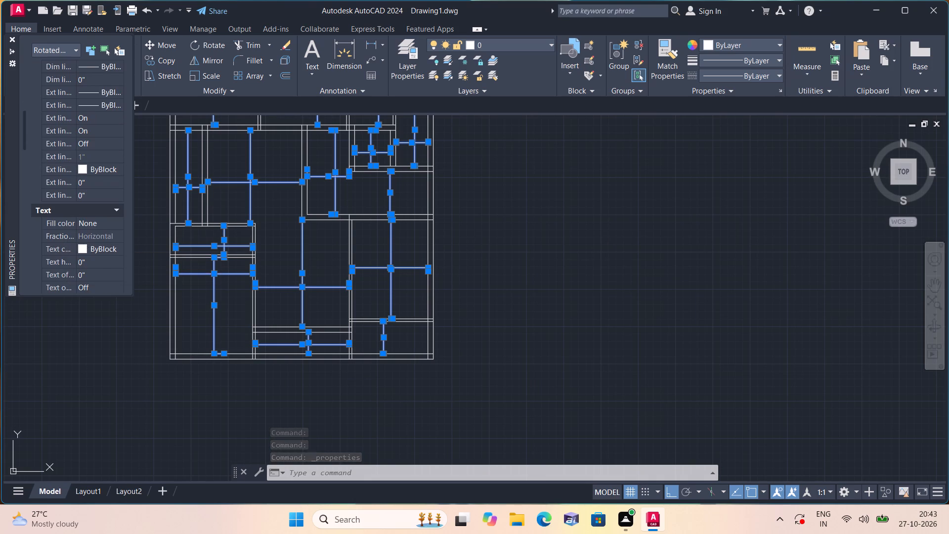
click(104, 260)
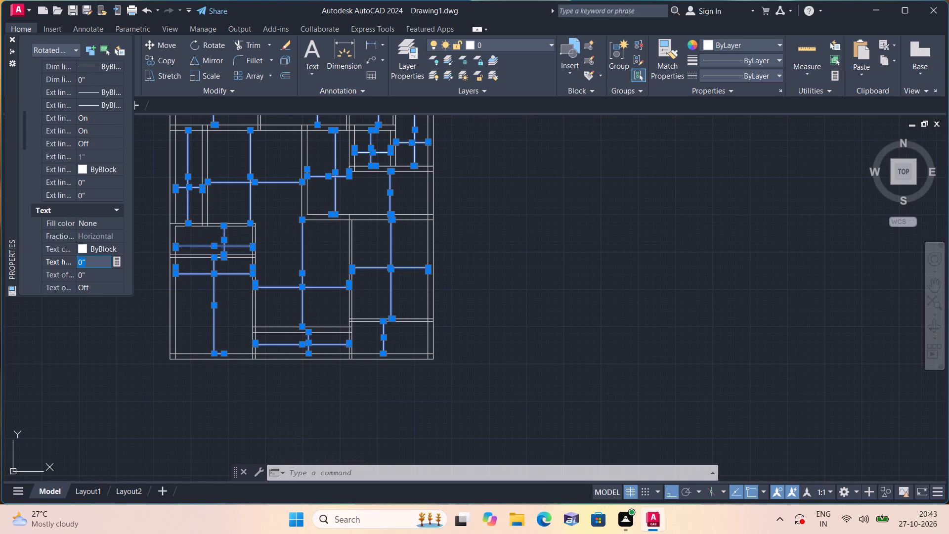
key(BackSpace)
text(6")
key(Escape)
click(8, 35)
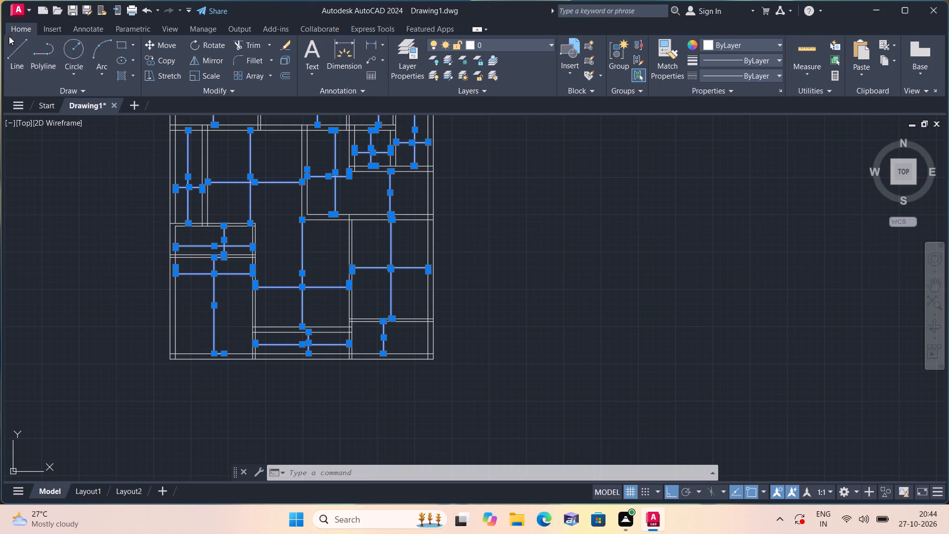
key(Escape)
Select all the room dimensions together via Select Similar and set their text height to 6".
scroll(253, 353, up, 2)
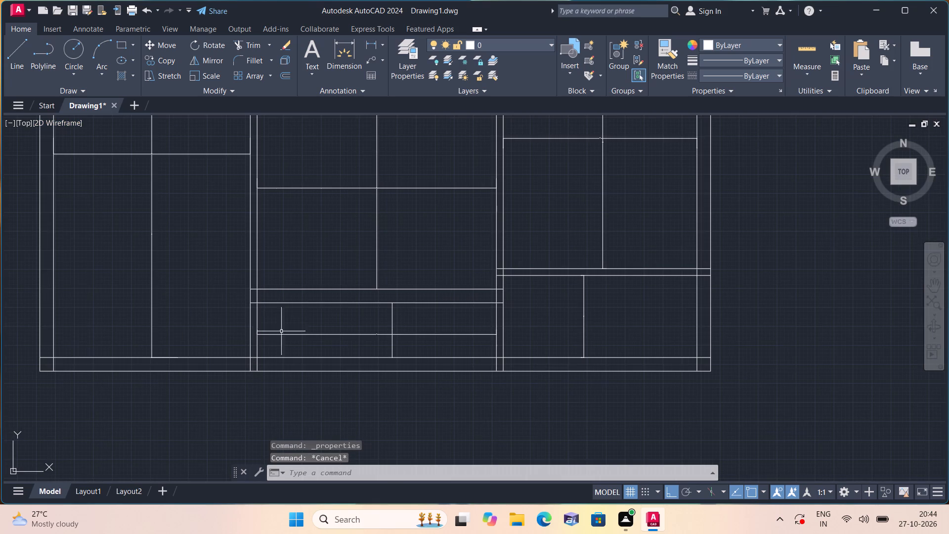
drag(189, 242, 182, 221)
click(117, 126)
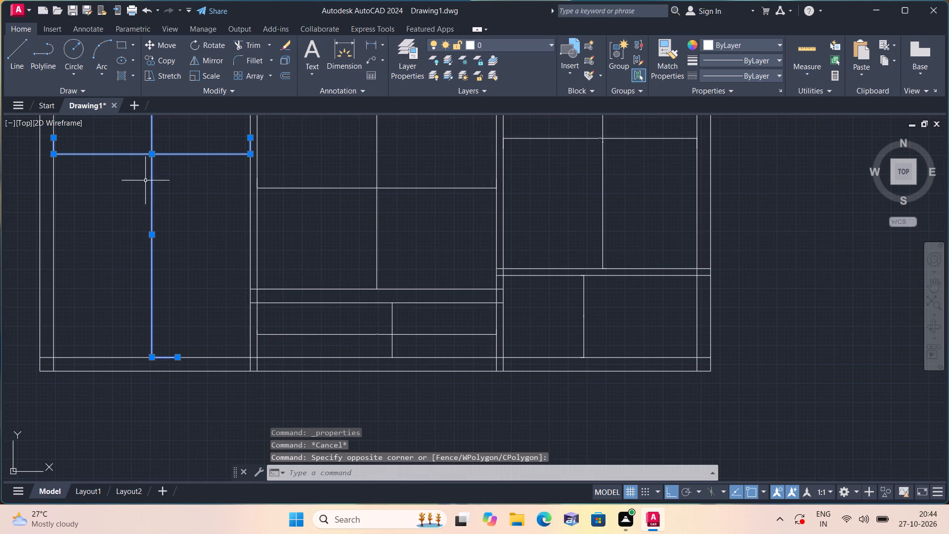
right_click(180, 248)
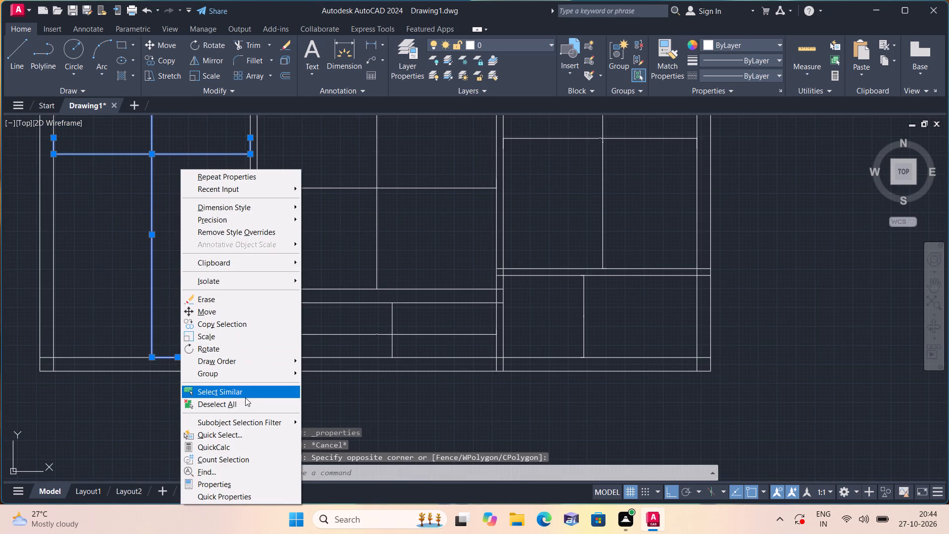
click(245, 398)
right_click(288, 415)
click(311, 392)
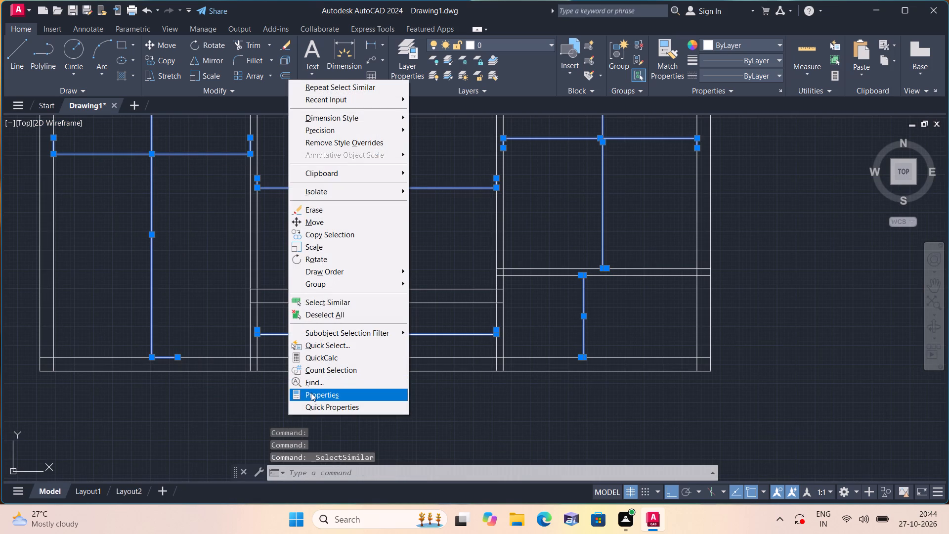
scroll(86, 248, down, 7)
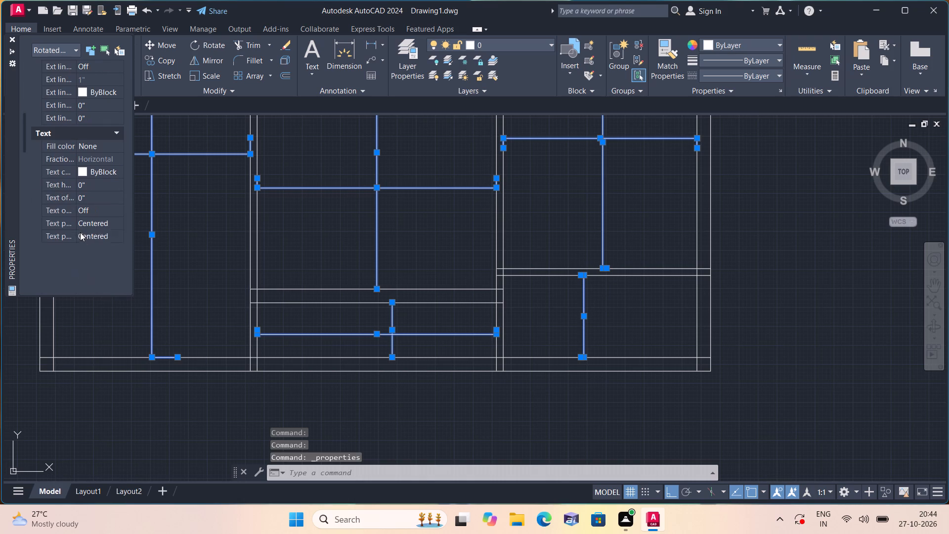
click(87, 180)
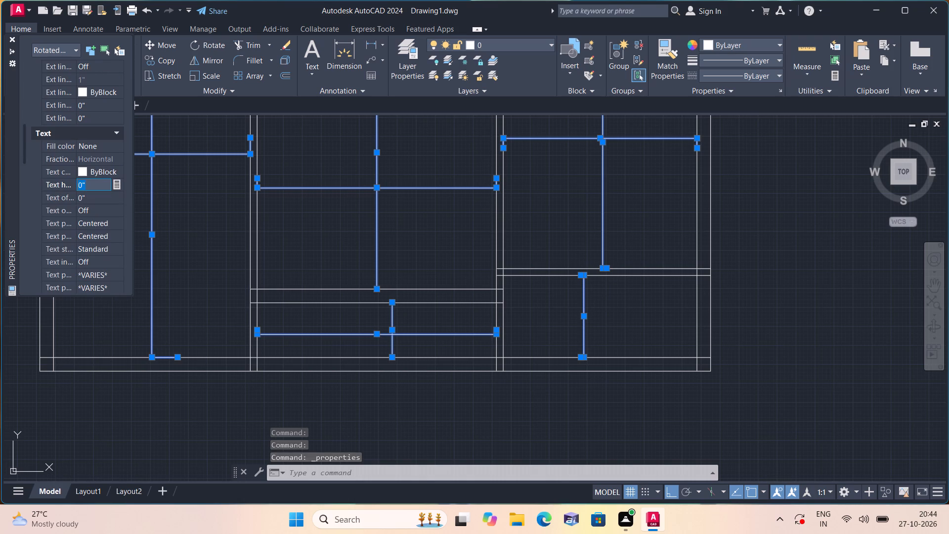
key(BackSpace)
key(6)
key(shift+quotedbl)
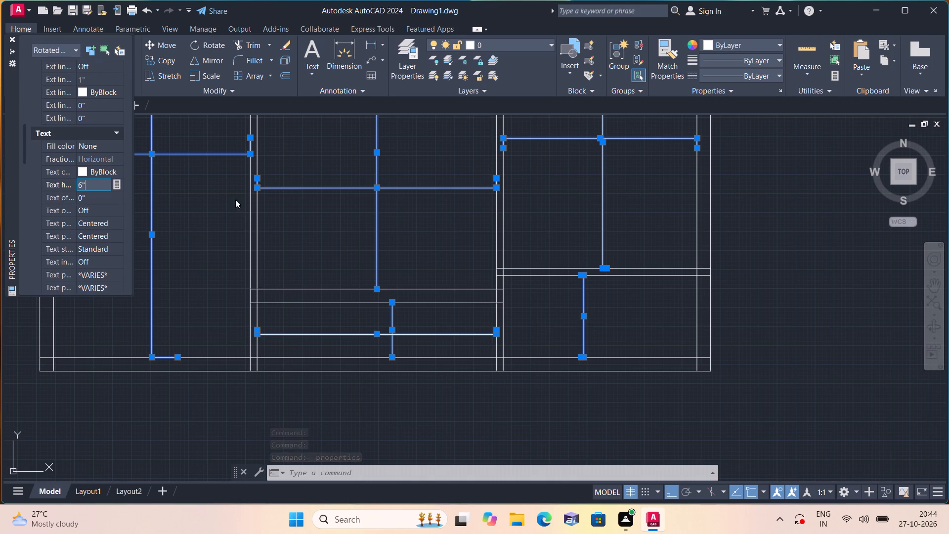
click(235, 208)
click(14, 39)
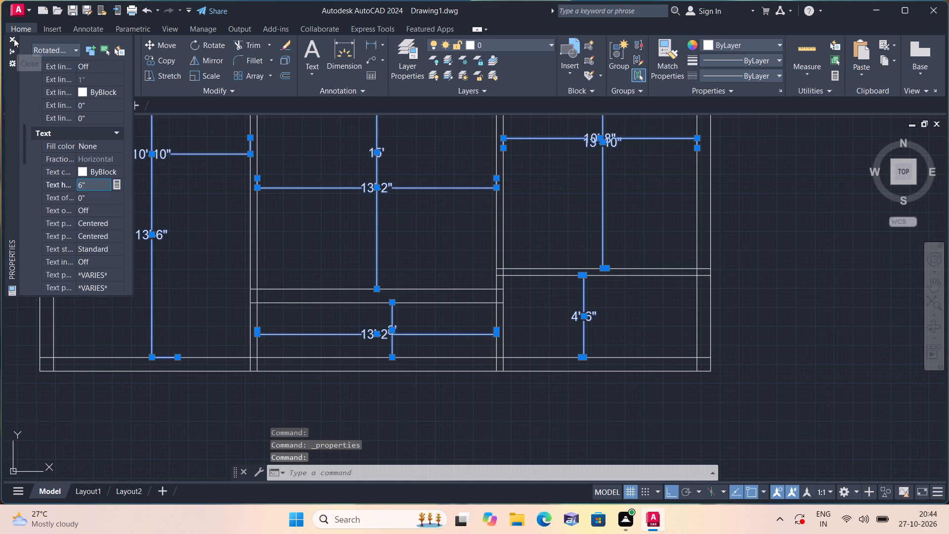
key(Escape)
Examine the dimension text across the whole floor plan for size and legibility.
scroll(200, 218, down, 2)
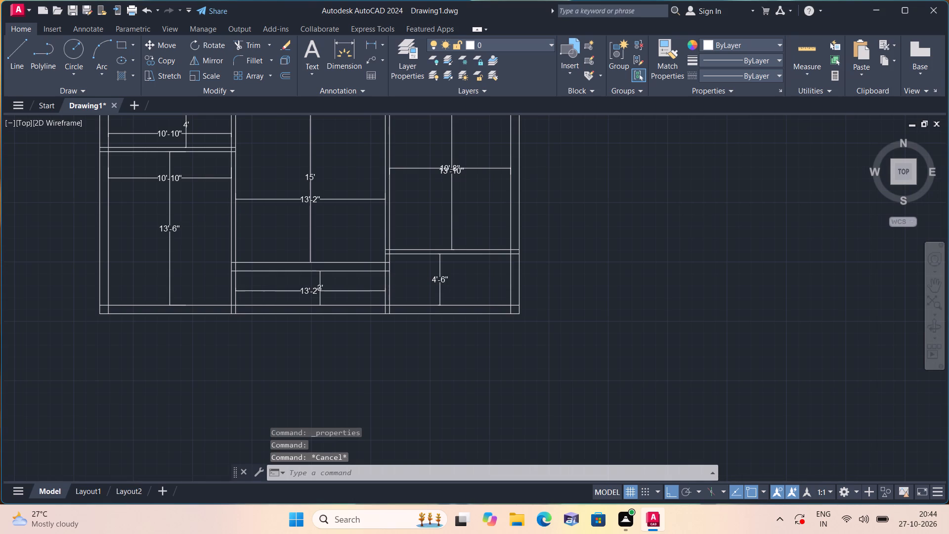
middle_drag(152, 227, 299, 365)
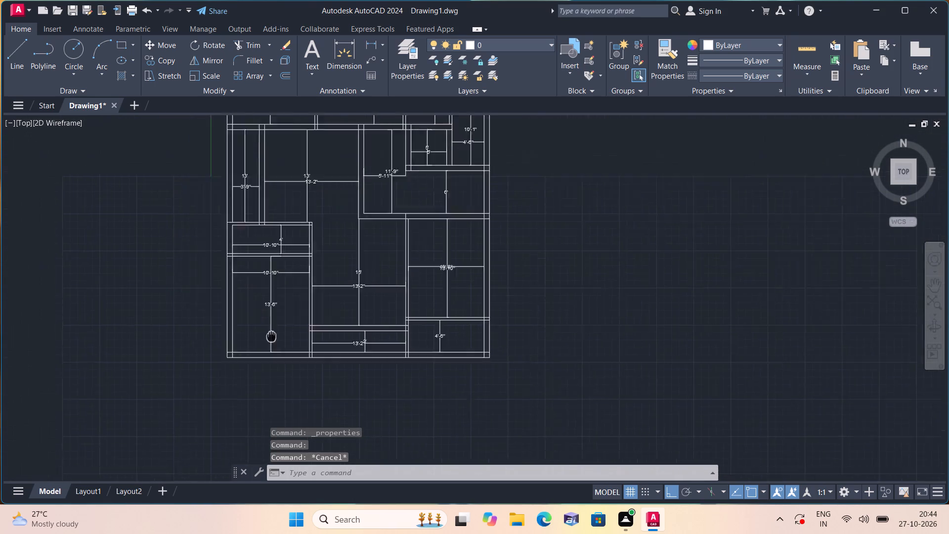
middle_drag(299, 365, 334, 399)
middle_drag(355, 201, 375, 284)
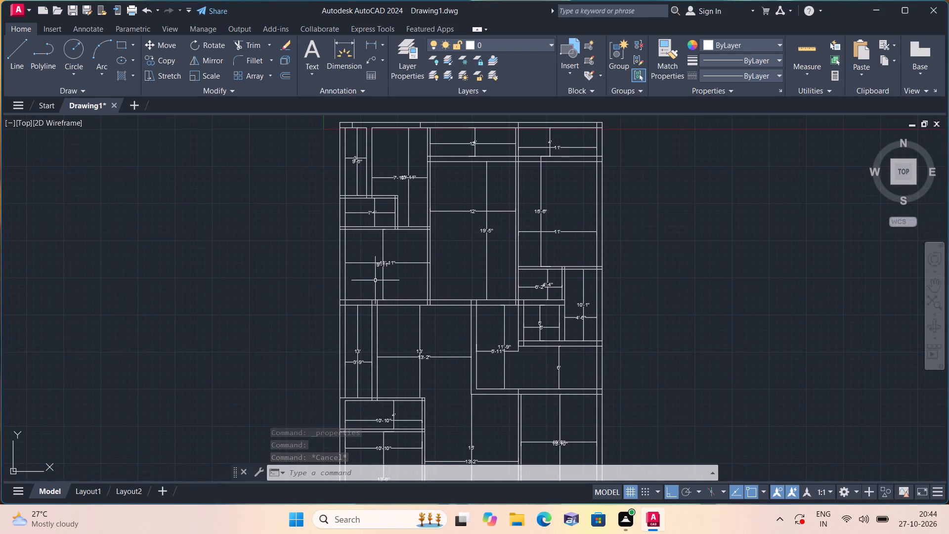
middle_drag(362, 155, 386, 241)
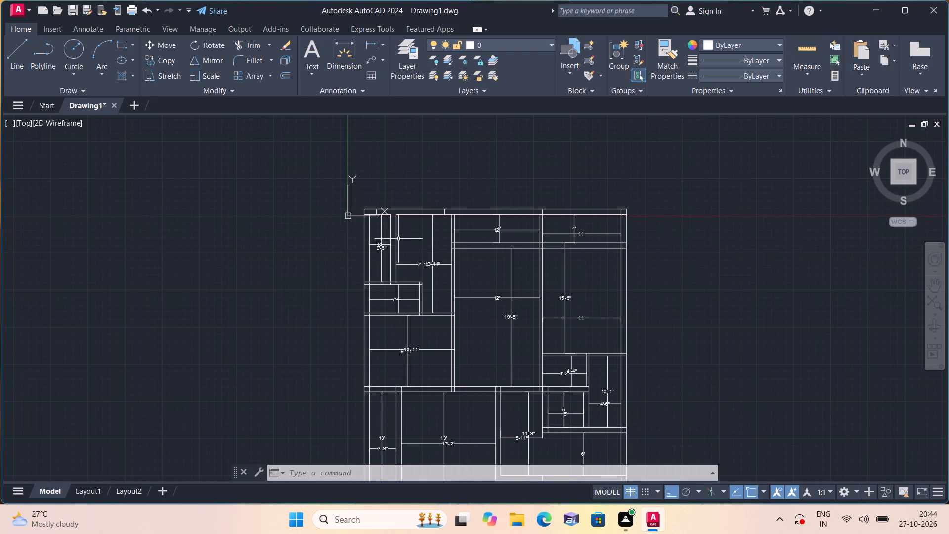
scroll(423, 272, down, 2)
scroll(423, 274, up, 1)
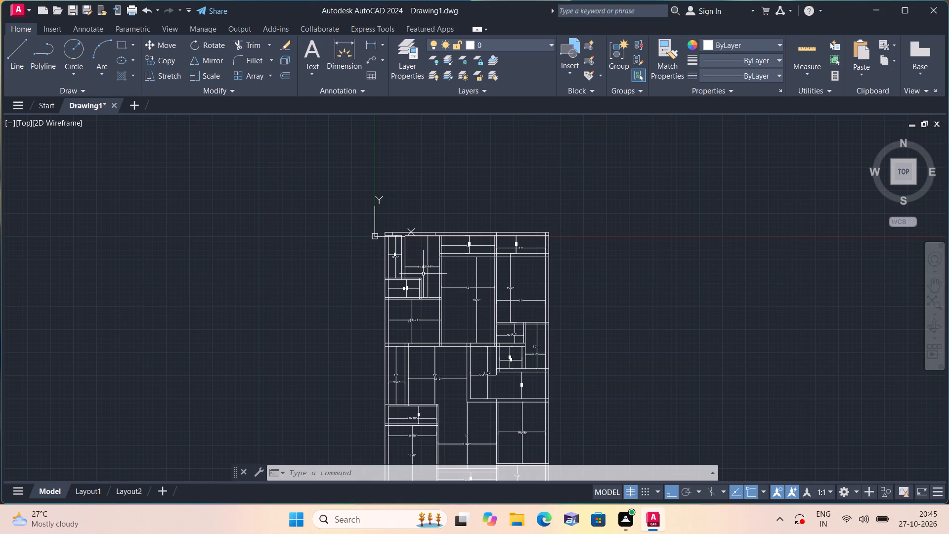
scroll(423, 274, down, 1)
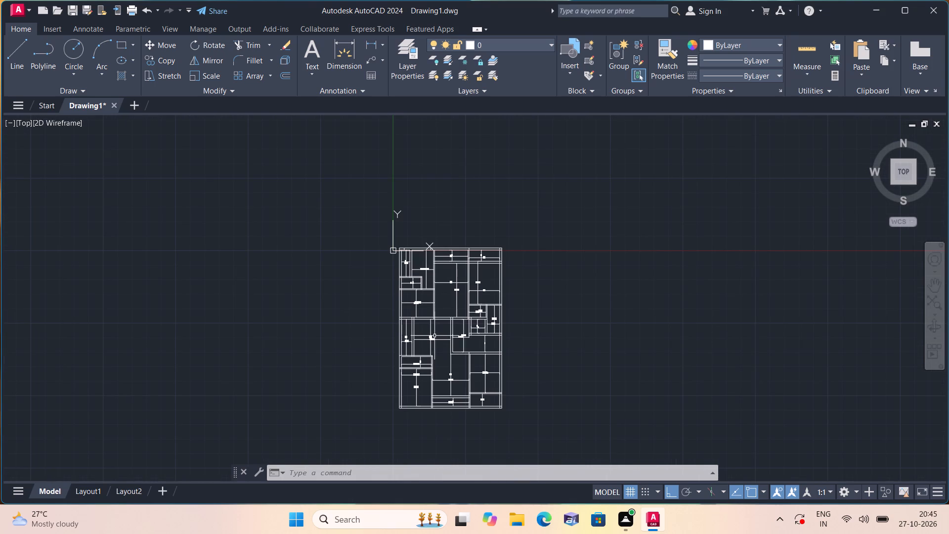
Select the length and width dimensions of the narrow northwest corner room and of the taller room directly east of it.
scroll(474, 346, up, 1)
scroll(416, 244, up, 1)
scroll(391, 185, up, 1)
scroll(285, 192, up, 2)
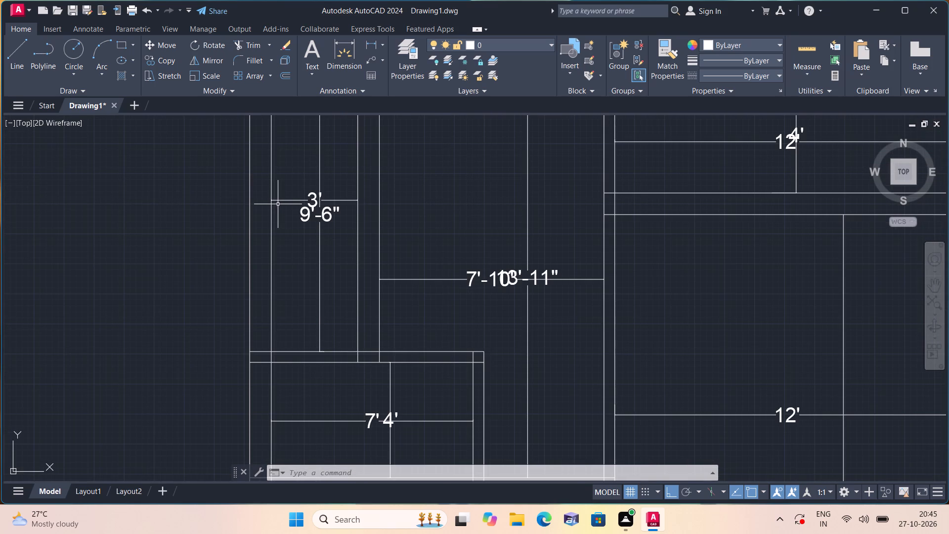
scroll(324, 205, up, 1)
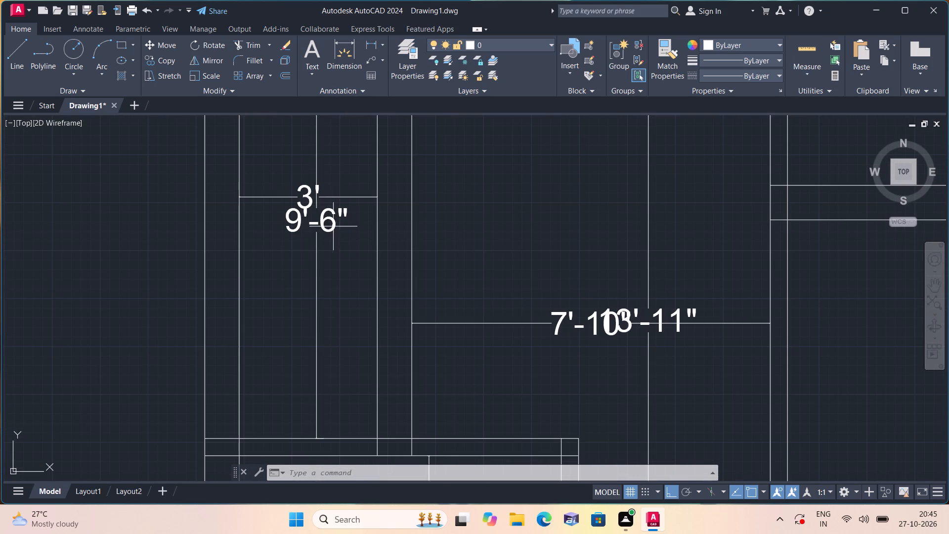
click(338, 242)
click(279, 157)
scroll(281, 165, down, 1)
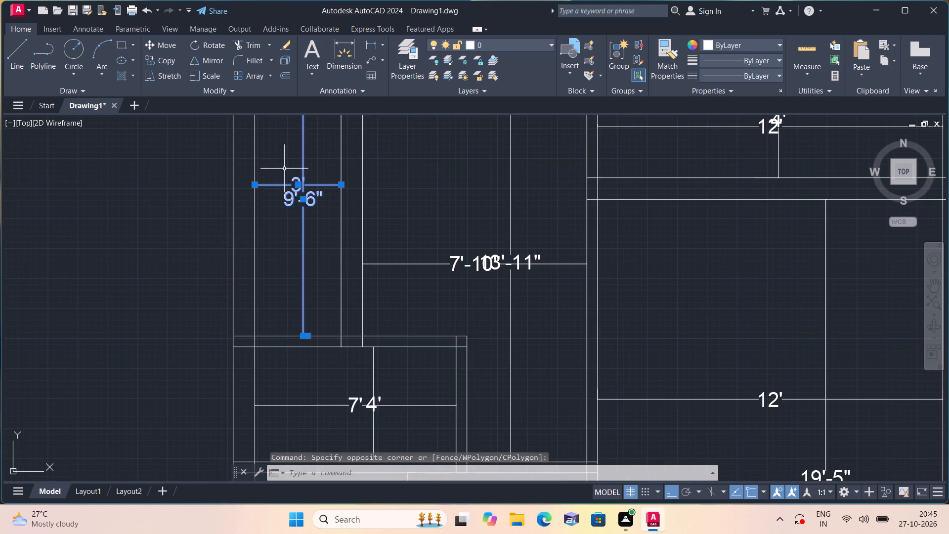
scroll(528, 280, up, 1)
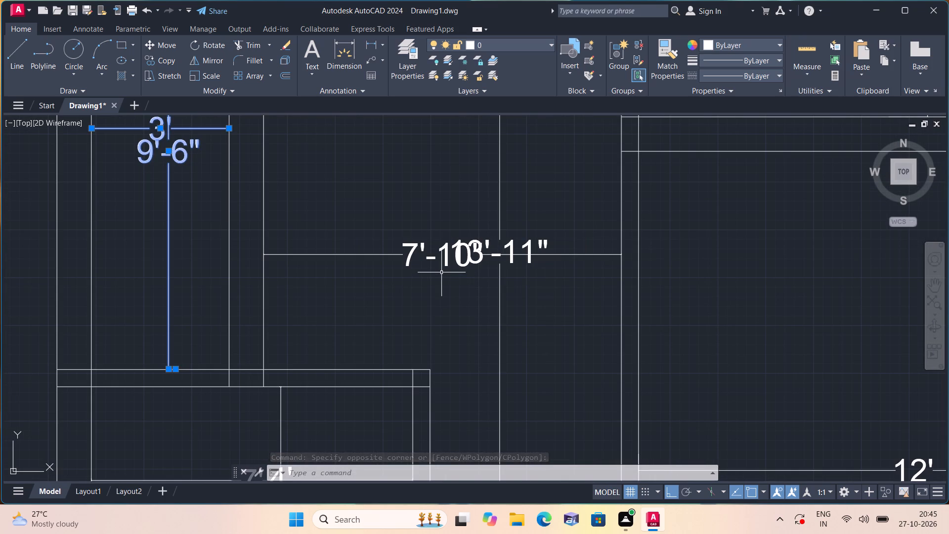
scroll(441, 272, down, 1)
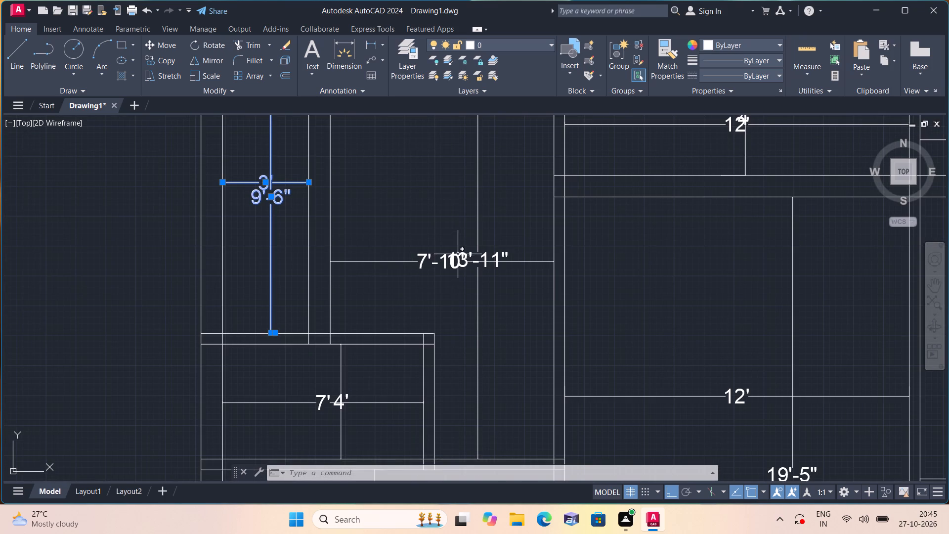
scroll(466, 267, down, 1)
click(484, 271)
click(443, 226)
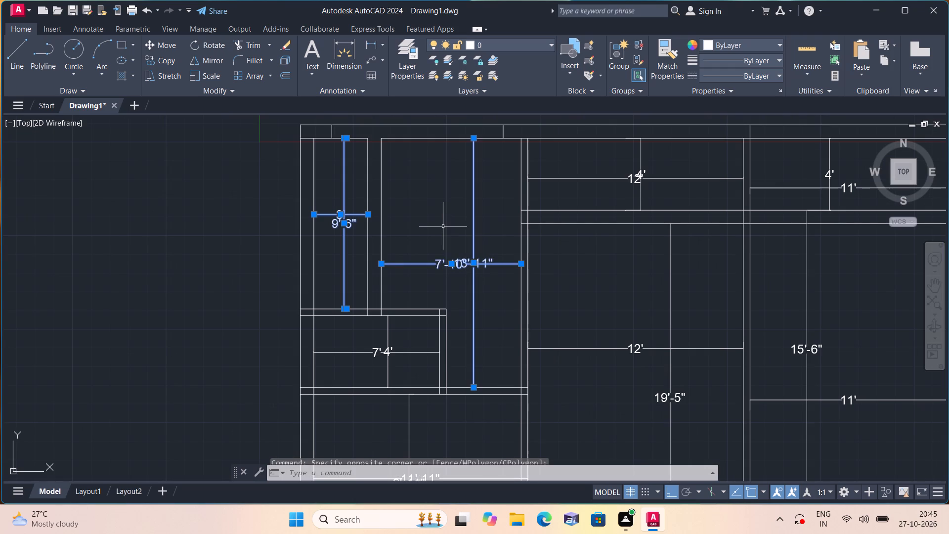
Add both dimensions of the small 7' by 4' room south of the narrow northwest room to the selection.
middle_drag(438, 226, 385, 222)
scroll(390, 230, down, 1)
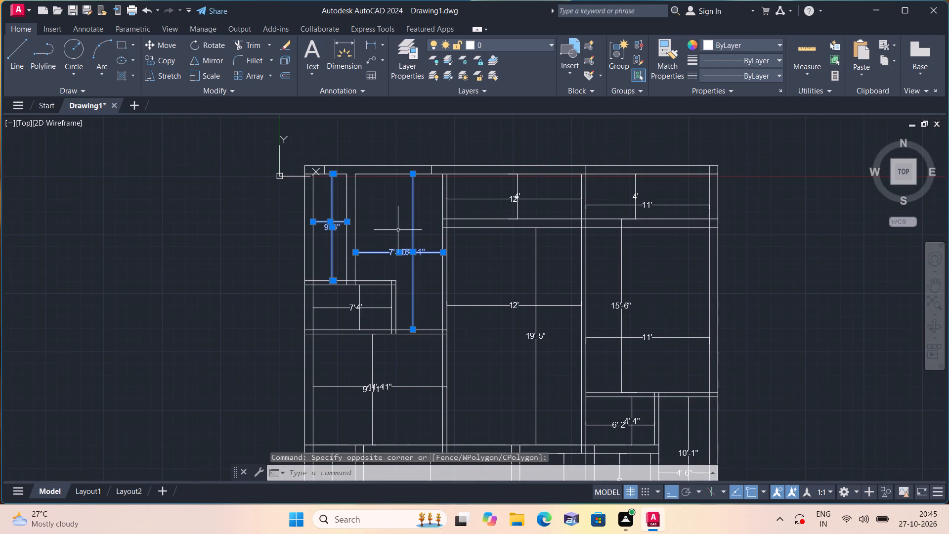
middle_drag(399, 231, 460, 133)
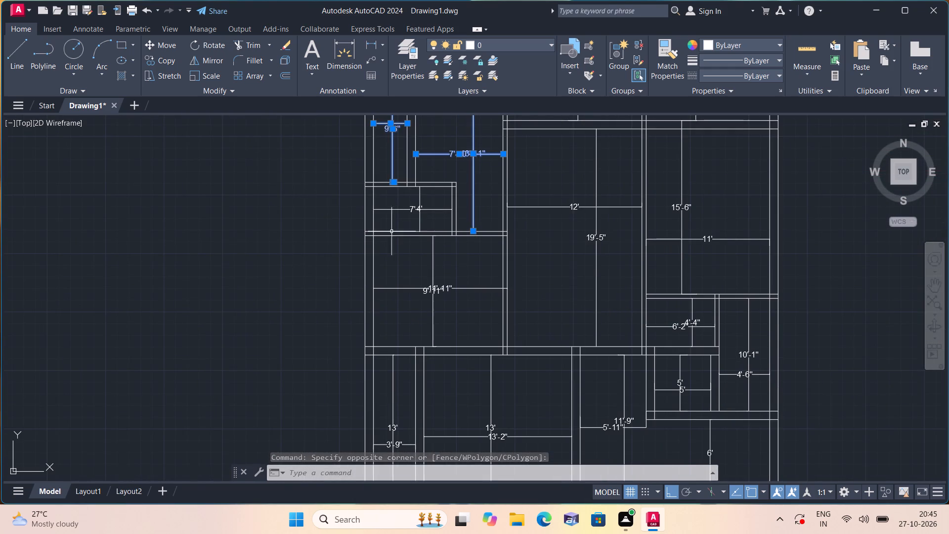
scroll(409, 207, up, 3)
drag(459, 240, 454, 232)
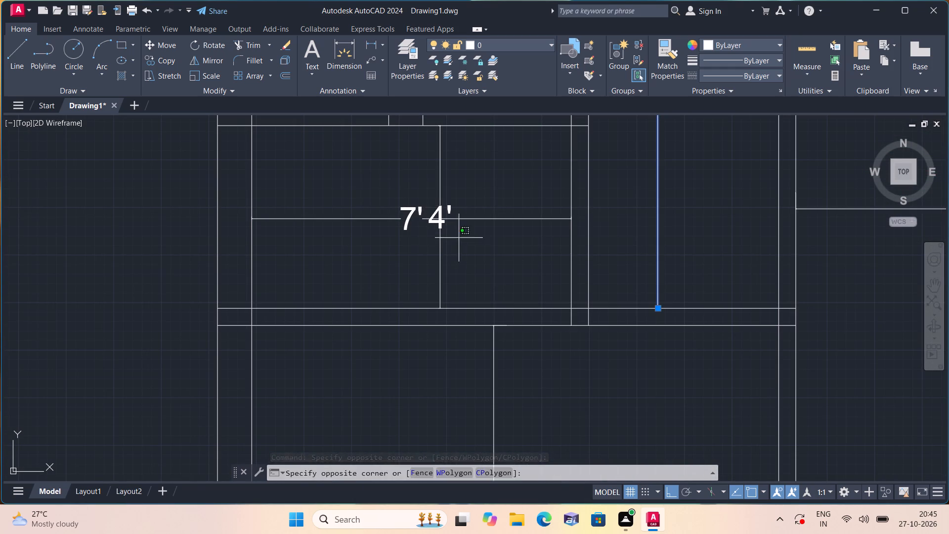
click(389, 182)
Add both dimensions of the 11'-11" by 9'-11" room on the west side to the selection.
scroll(389, 182, down, 2)
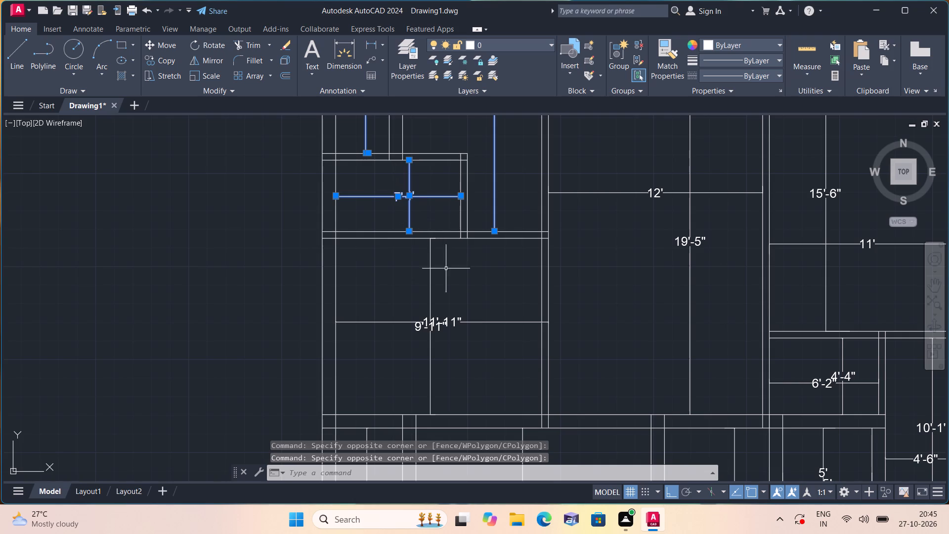
middle_drag(483, 302, 484, 285)
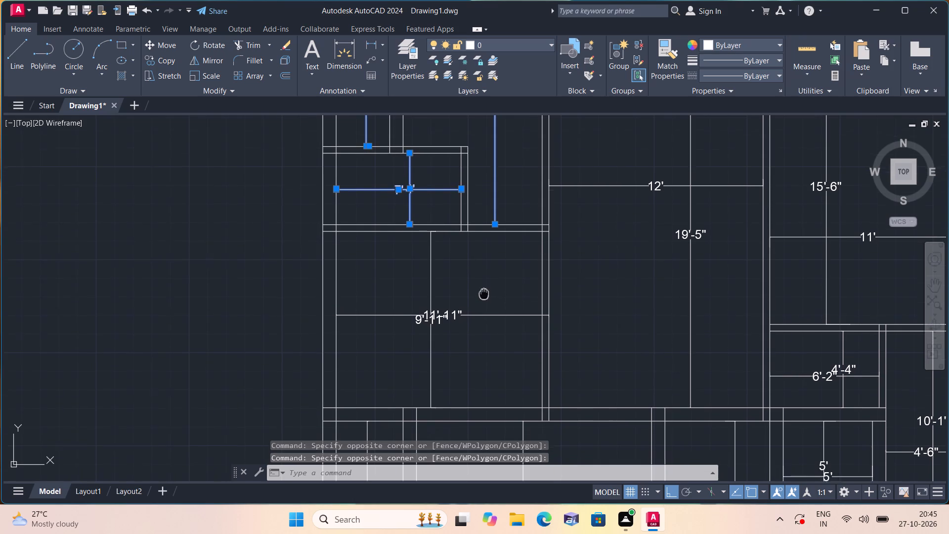
middle_drag(484, 285, 484, 257)
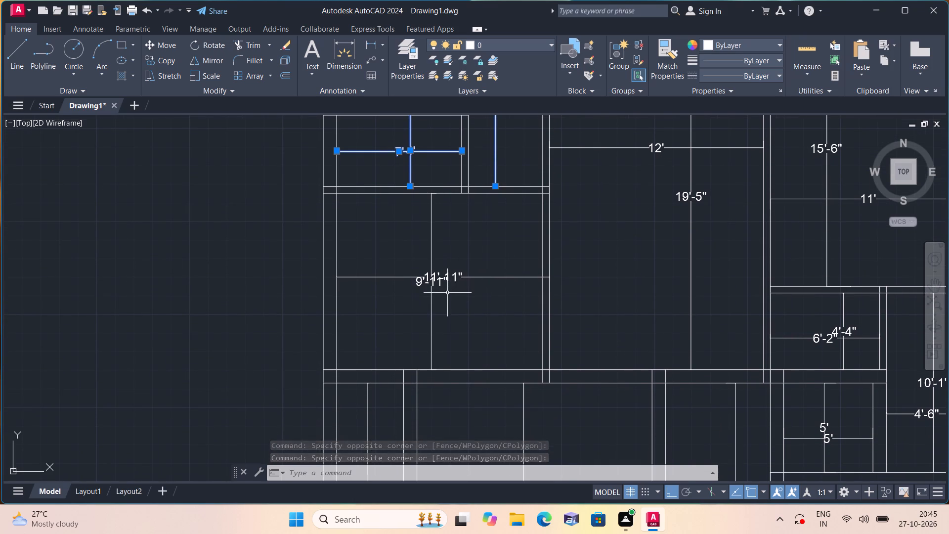
scroll(447, 293, up, 1)
scroll(448, 293, down, 1)
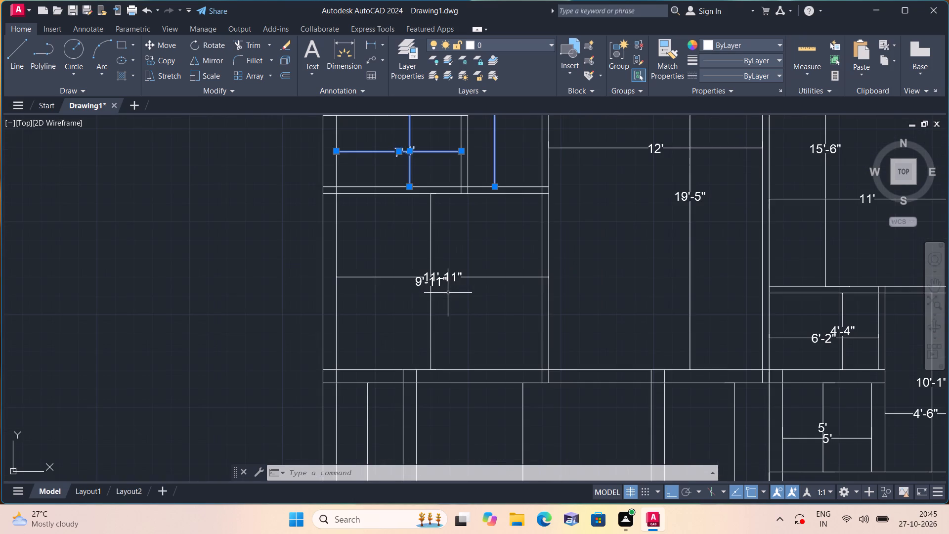
scroll(448, 293, down, 1)
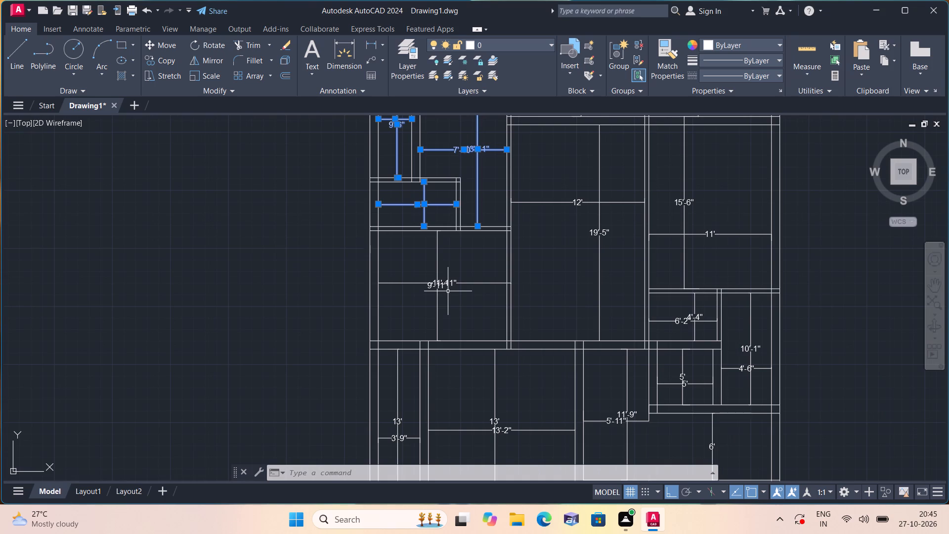
scroll(439, 286, up, 3)
click(538, 325)
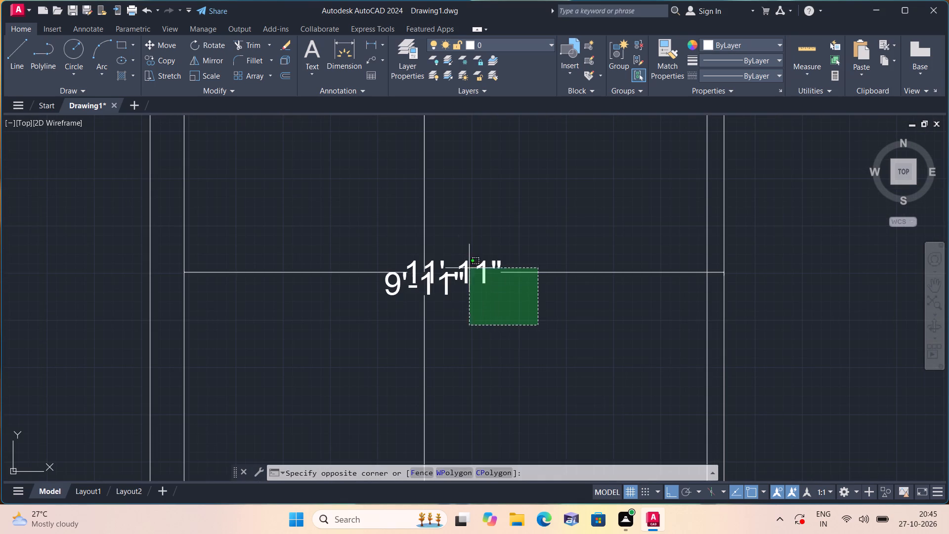
scroll(435, 237, down, 1)
scroll(477, 266, down, 1)
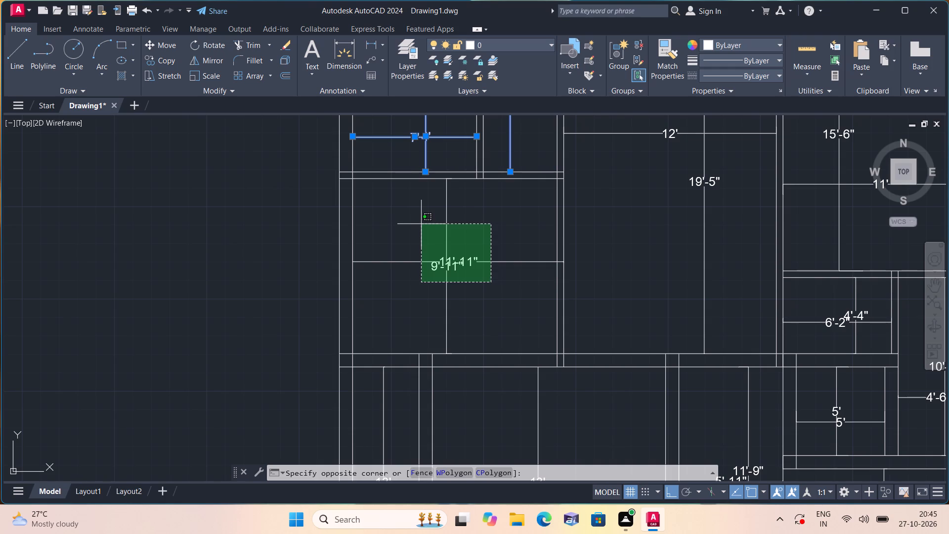
click(421, 224)
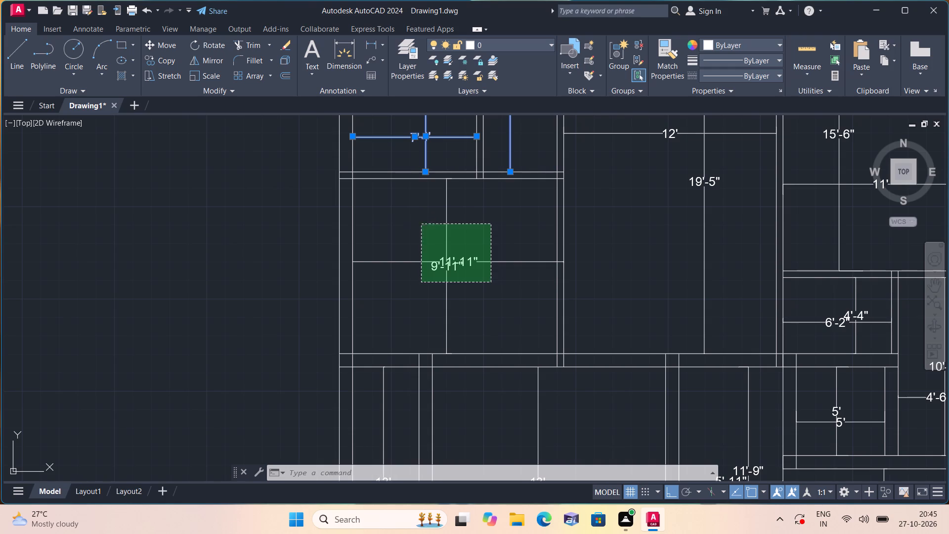
Add the dimensions of the narrow 3'-9" west room and the adjacent 13'-2" by 13' room to the selection.
scroll(490, 291, down, 1)
middle_drag(492, 293, 480, 185)
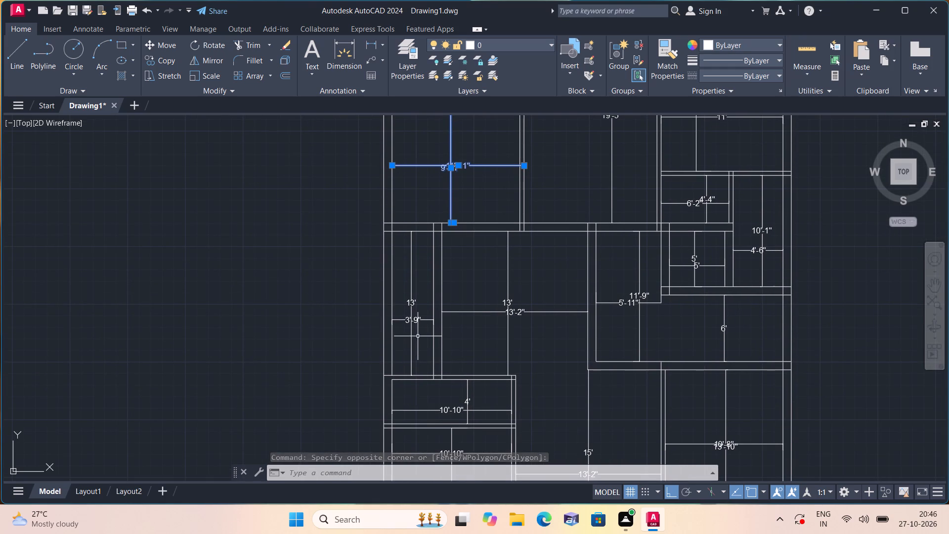
scroll(419, 331, up, 1)
drag(421, 331, 409, 316)
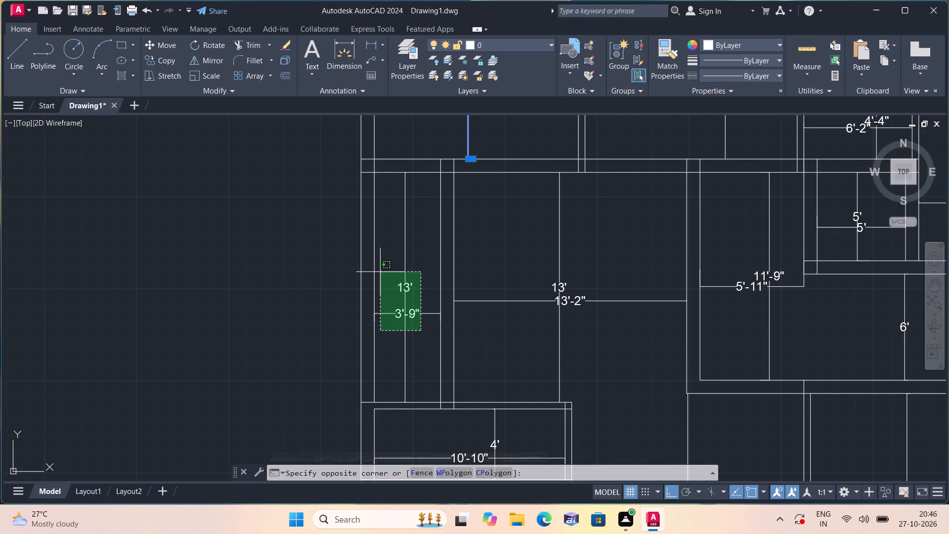
click(389, 275)
scroll(389, 275, down, 1)
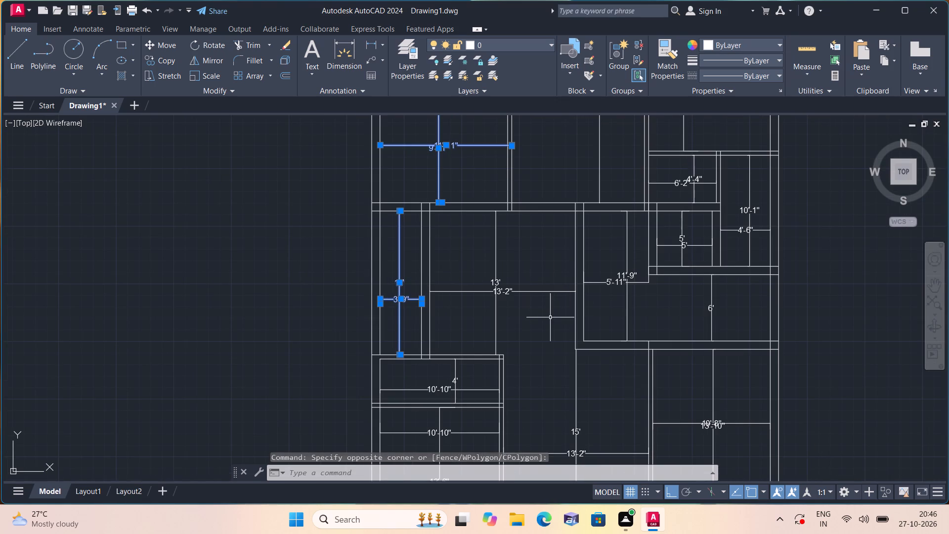
middle_drag(542, 311, 541, 301)
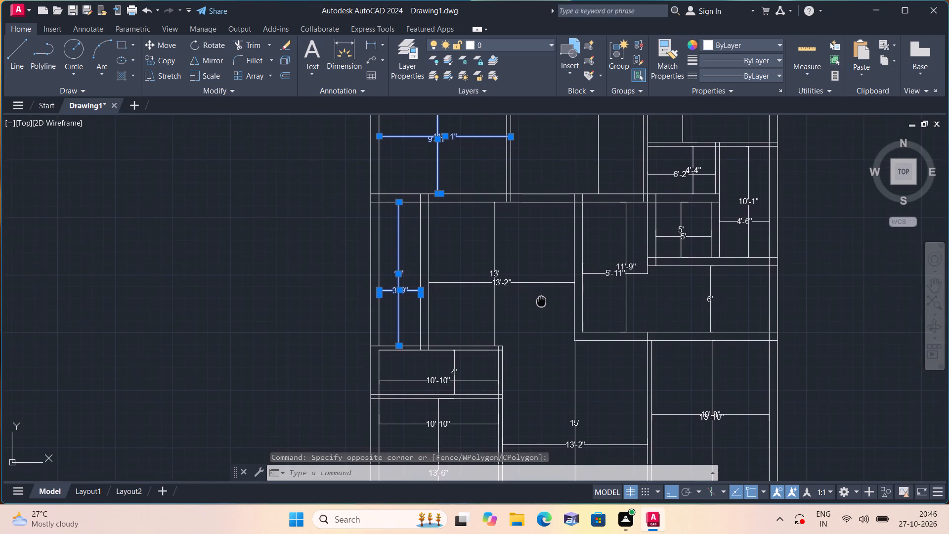
middle_drag(541, 301, 539, 287)
drag(518, 294, 502, 279)
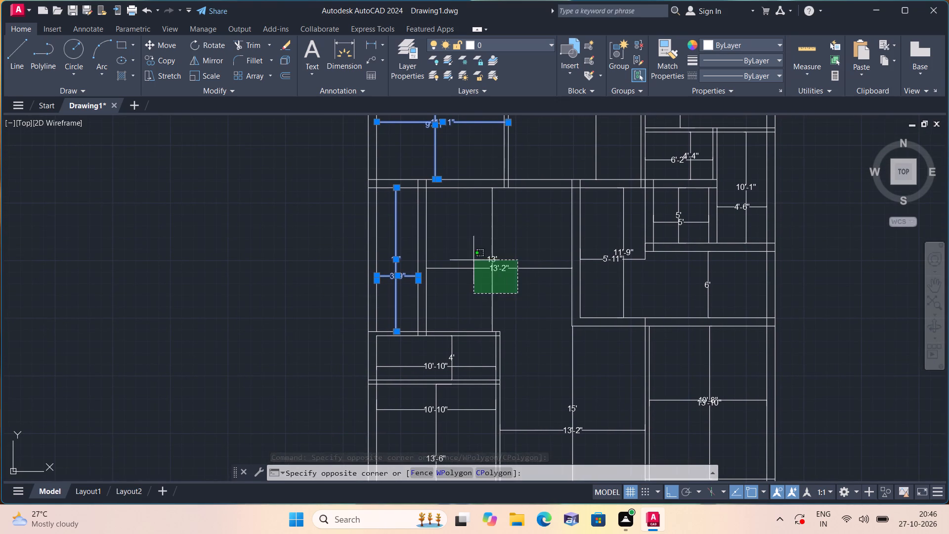
click(458, 245)
Add both dimensions of the shallow 10'-10" by 4' room on the west side to the selection.
middle_drag(461, 253, 460, 250)
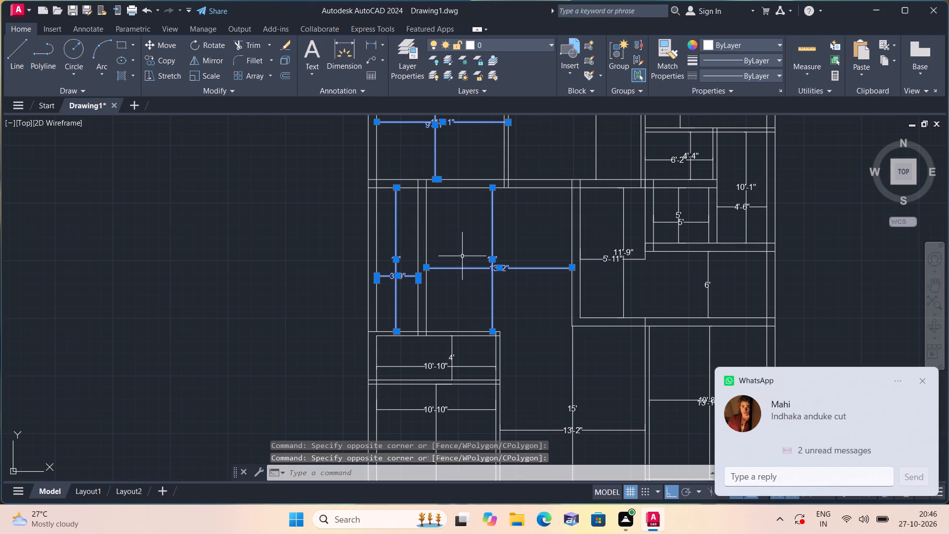
middle_drag(460, 250, 460, 213)
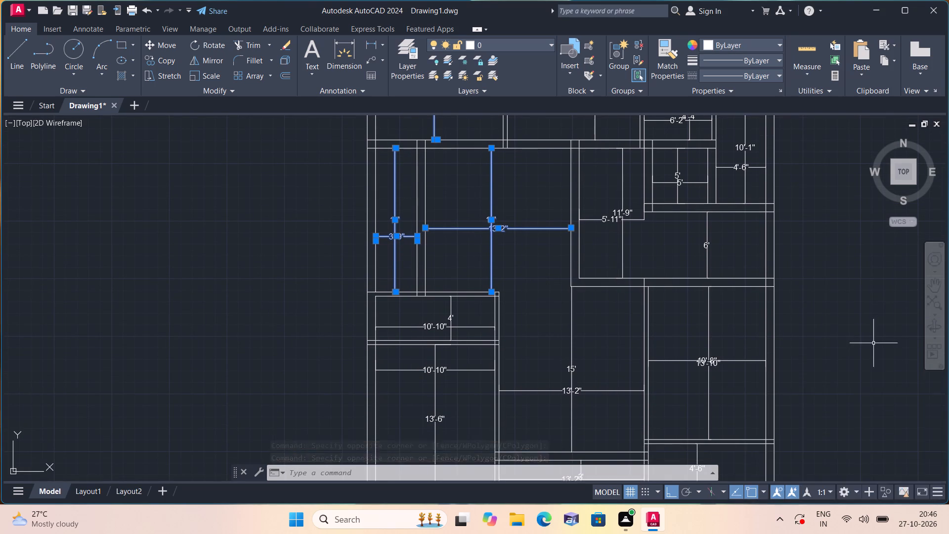
click(919, 378)
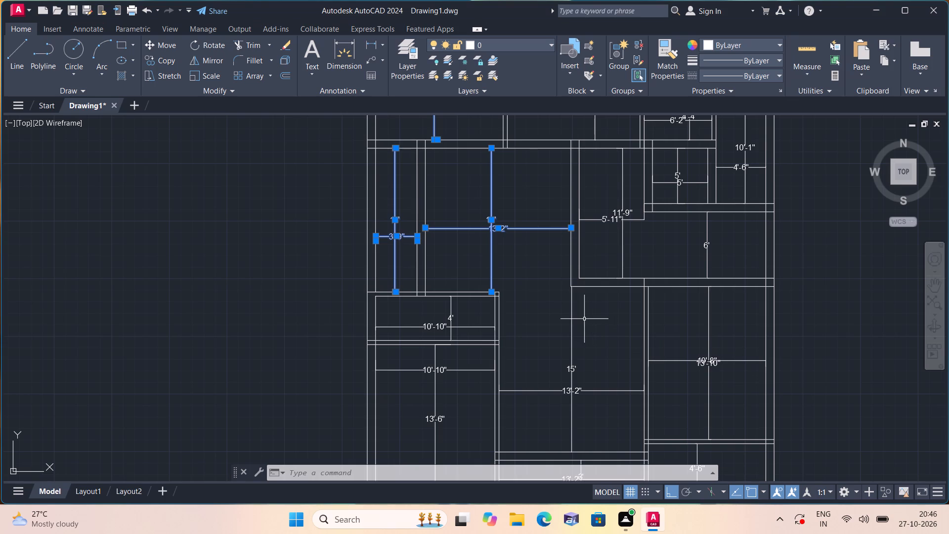
scroll(582, 319, up, 1)
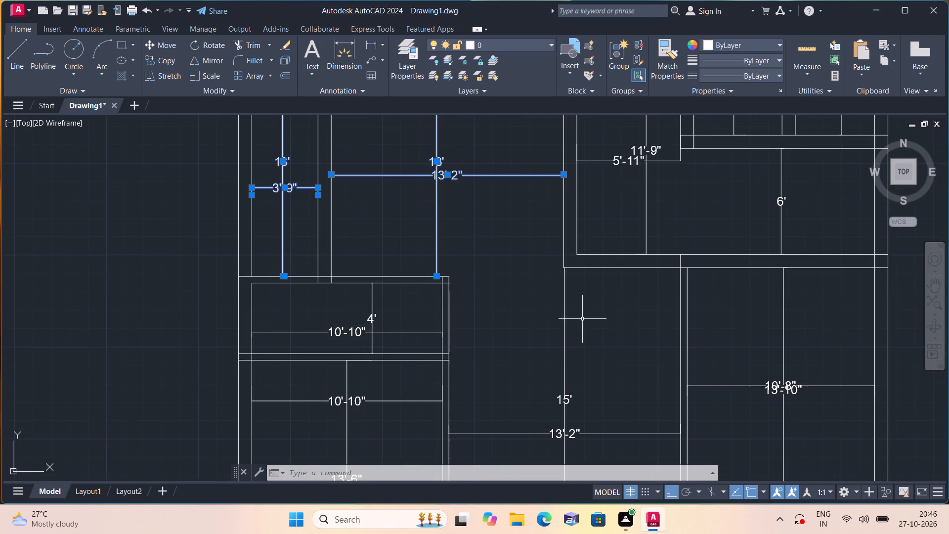
scroll(582, 319, down, 1)
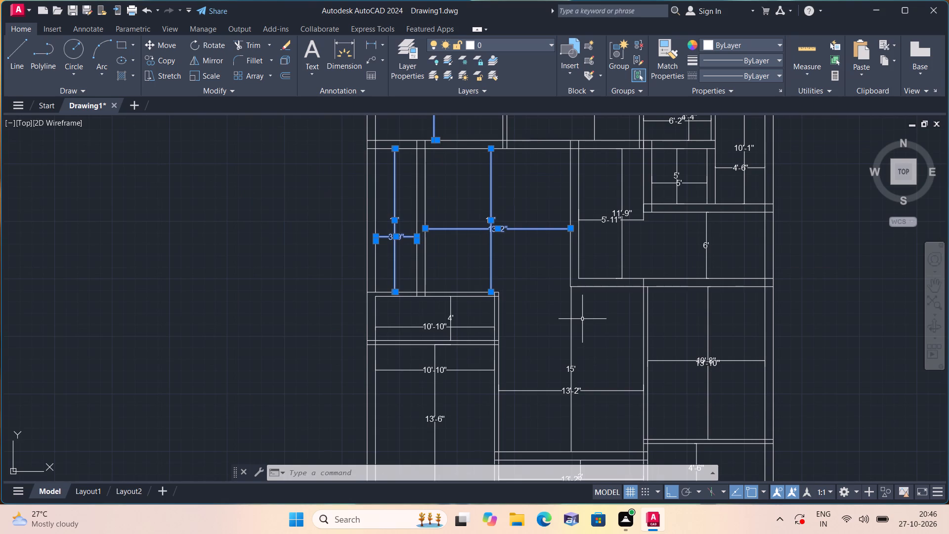
scroll(582, 319, up, 1)
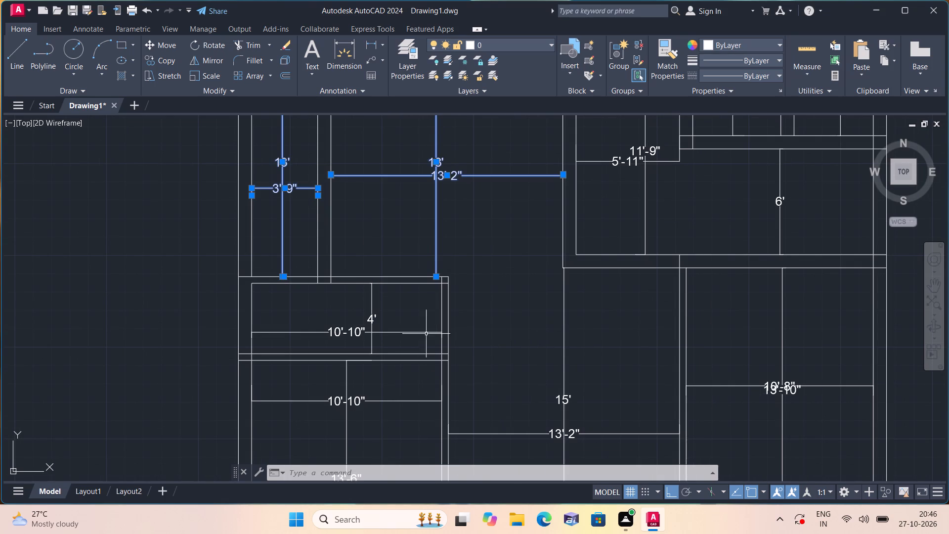
middle_drag(425, 332, 470, 309)
scroll(432, 328, up, 1)
drag(420, 313, 415, 306)
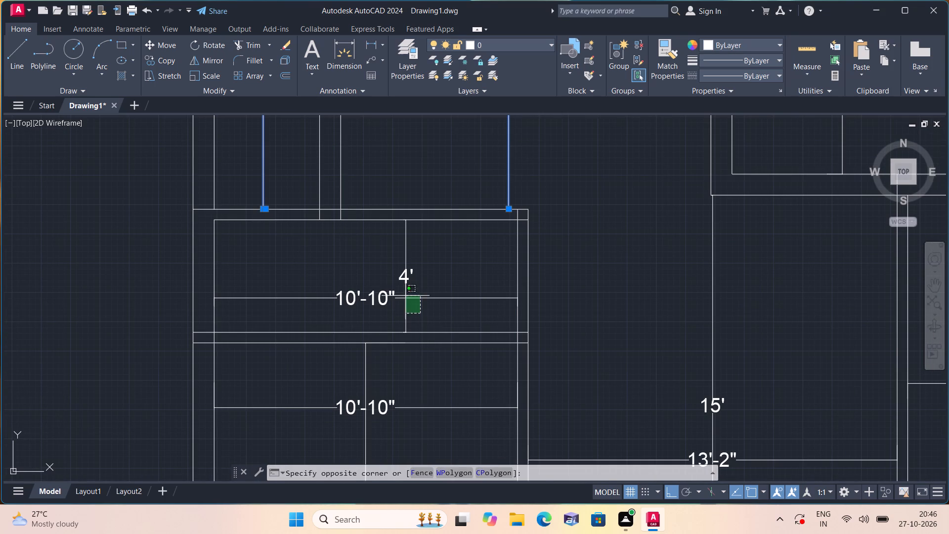
click(358, 267)
Add both dimensions of the 10'-10" by 13'-6" southwest corner room to the selection.
scroll(358, 267, down, 1)
middle_drag(365, 270, 398, 213)
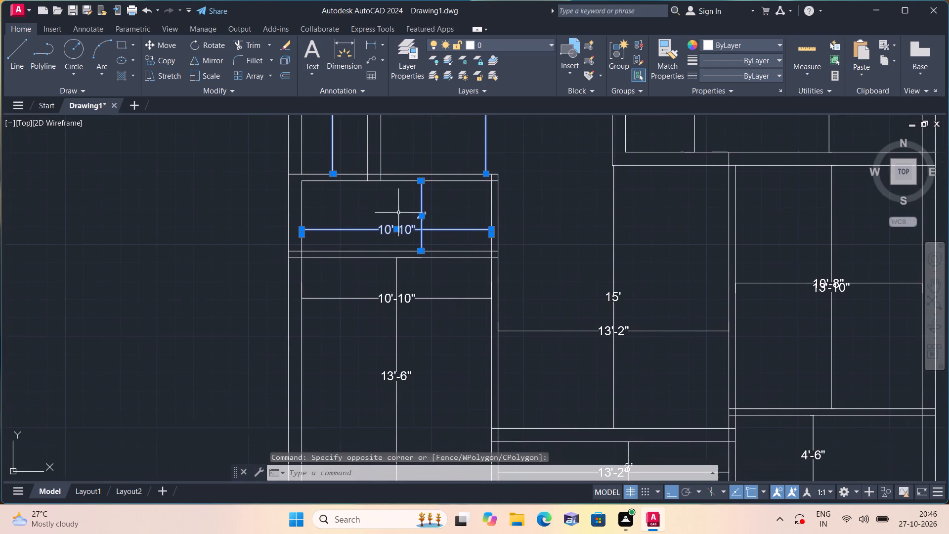
scroll(395, 307, up, 1)
drag(434, 321, 426, 301)
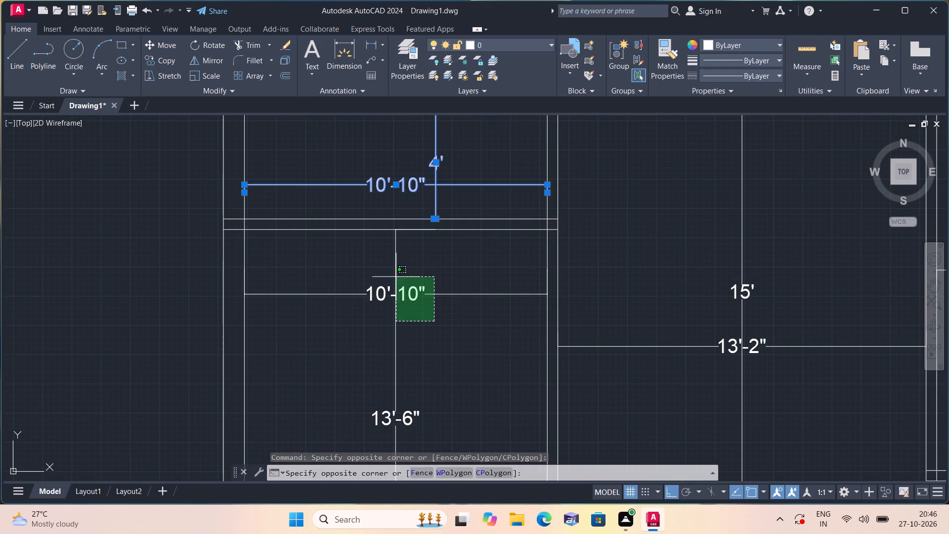
click(374, 267)
scroll(375, 268, down, 2)
middle_drag(369, 278, 369, 308)
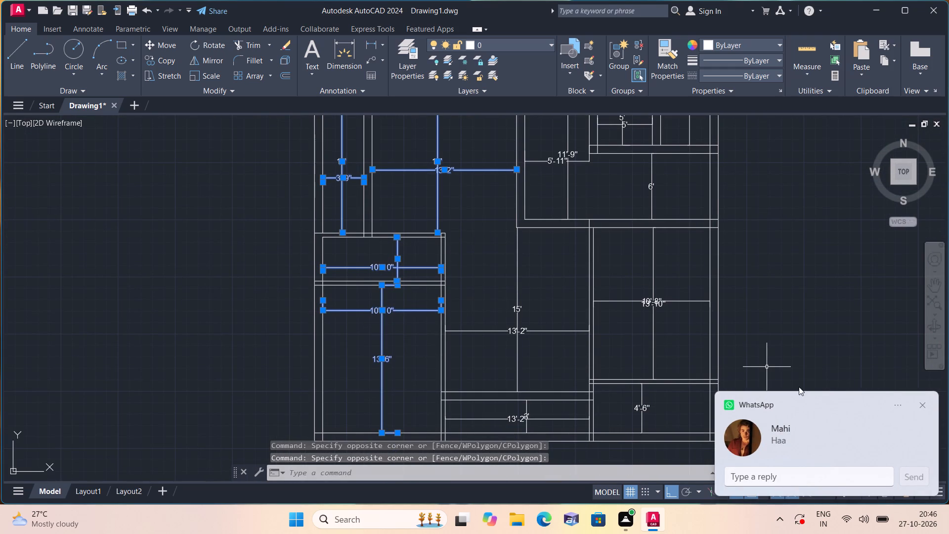
click(923, 405)
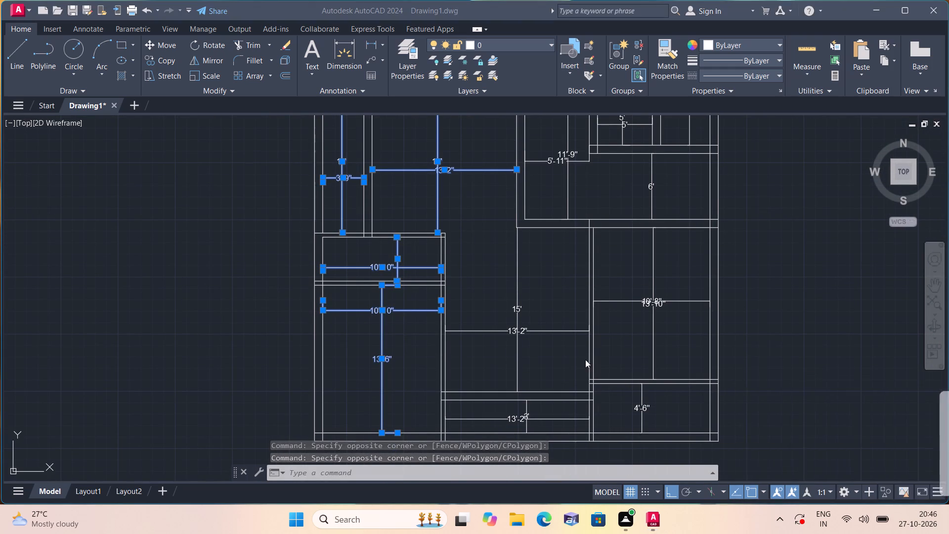
scroll(585, 359, down, 2)
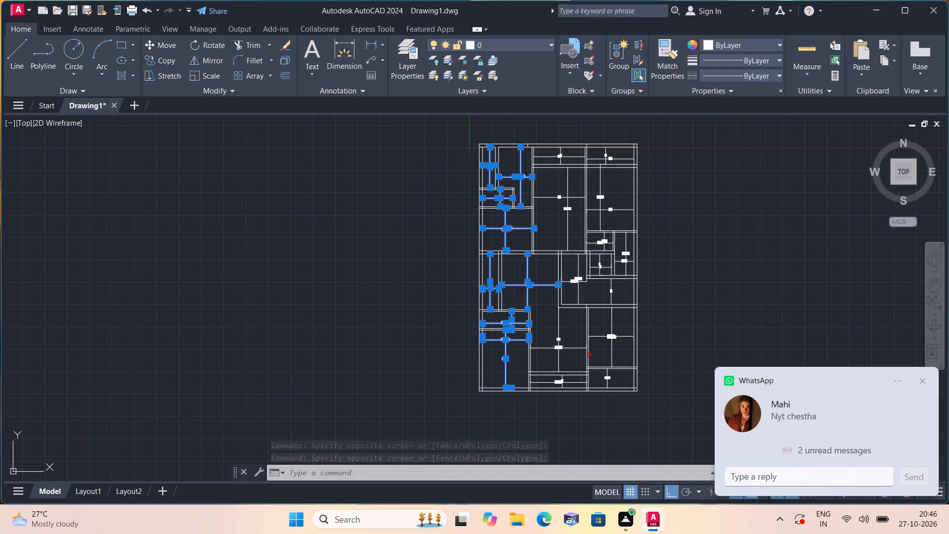
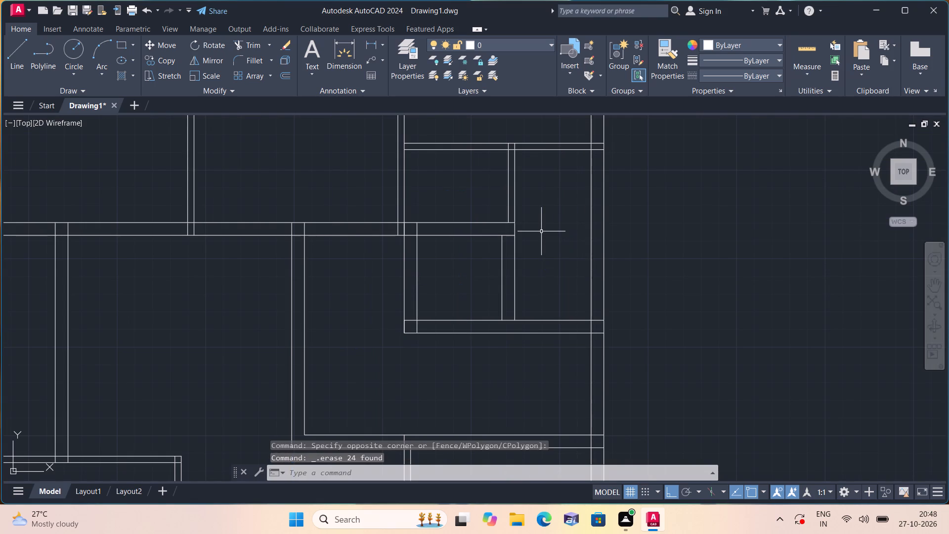
Examine the overall floor plan layout and its north exterior wall.
scroll(393, 245, down, 4)
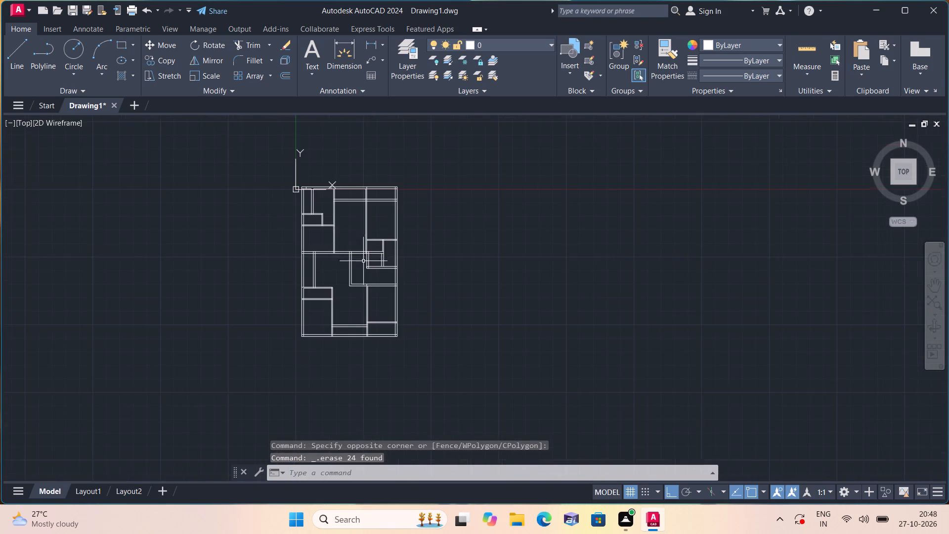
middle_drag(355, 226, 468, 339)
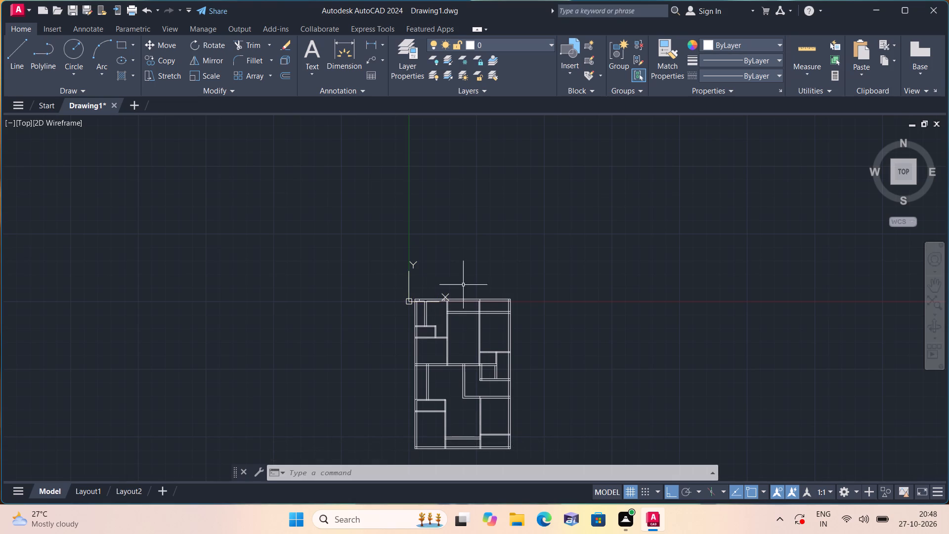
scroll(433, 299, up, 2)
middle_drag(483, 333, 372, 240)
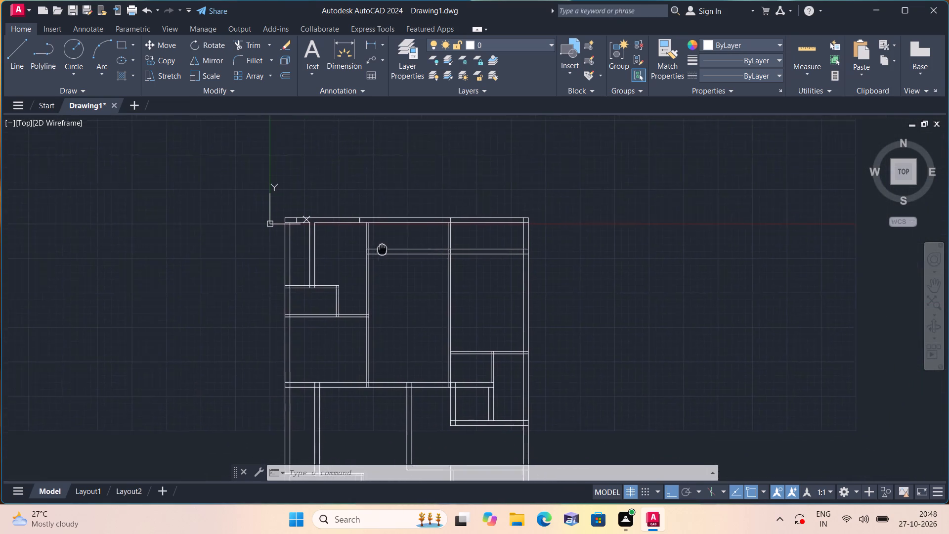
middle_drag(372, 240, 362, 226)
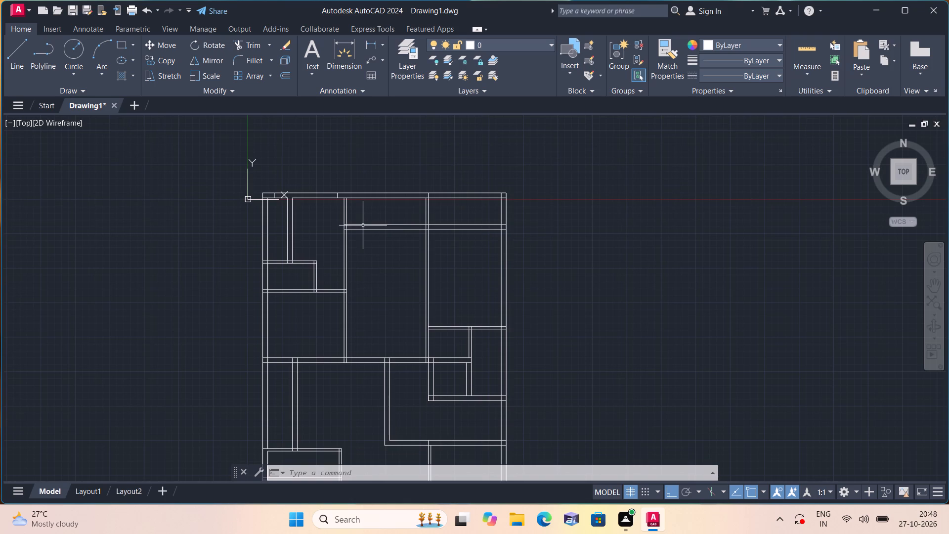
middle_drag(293, 225, 358, 315)
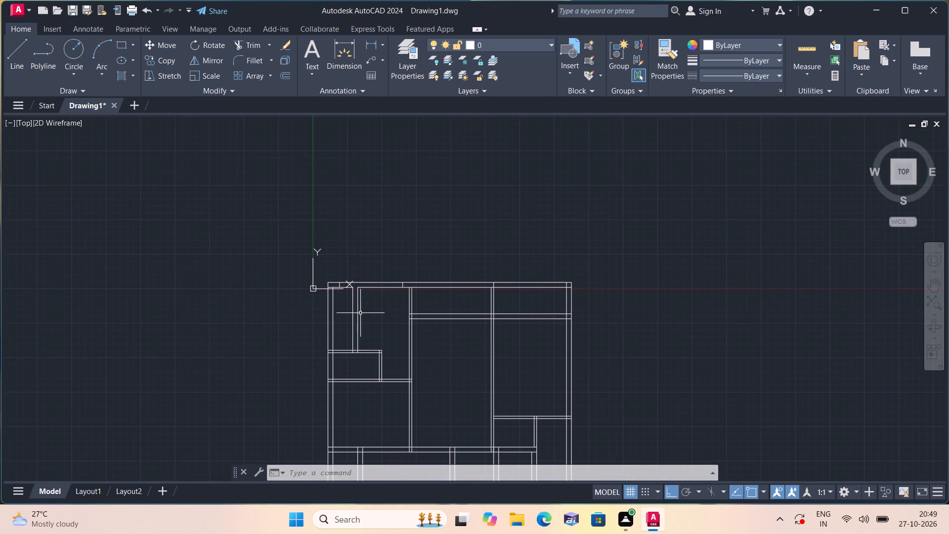
middle_drag(357, 304, 355, 207)
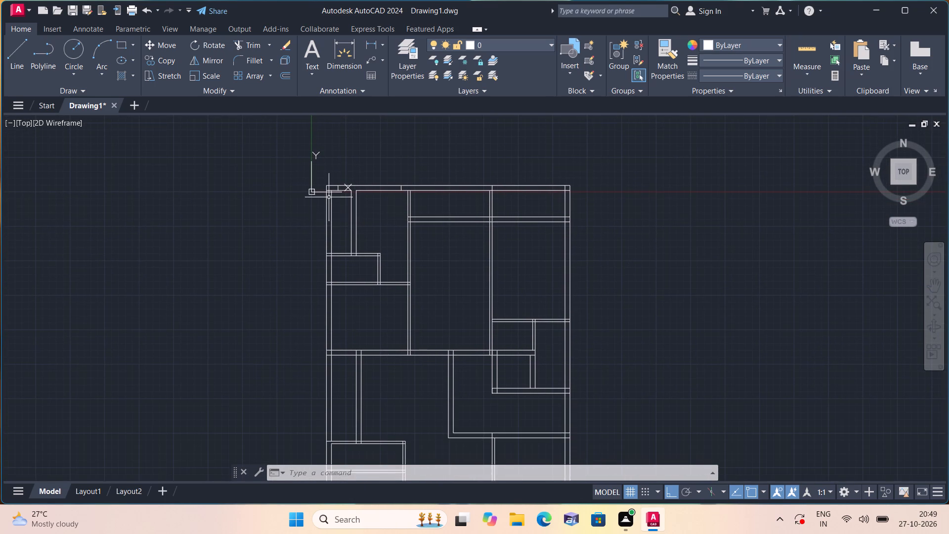
Draw a line across the north wall's thickness, continuing the east face of the partition on the west side of the north middle room.
scroll(327, 172, up, 2)
middle_drag(430, 245, 334, 226)
scroll(423, 243, down, 1)
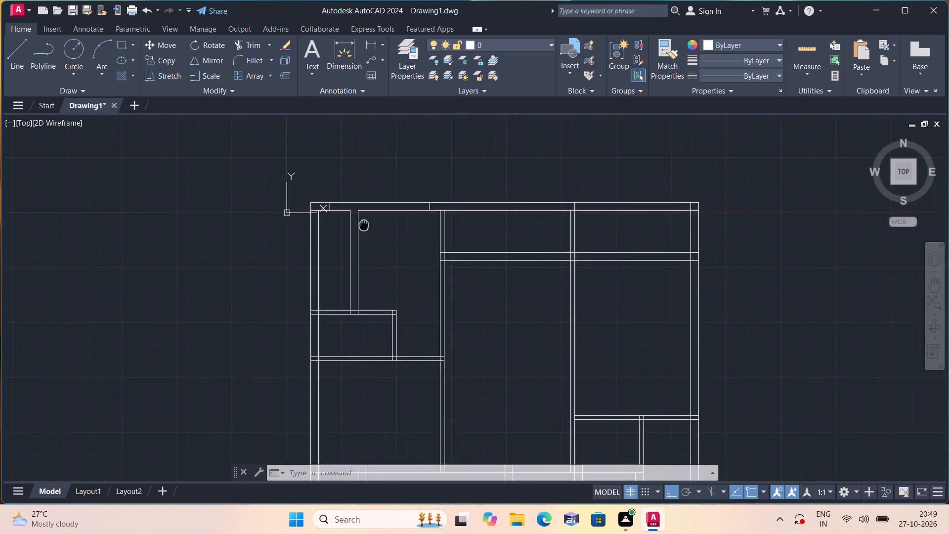
middle_drag(334, 226, 302, 229)
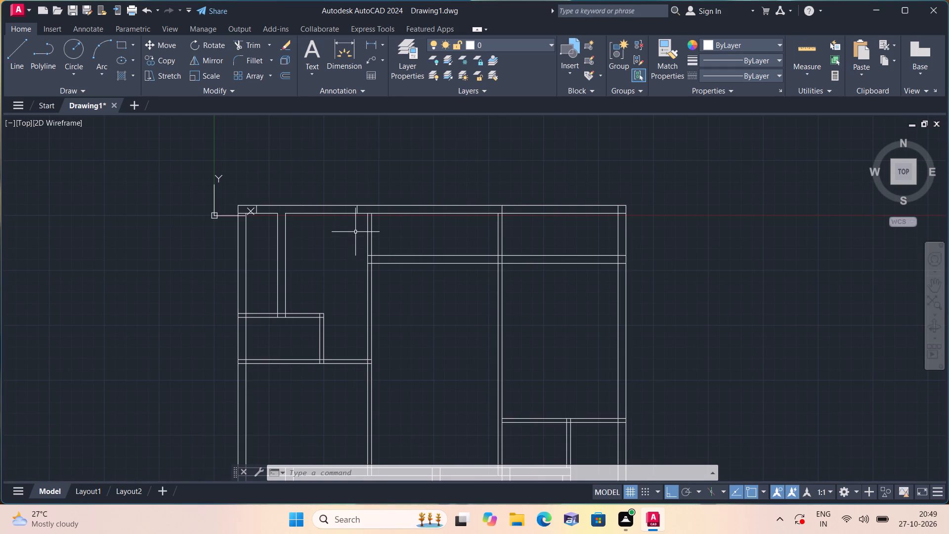
scroll(378, 218, up, 2)
key(l)
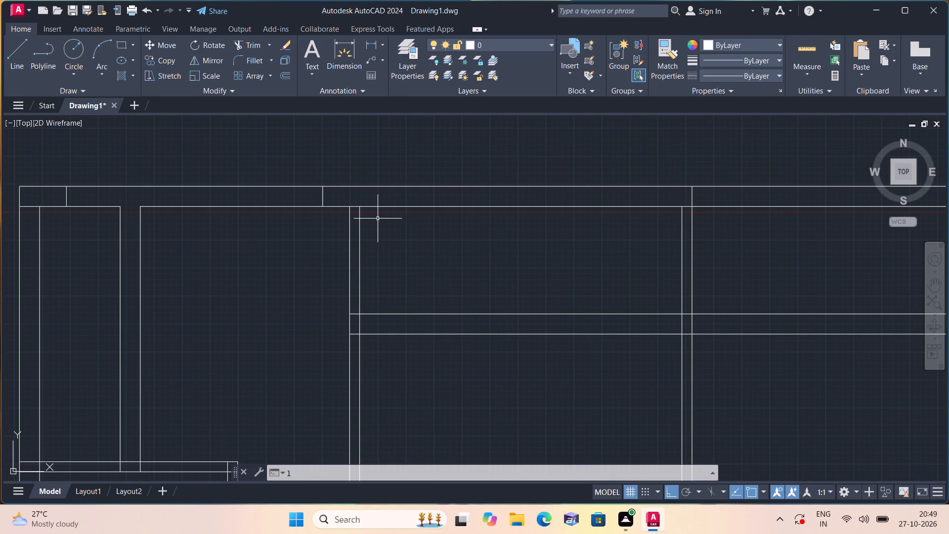
key(space)
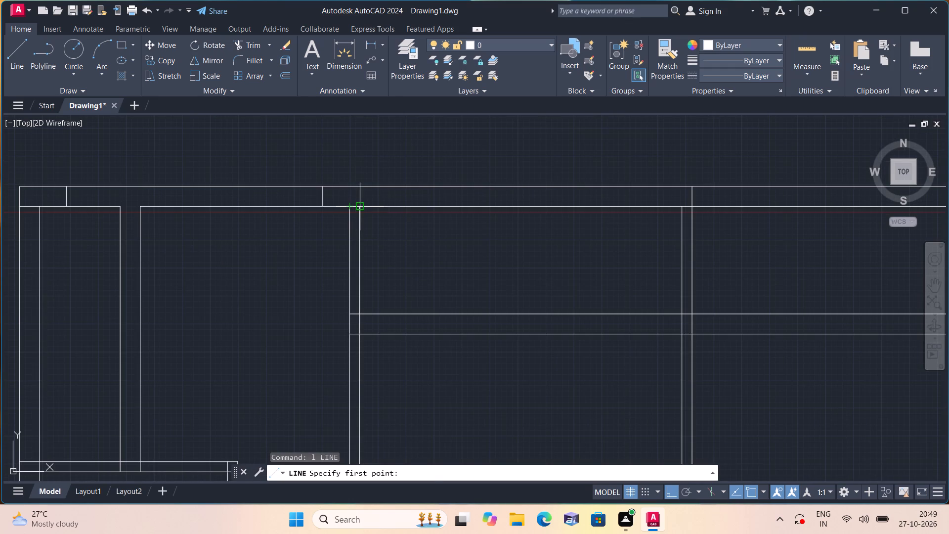
click(359, 207)
click(362, 184)
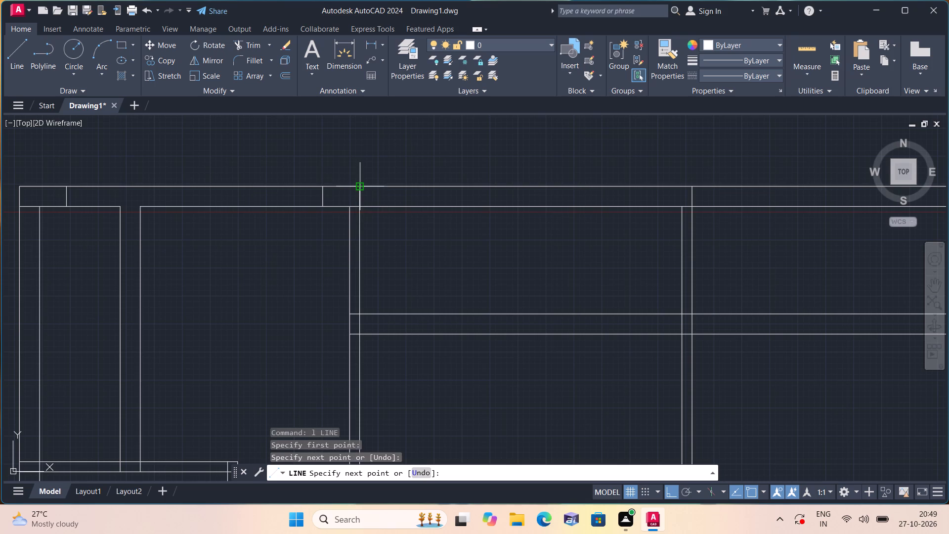
key(space)
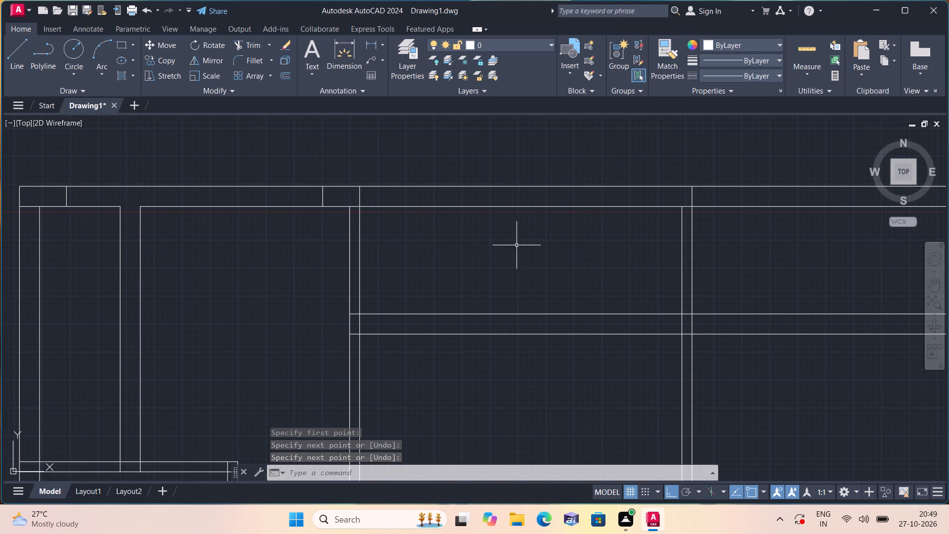
Draw a line about 1'-2" long up across the north wall, continuing the west face of the partition beside the northeast room.
scroll(522, 244, down, 1)
middle_drag(516, 244, 450, 261)
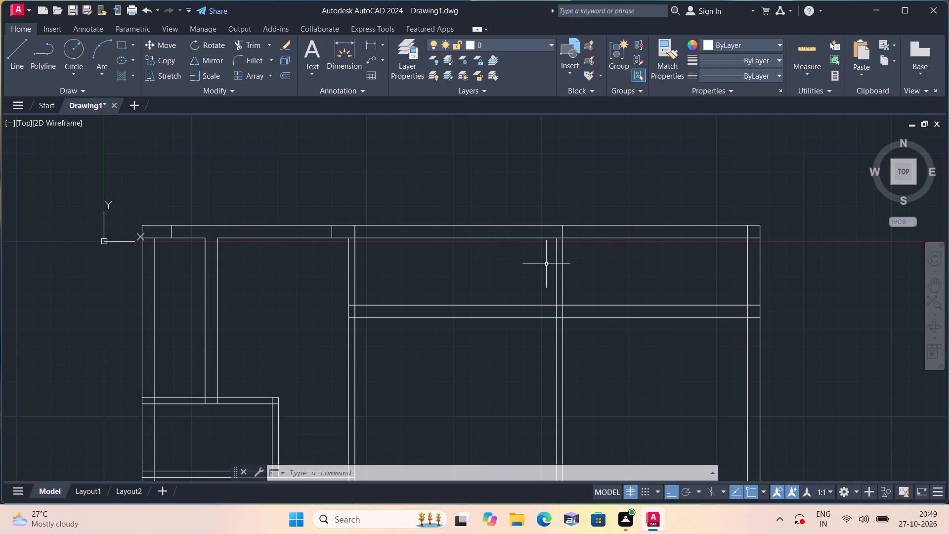
key(l)
key(space)
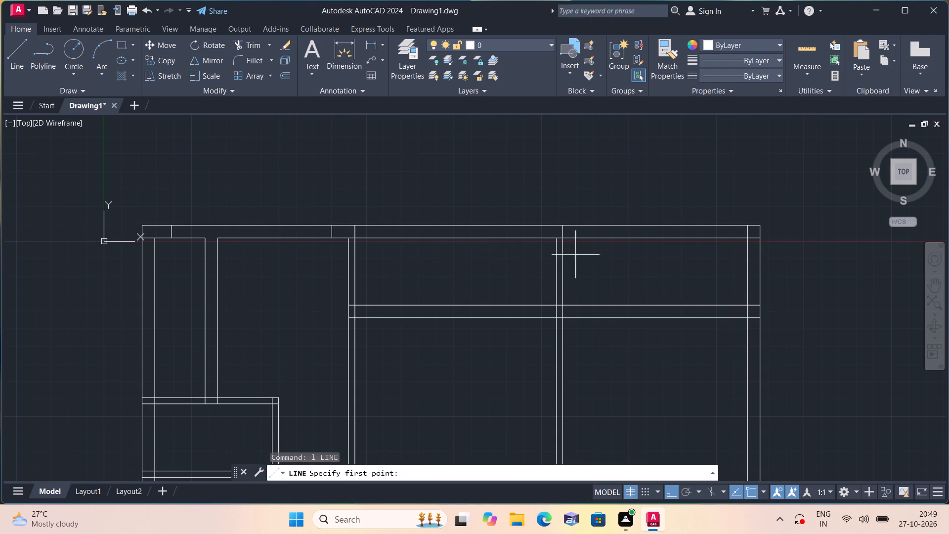
click(559, 238)
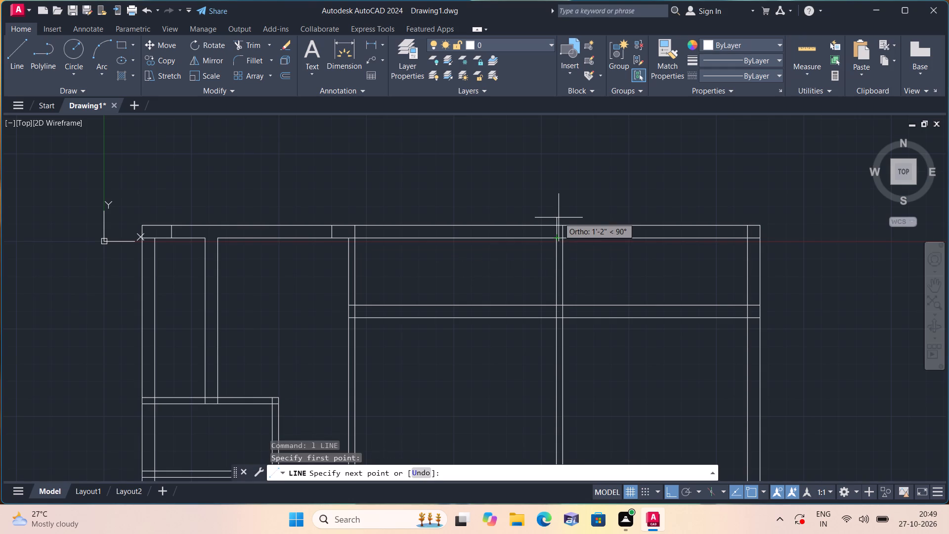
click(559, 218)
key(space)
Draw a 1' line east along the north wall's inner face from that partition's east face, continuing it across the wall to the outer face.
scroll(565, 231, up, 2)
key(space)
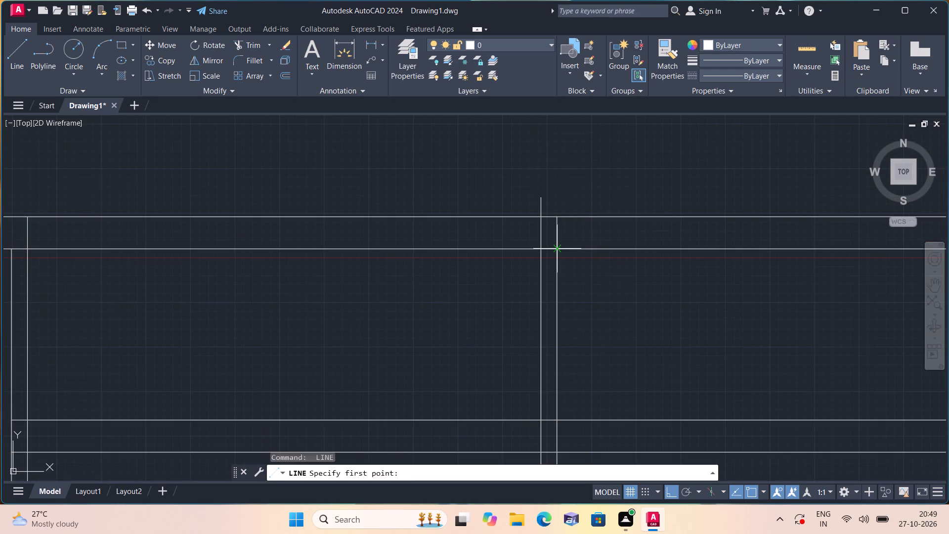
click(559, 249)
key(1)
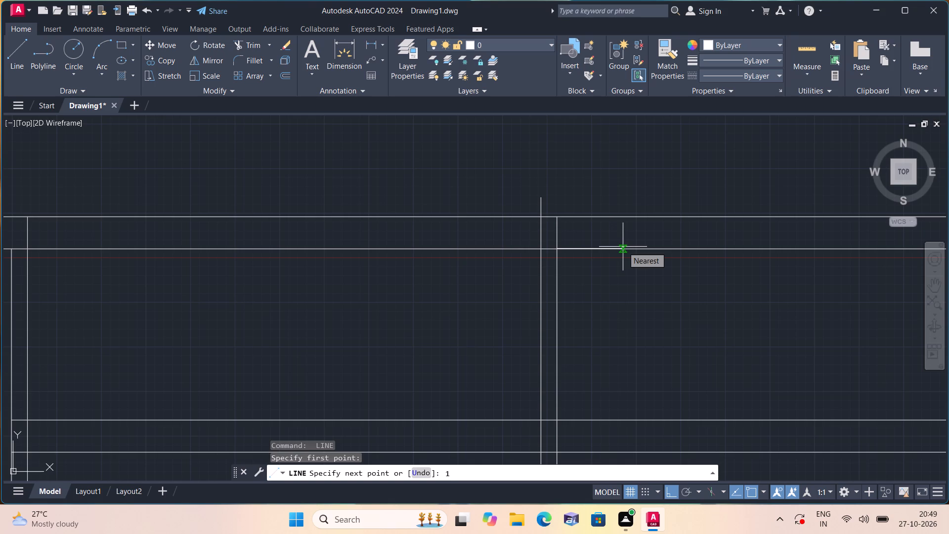
key(apostrophe)
key(space)
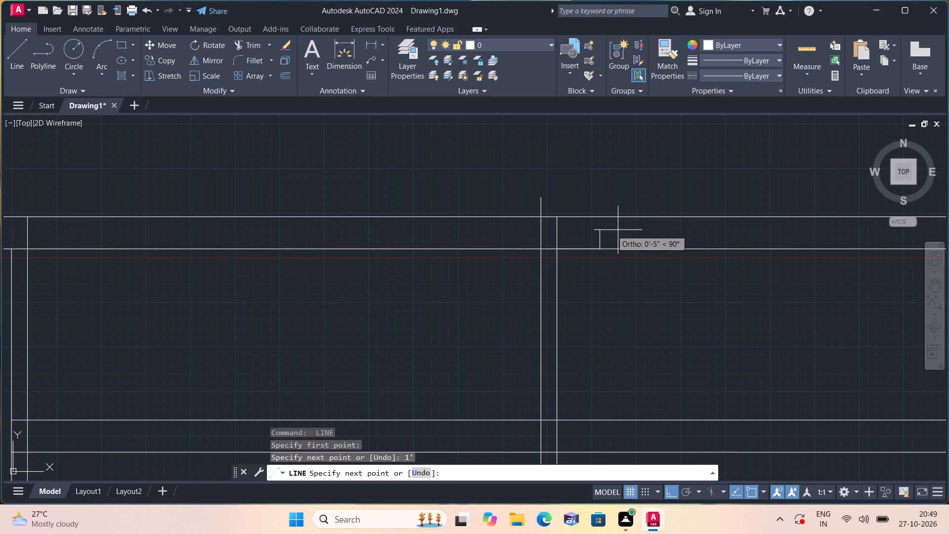
click(599, 216)
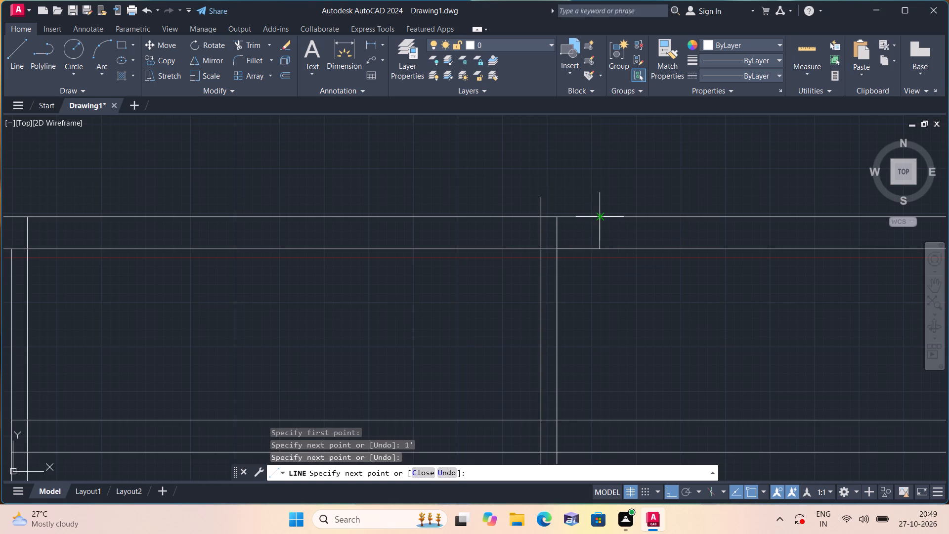
key(space)
Trim the overshoot above the north wall, the partition's east line within the wall, and the 1' guide segment along its inner face.
key(t)
key(r)
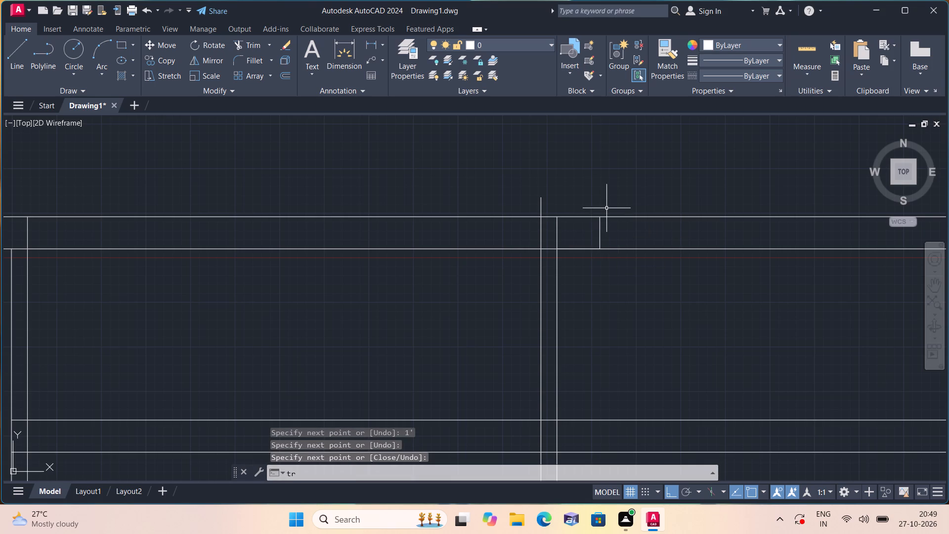
text(im)
key(space)
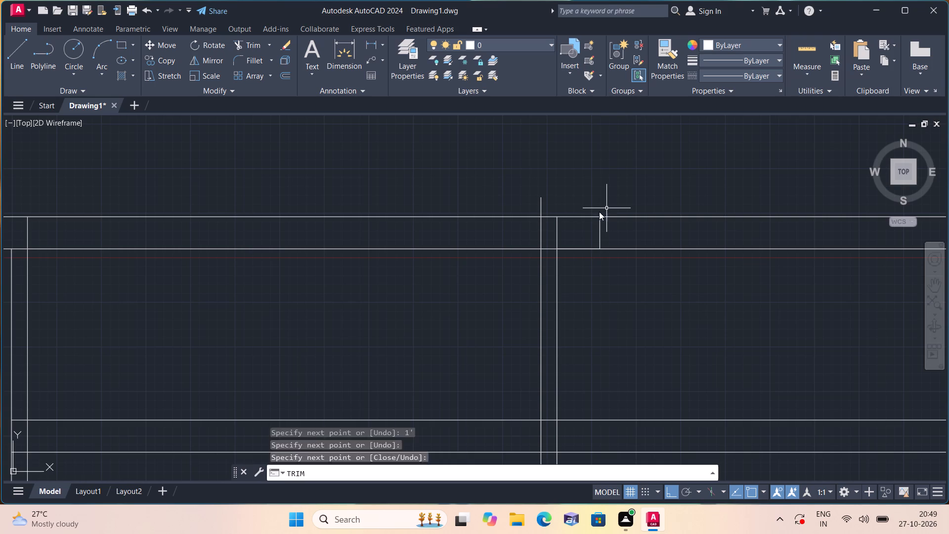
scroll(555, 201, up, 1)
drag(546, 198, 505, 214)
scroll(505, 214, down, 2)
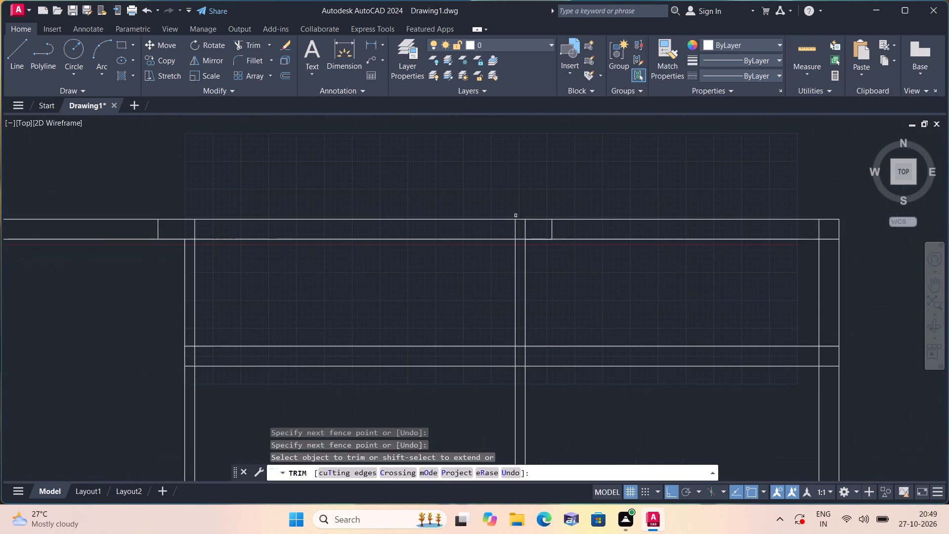
drag(529, 231, 523, 226)
click(522, 226)
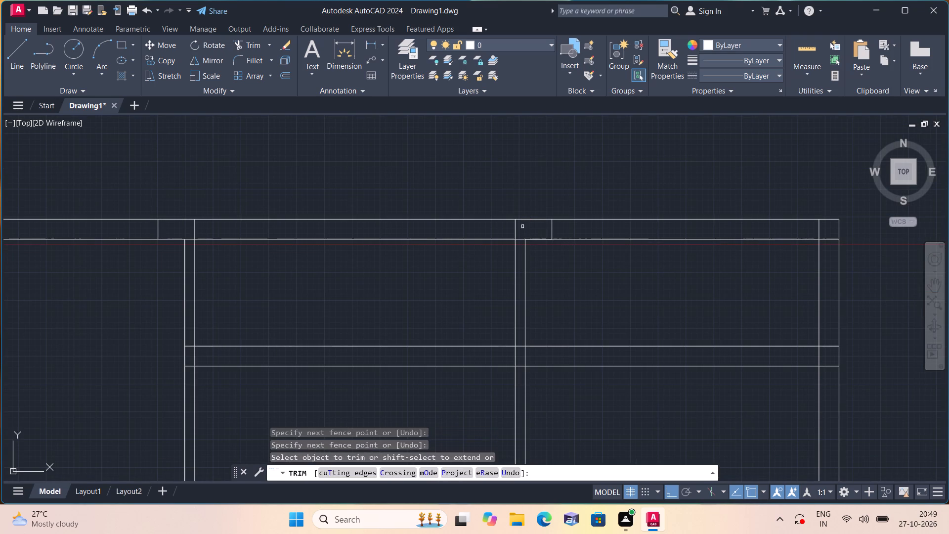
click(537, 240)
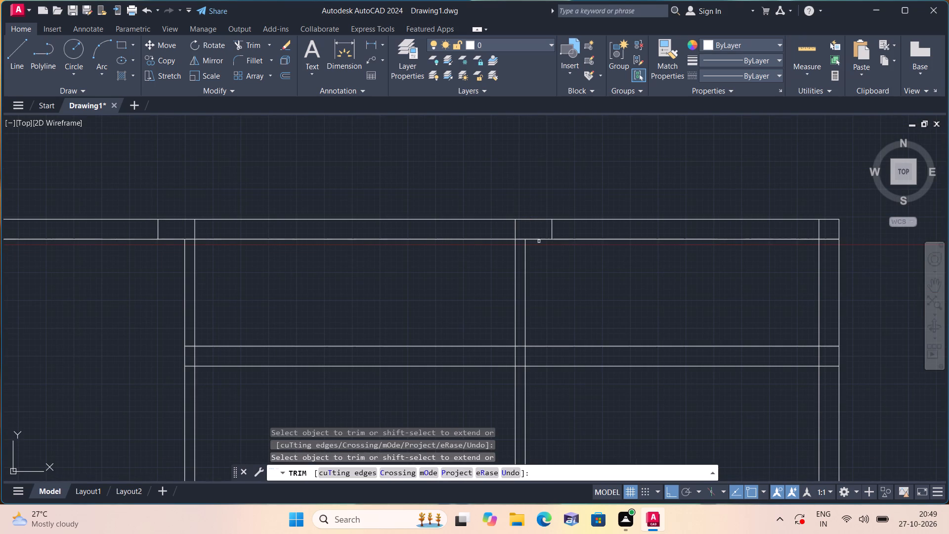
scroll(570, 254, down, 1)
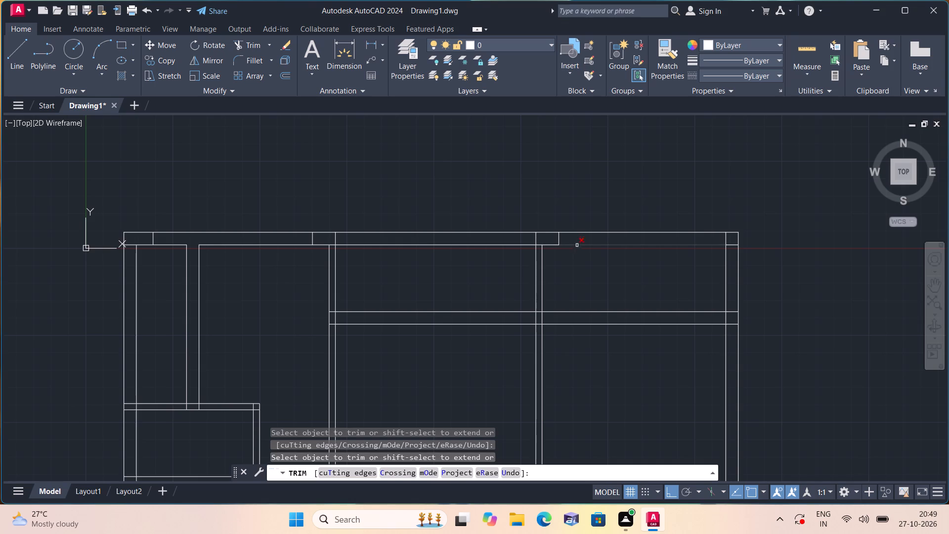
middle_drag(587, 249, 563, 255)
scroll(582, 251, down, 1)
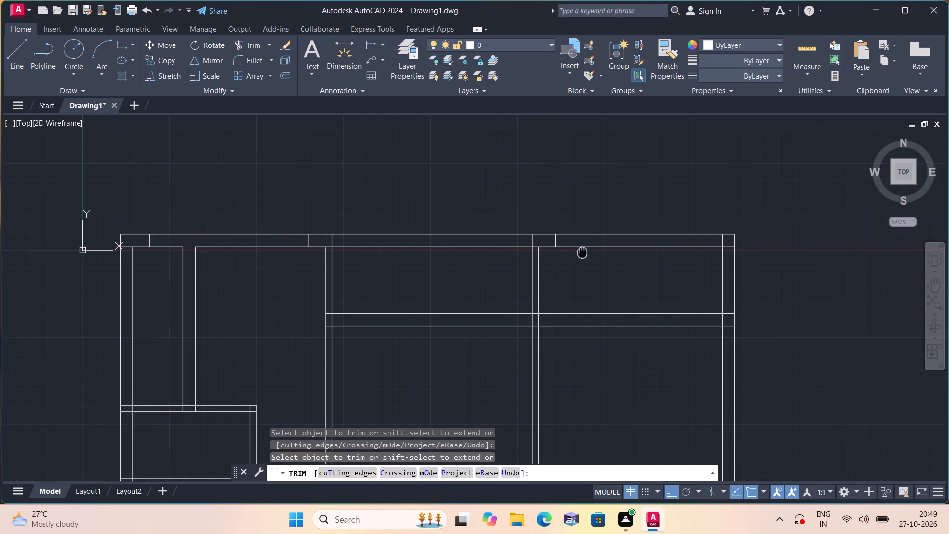
middle_drag(563, 255, 556, 257)
scroll(560, 259, down, 1)
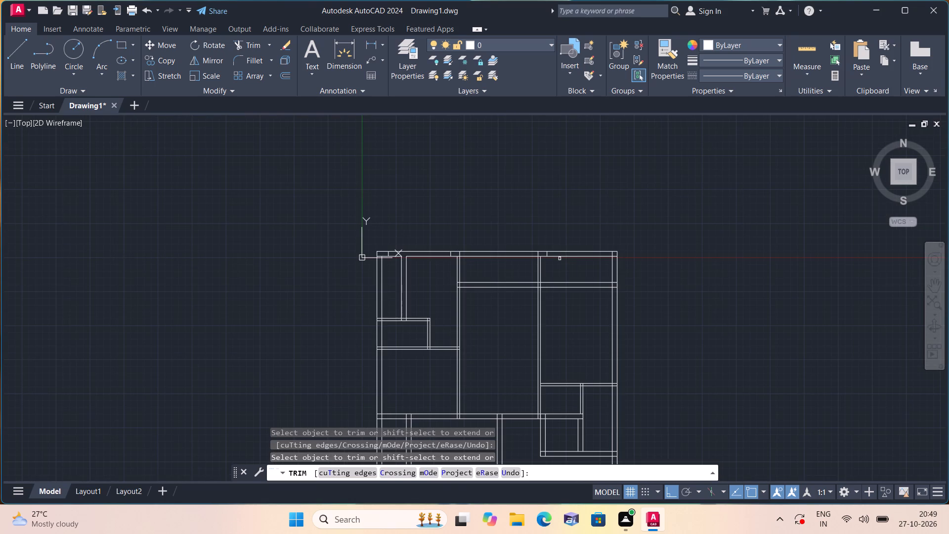
scroll(560, 259, up, 1)
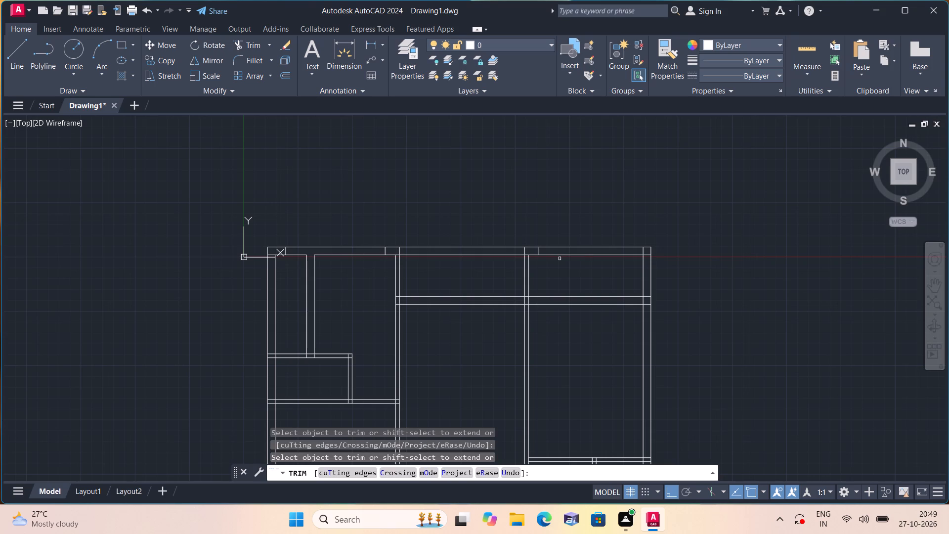
key(space)
Draw a 1' line south along the east wall's inner face from the northeast inner corner, continuing it across the wall to the outer face.
key(l)
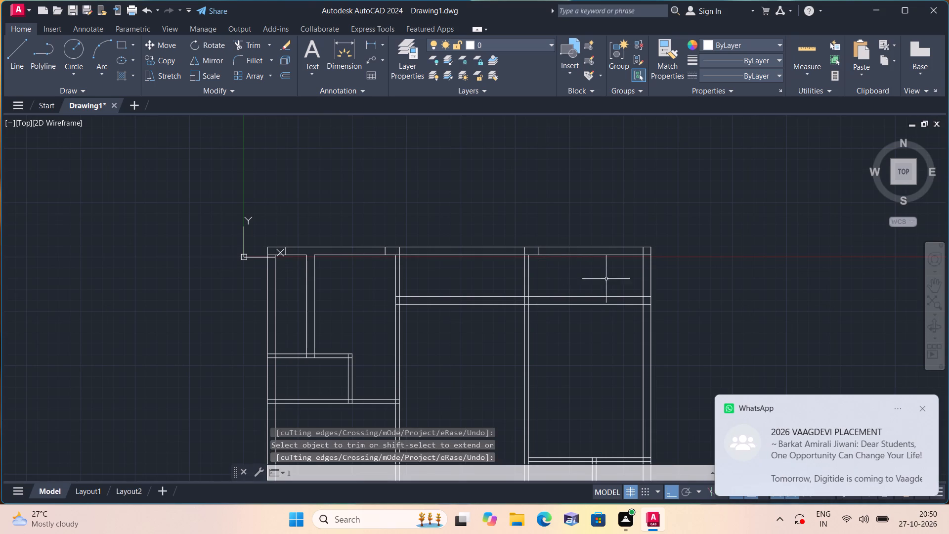
key(space)
middle_drag(674, 294, 599, 275)
scroll(590, 255, up, 2)
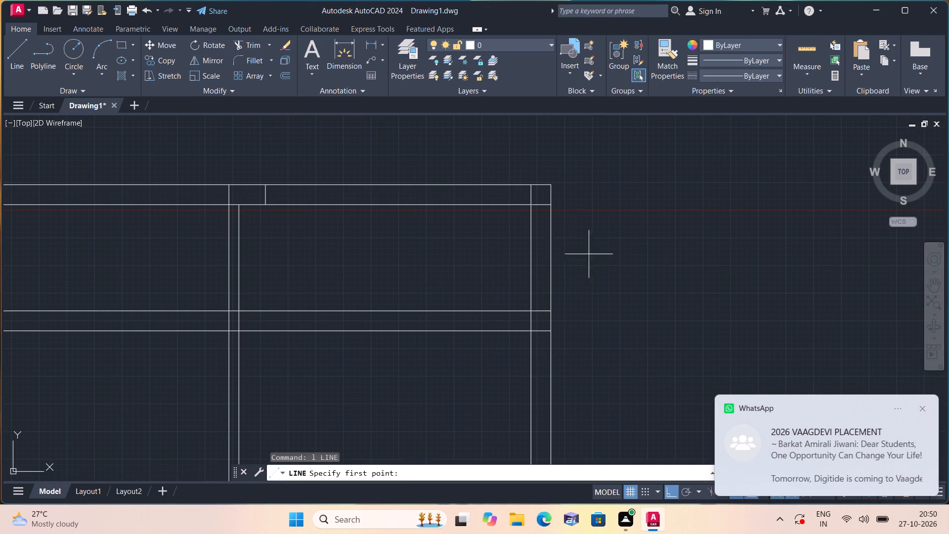
click(529, 204)
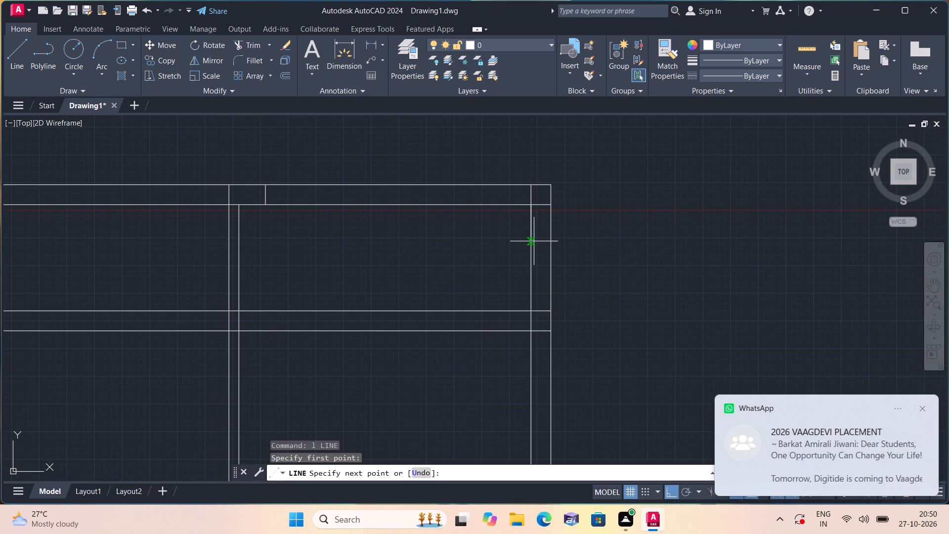
text(1')
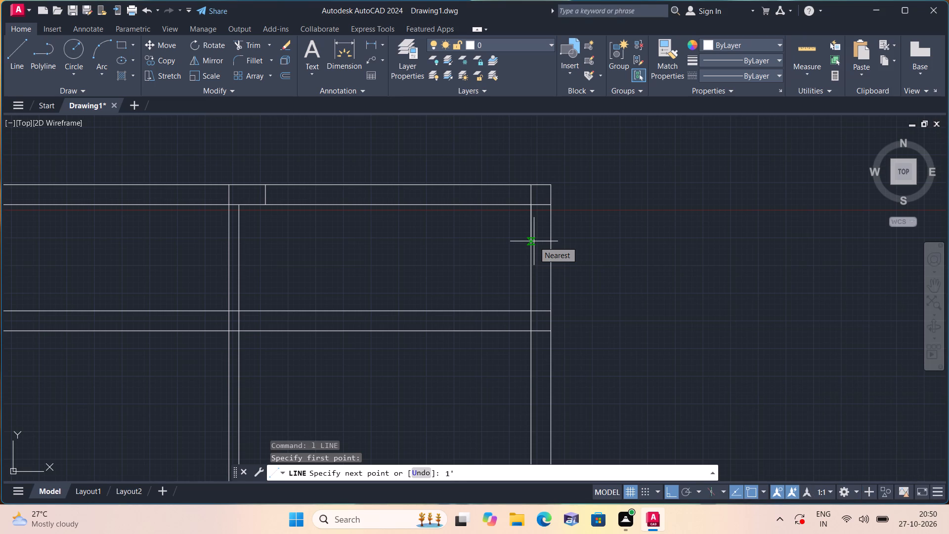
key(space)
click(551, 229)
key(space)
Draw a line across the north wall's thickness just west of the east wall's inner face.
scroll(524, 204, up, 1)
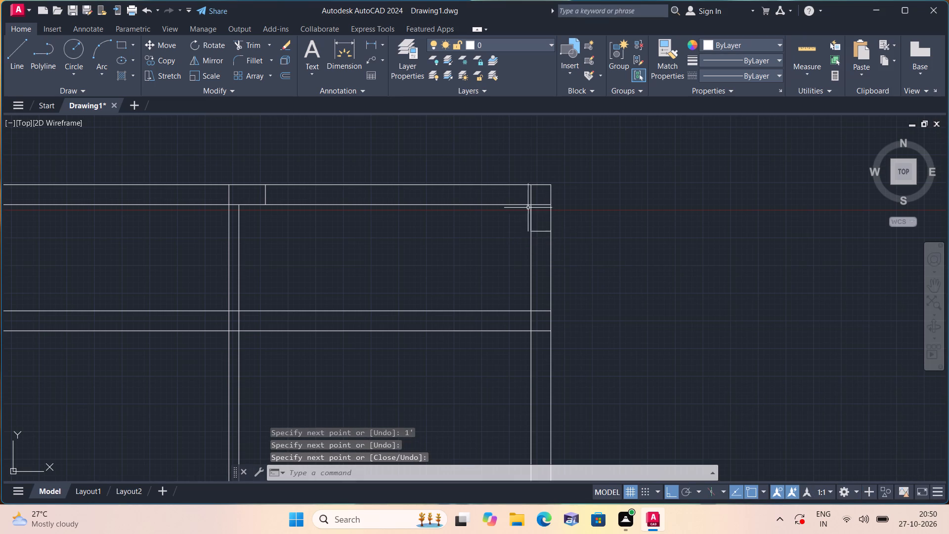
key(space)
drag(518, 174, 518, 179)
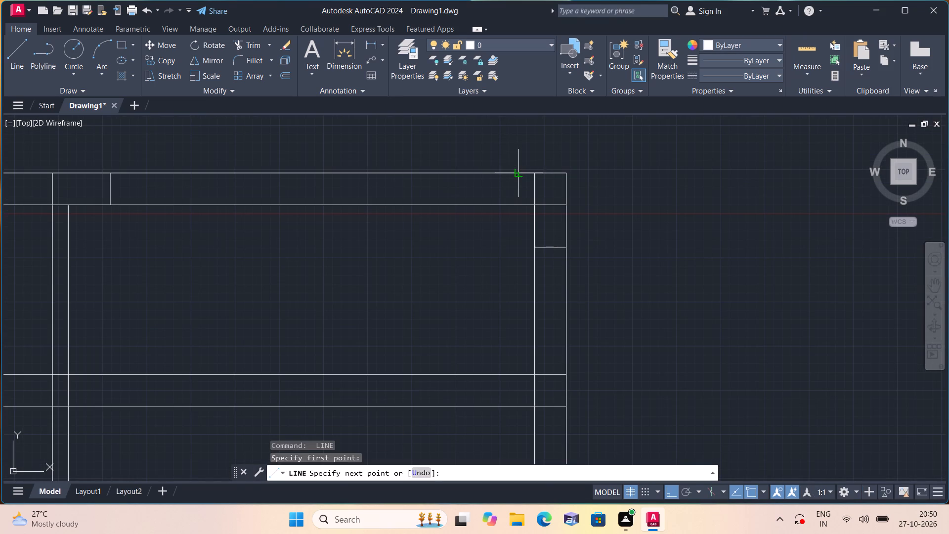
click(522, 204)
key(space)
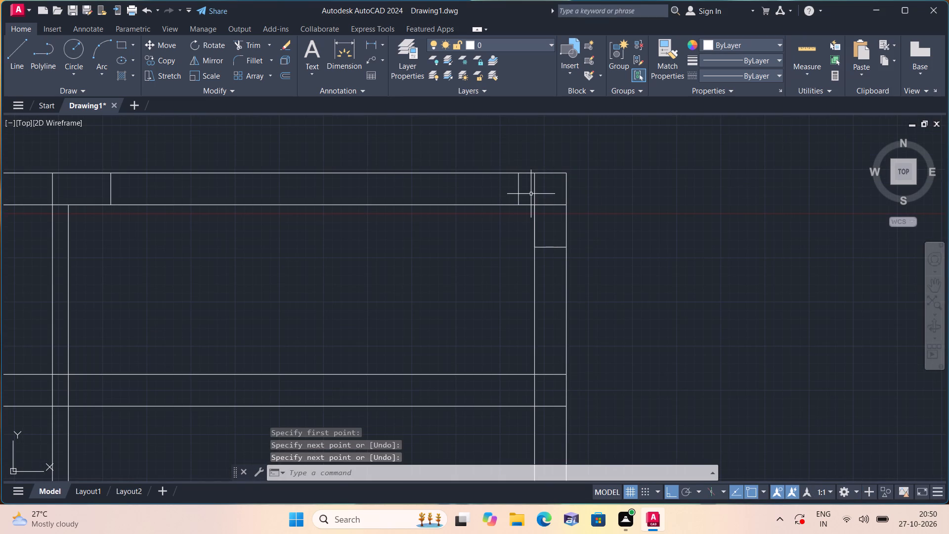
Trim the wall-face lines crossing inside the northeast corner and the 1' guide segment along the east wall's inner face.
text(trim)
key(space)
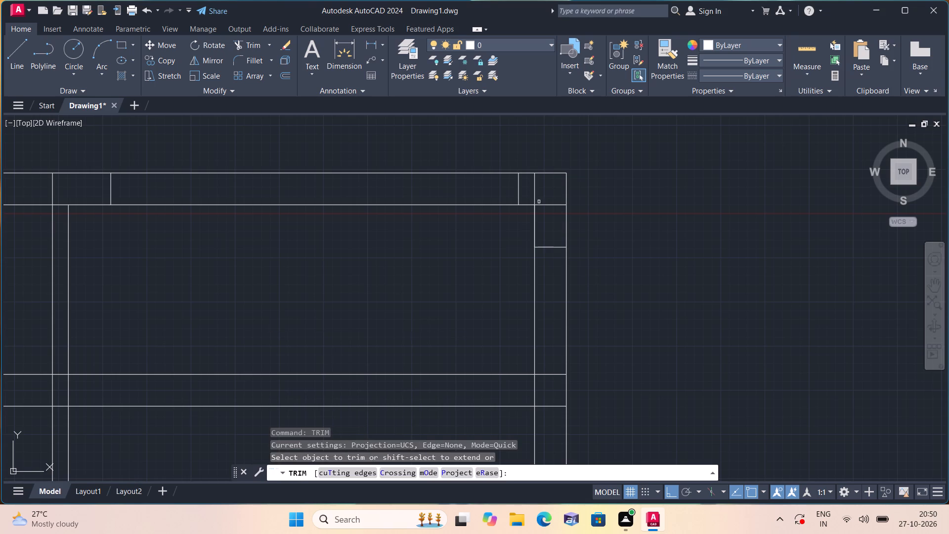
scroll(539, 202, up, 1)
click(519, 183)
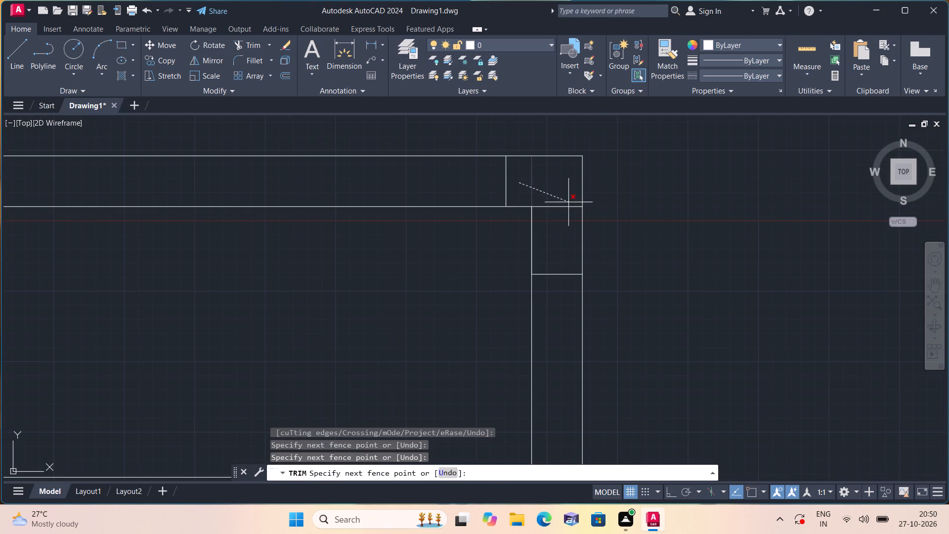
click(569, 213)
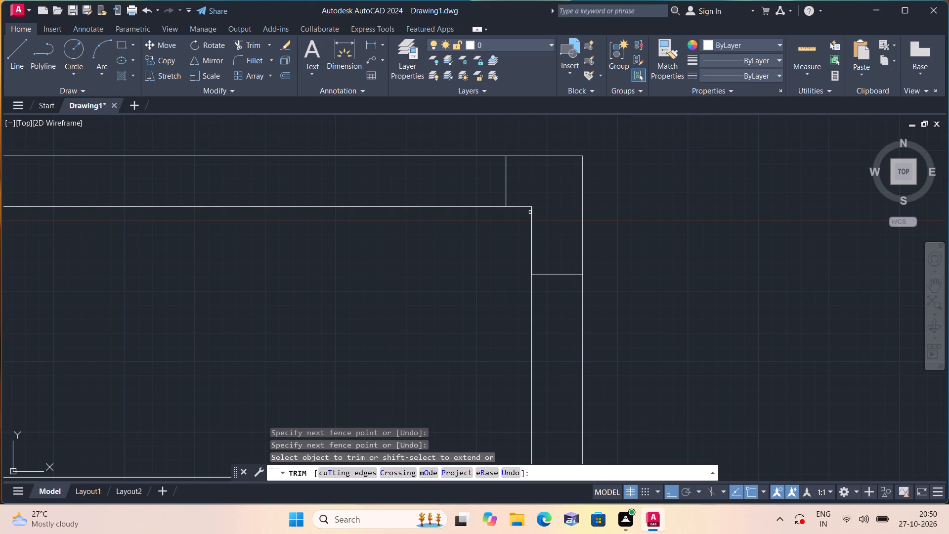
click(533, 216)
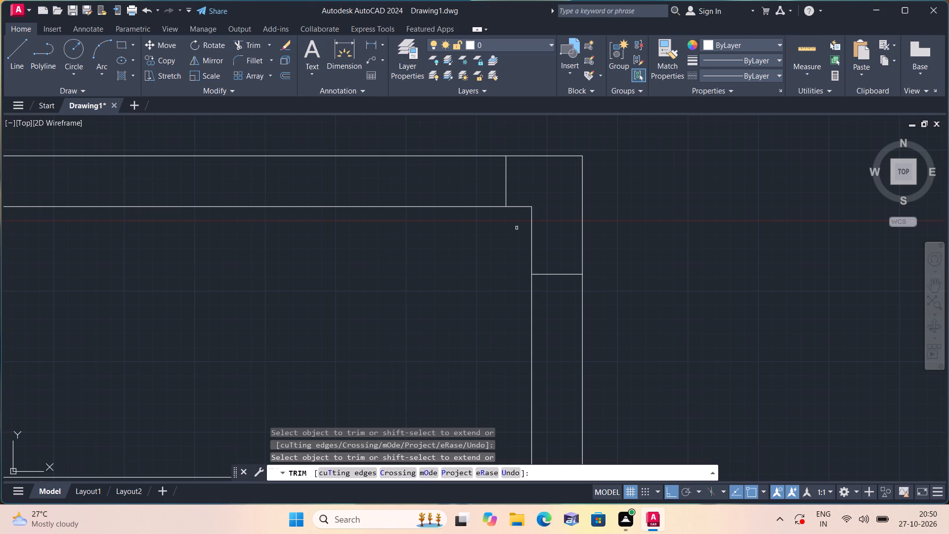
key(Escape)
Fill the north wall's marked segment at its eastern partition and the L-shaped northeast corner with a Solid hatch in colour 0,0,0.
scroll(503, 239, down, 2)
text(h)
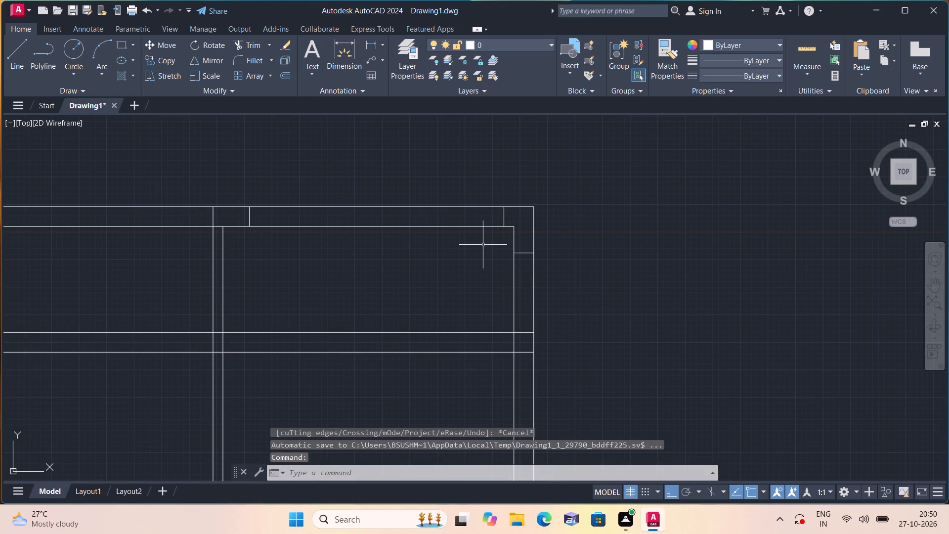
key(space)
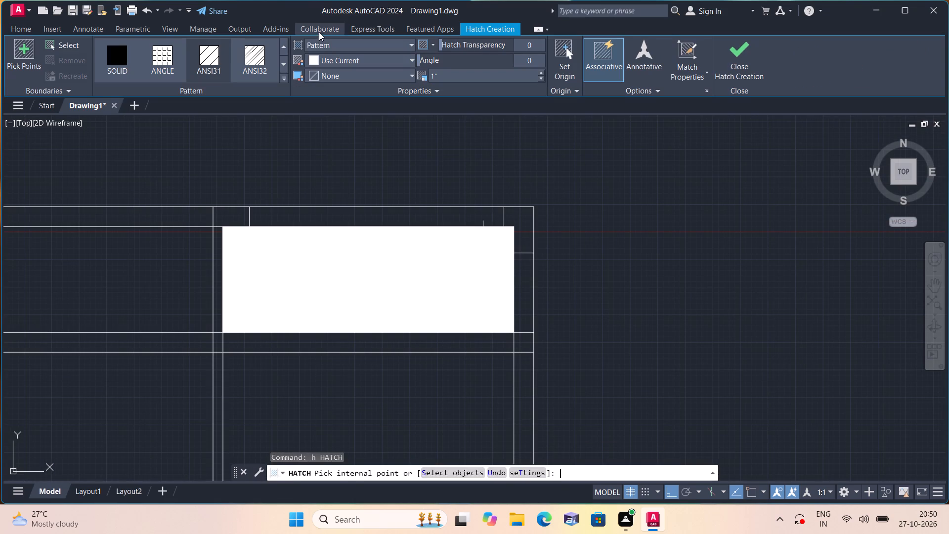
click(321, 42)
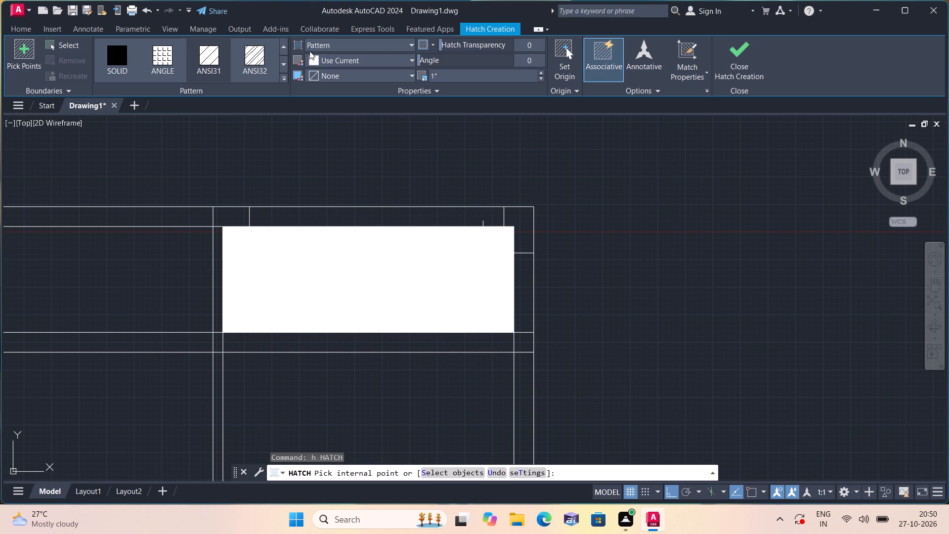
click(311, 39)
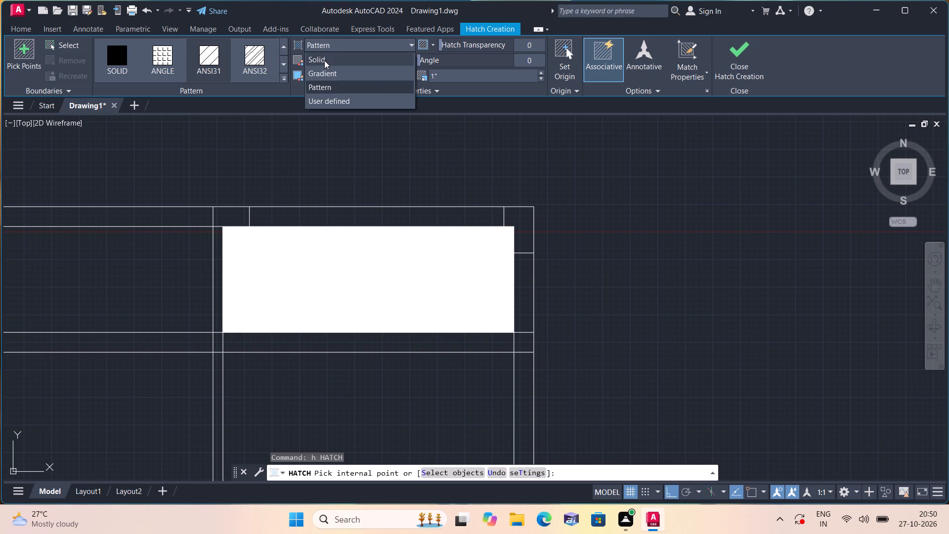
click(324, 60)
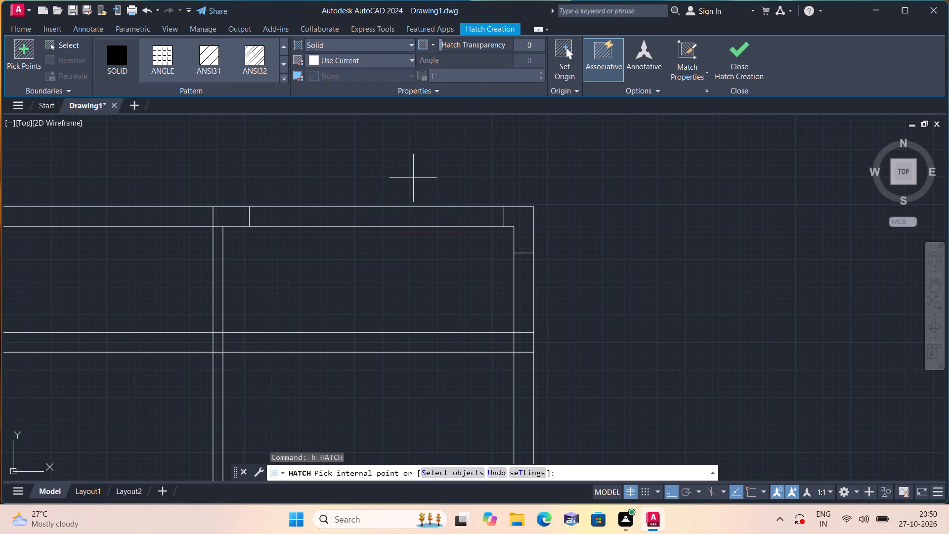
click(345, 58)
click(312, 113)
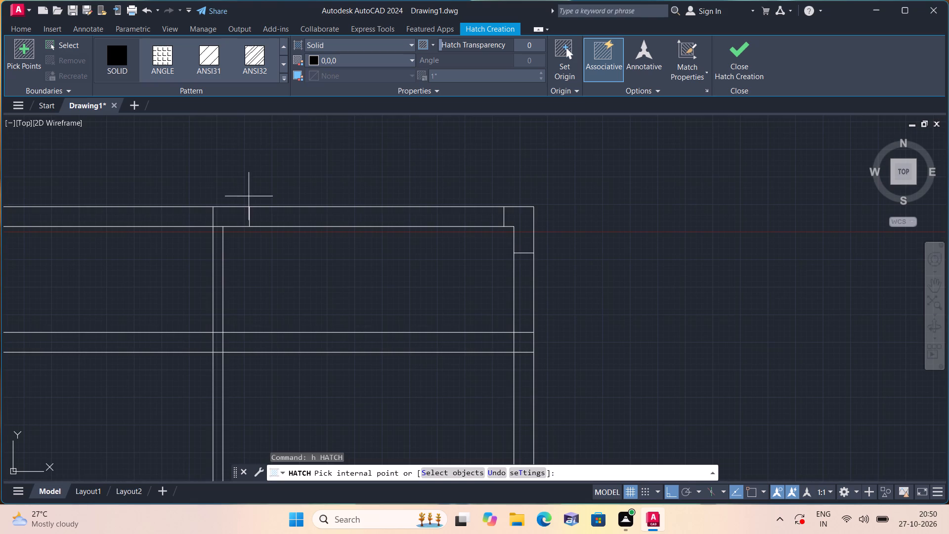
scroll(231, 215, up, 1)
click(231, 213)
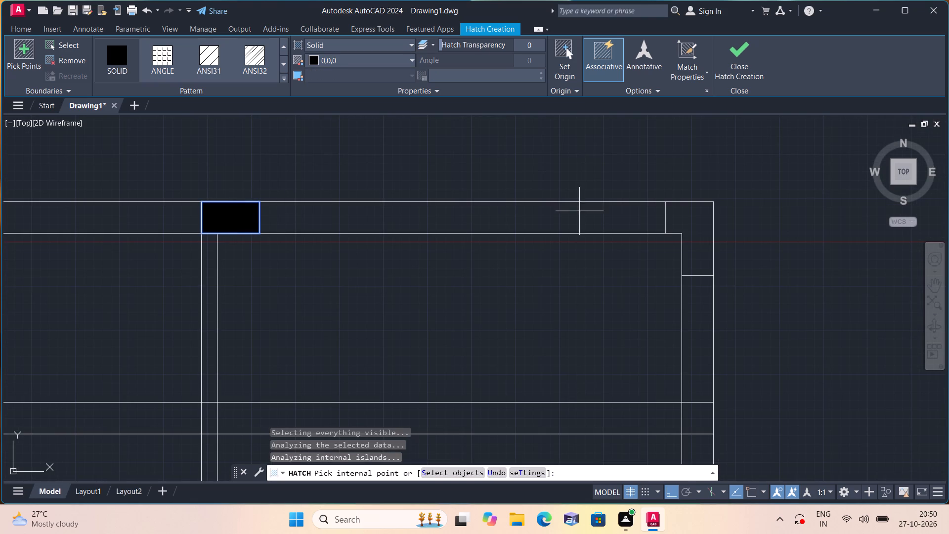
click(684, 215)
Add the same solid black hatch to the north wall's marked segment at its western partition and to the northwest corner segment.
scroll(688, 214, down, 2)
middle_drag(720, 216, 717, 209)
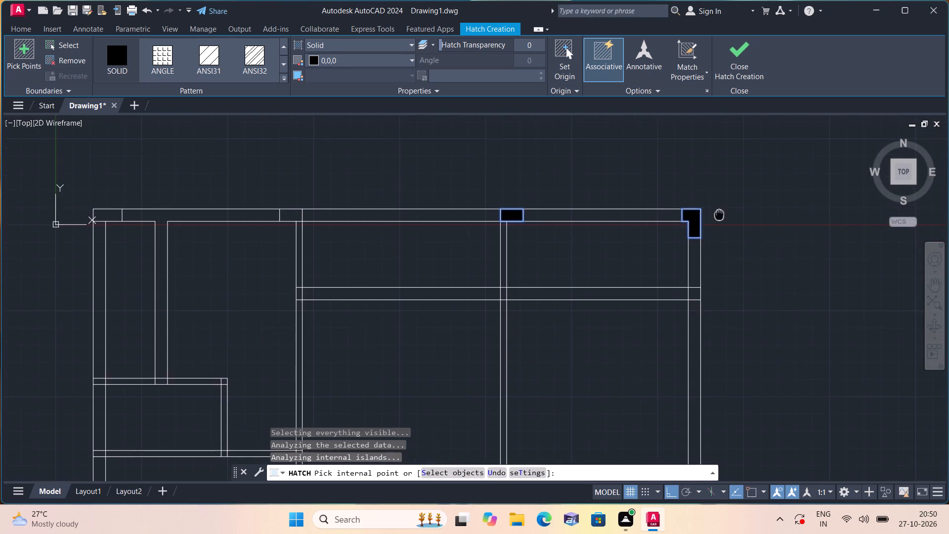
middle_drag(717, 209, 753, 187)
scroll(282, 200, up, 2)
click(362, 172)
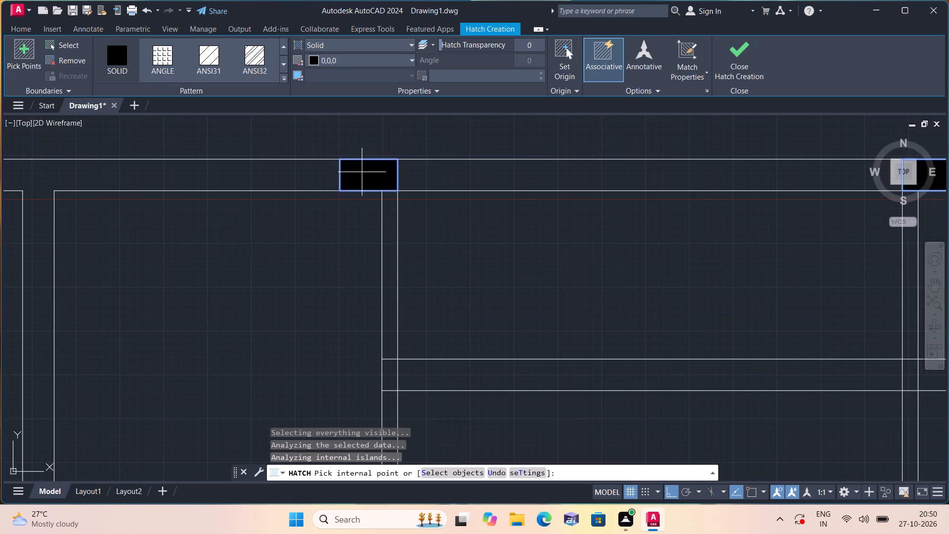
scroll(362, 172, down, 2)
scroll(318, 176, up, 1)
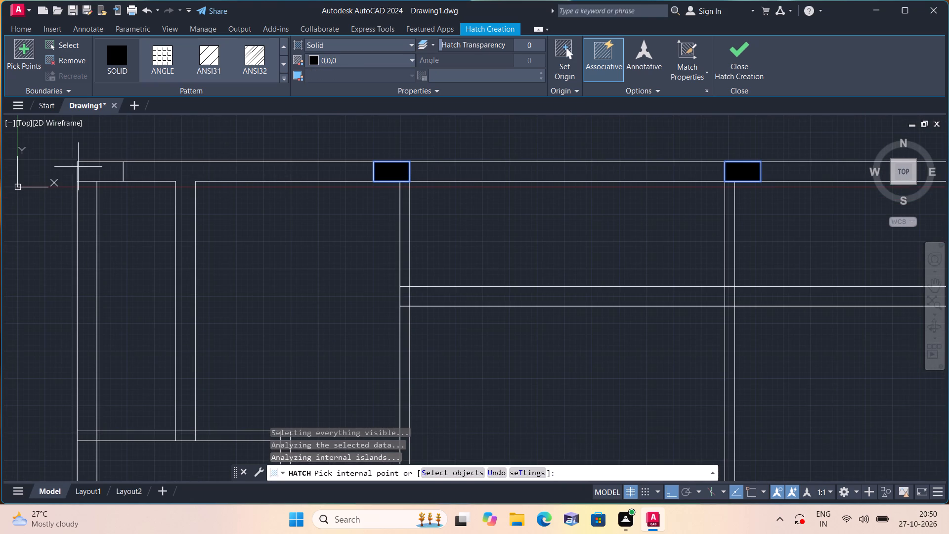
click(105, 173)
key(Escape)
Draw a 1' line south along the west wall's inner face from the small room's north partition, continuing across the wall to the outer face.
scroll(159, 184, down, 2)
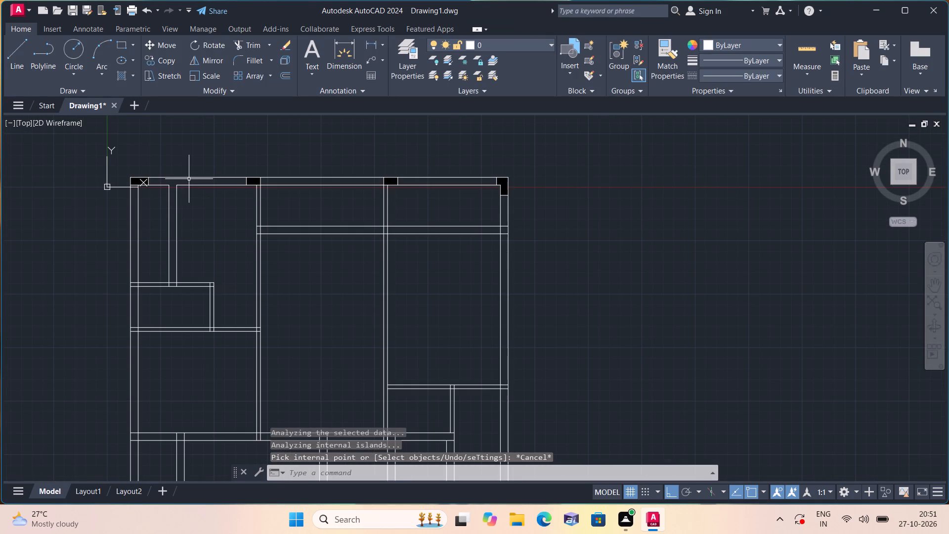
scroll(189, 179, down, 1)
middle_drag(199, 194, 240, 195)
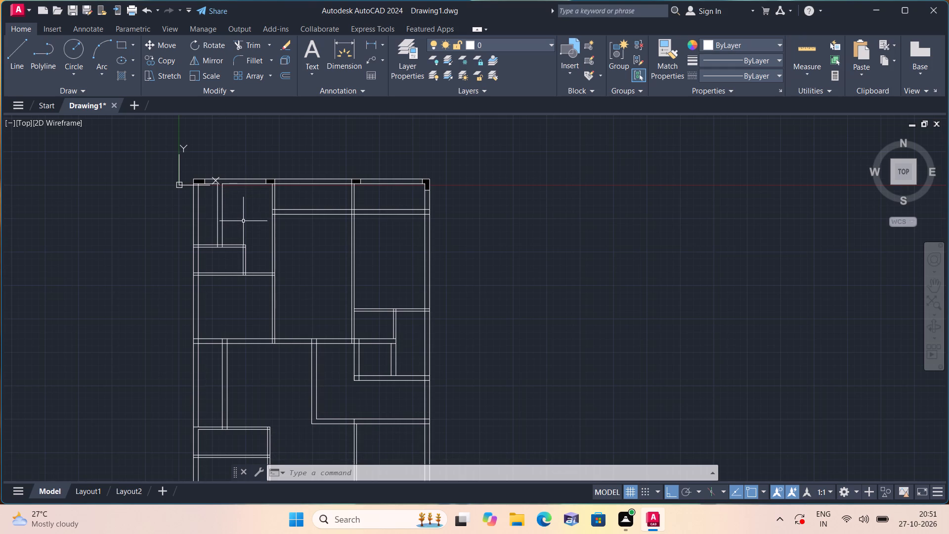
scroll(209, 260, up, 2)
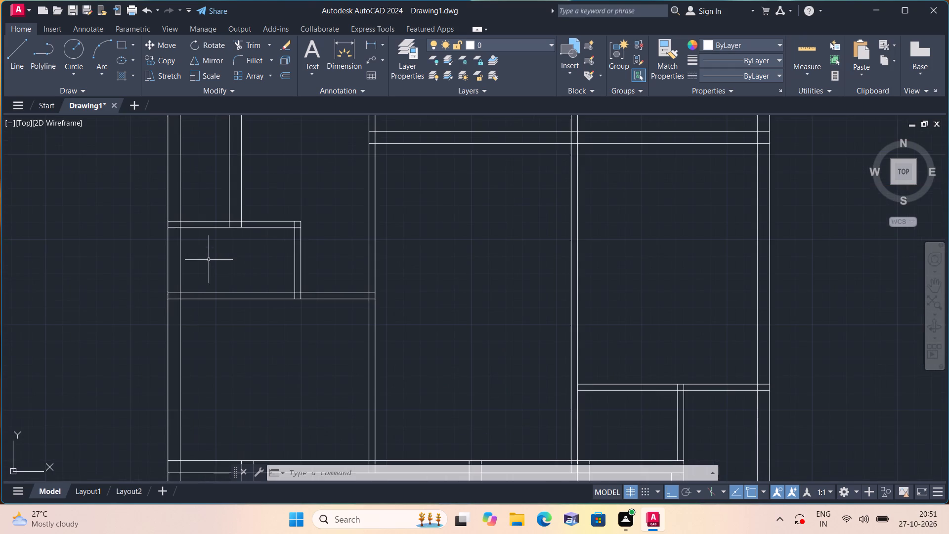
middle_drag(216, 255, 241, 252)
key(l)
key(space)
scroll(223, 245, up, 2)
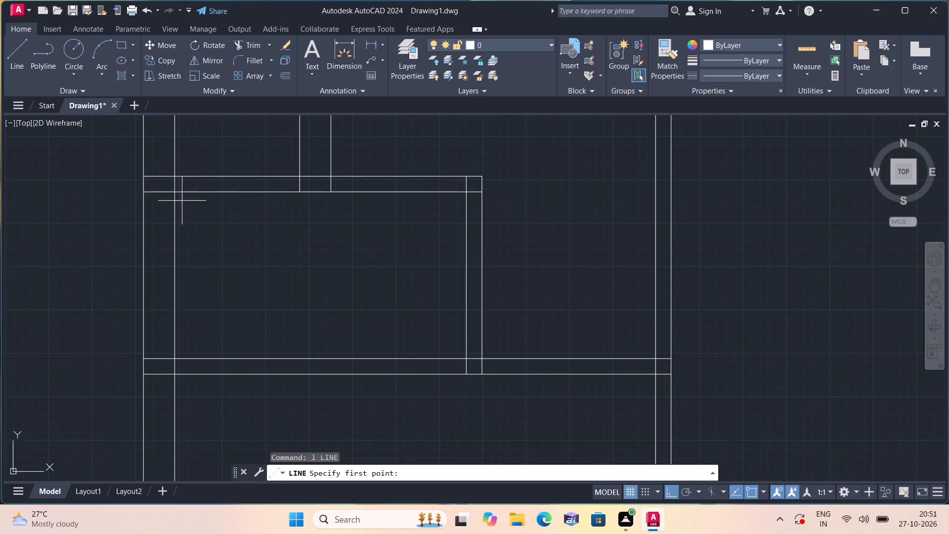
click(175, 194)
key(1)
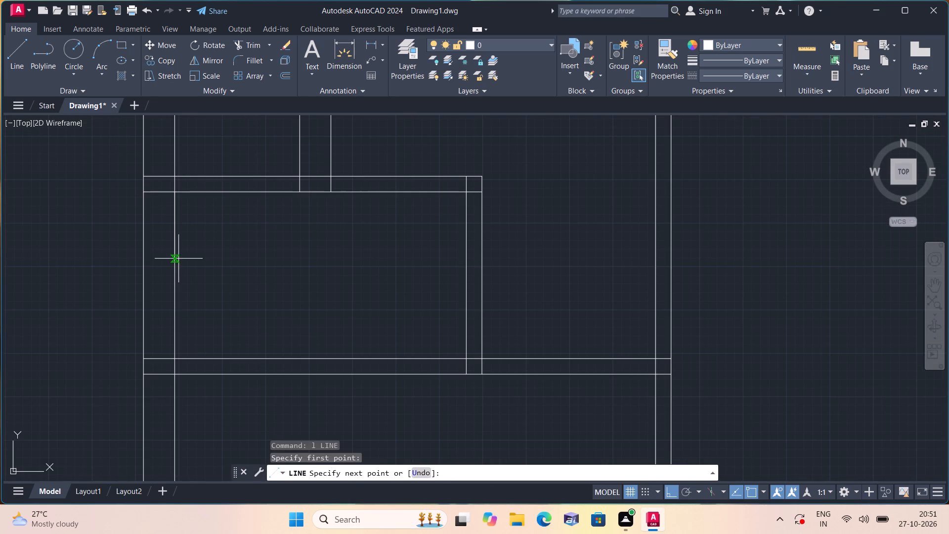
key(apostrophe)
key(space)
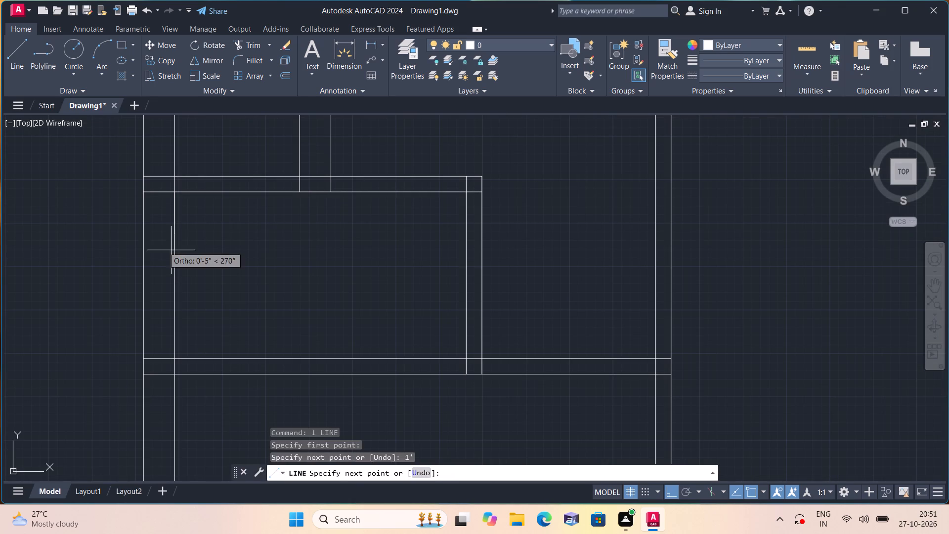
click(141, 228)
key(space)
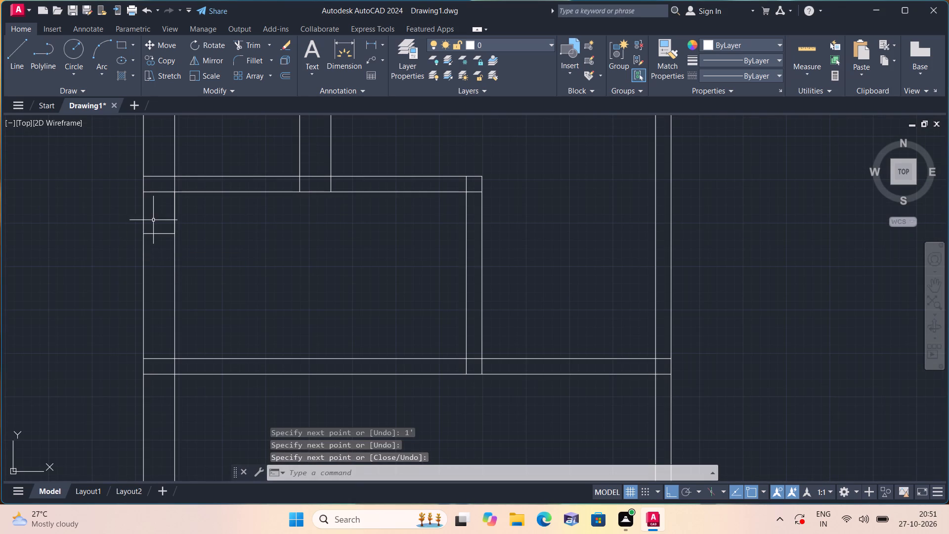
Erase the 1' guide segment on the west wall's inner face and trim the partition's south-face line within the wall thickness.
click(173, 214)
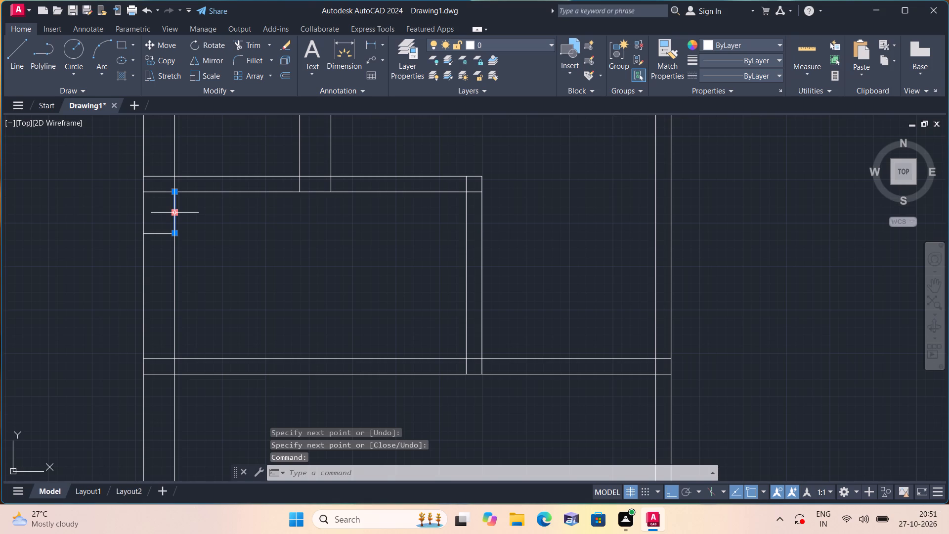
key(Delete)
text(tr)
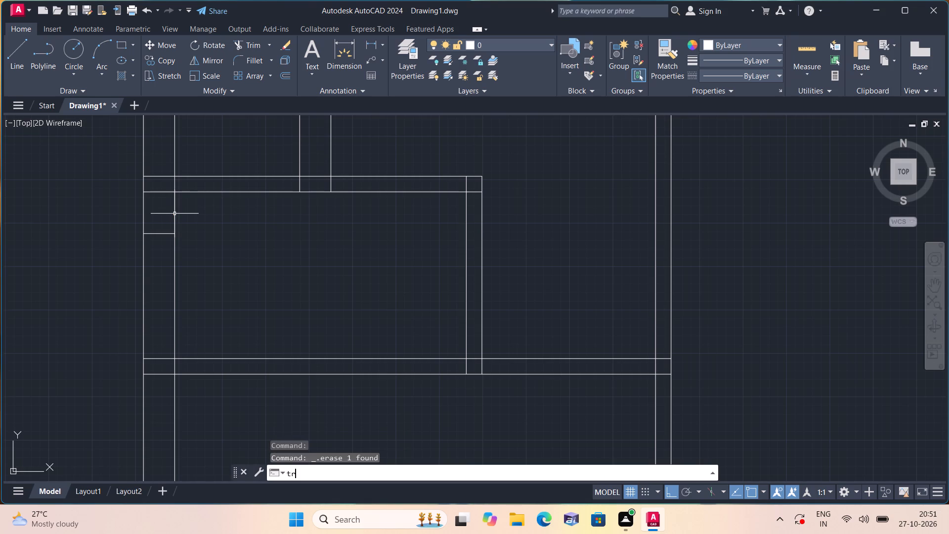
text(im)
key(space)
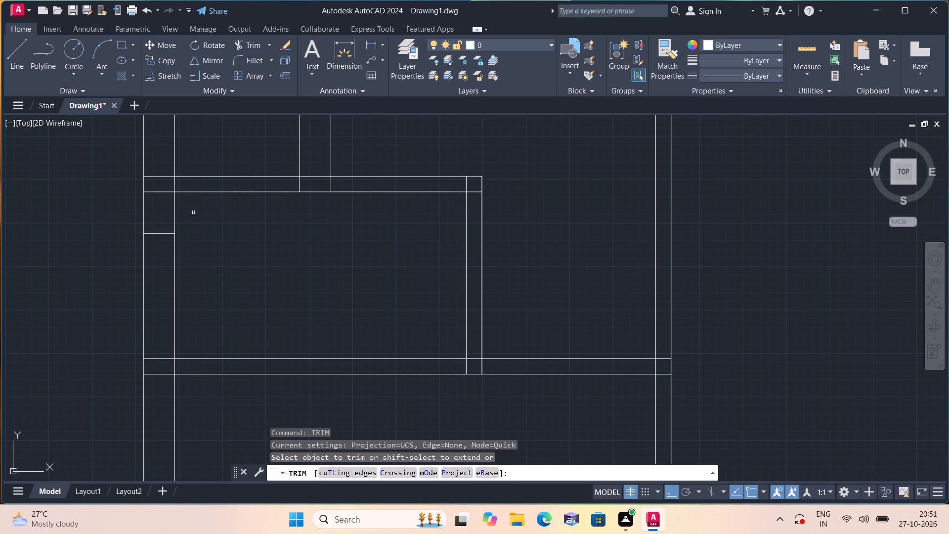
scroll(163, 203, up, 2)
drag(151, 164, 157, 214)
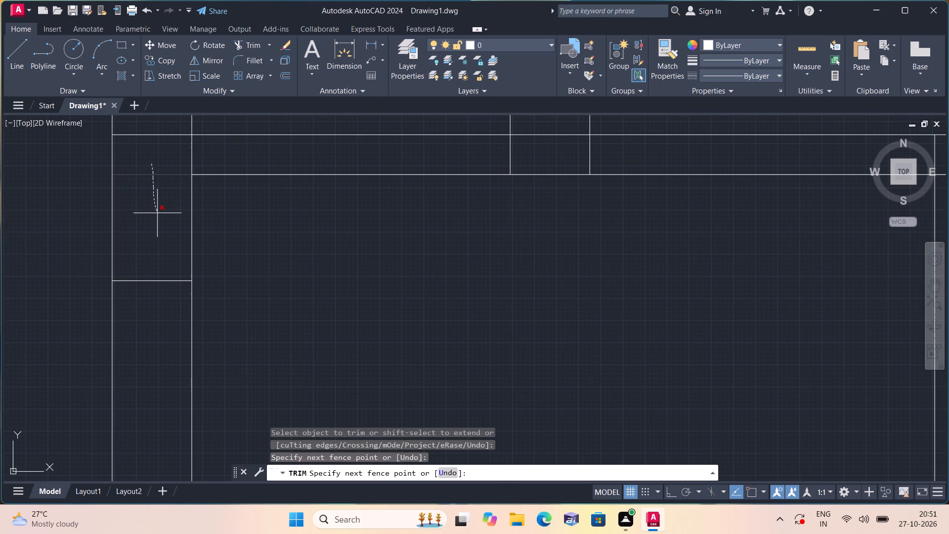
scroll(157, 214, down, 3)
key(Escape)
Fill the marked west wall segment beside the small room with the solid black hatch.
scroll(162, 212, up, 1)
text(h)
key(space)
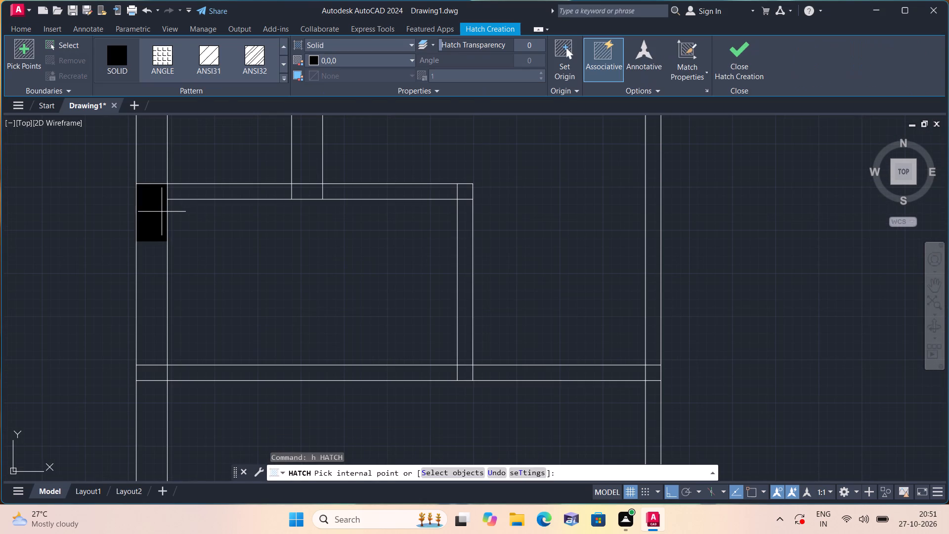
click(163, 211)
key(Escape)
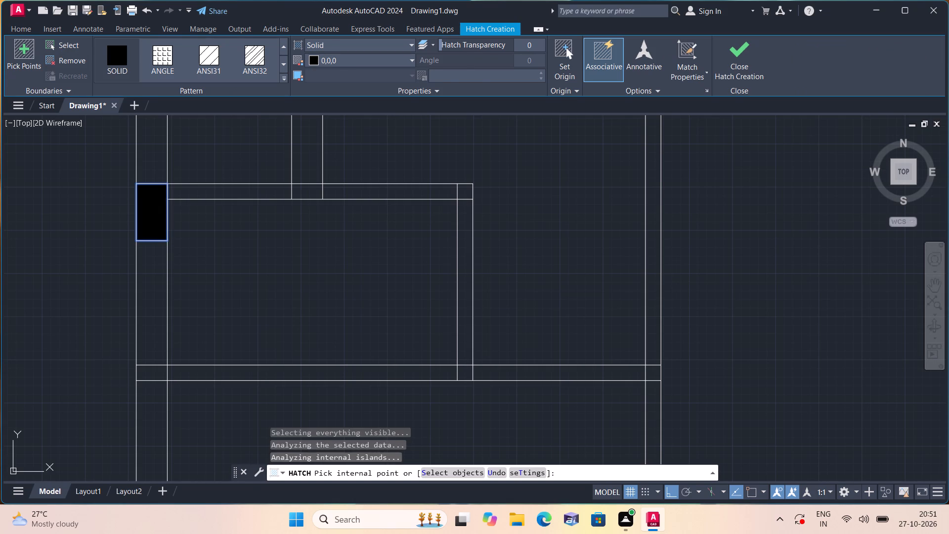
Draw a horizontal line from the west wall hatch's southeast corner to the east face of the long north-south partition.
middle_drag(222, 216, 248, 235)
scroll(244, 234, down, 1)
middle_drag(253, 237, 302, 254)
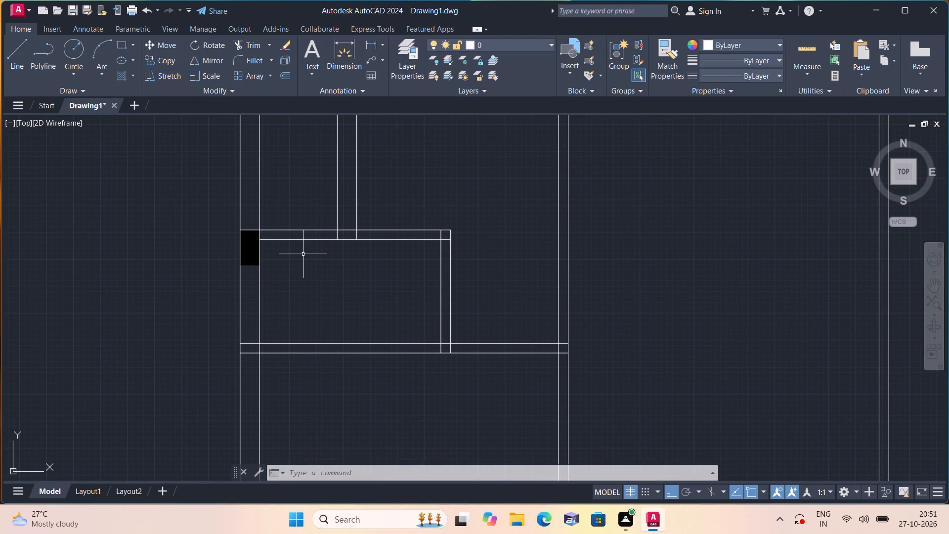
middle_drag(342, 263, 317, 277)
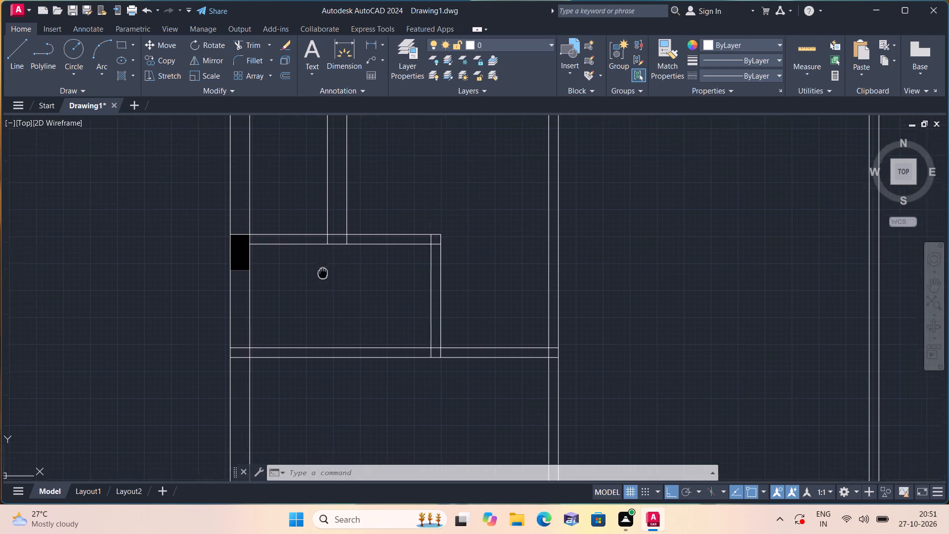
middle_drag(317, 277, 303, 282)
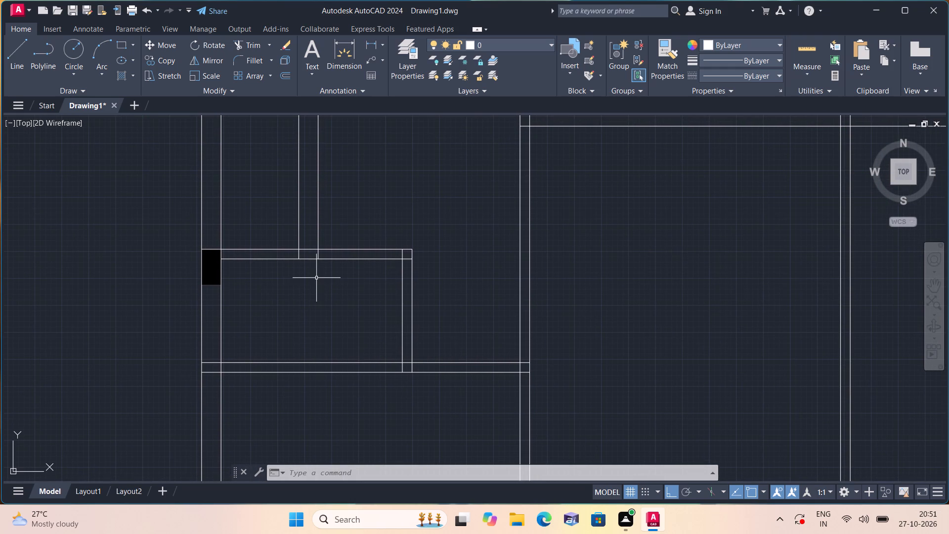
text(l)
key(space)
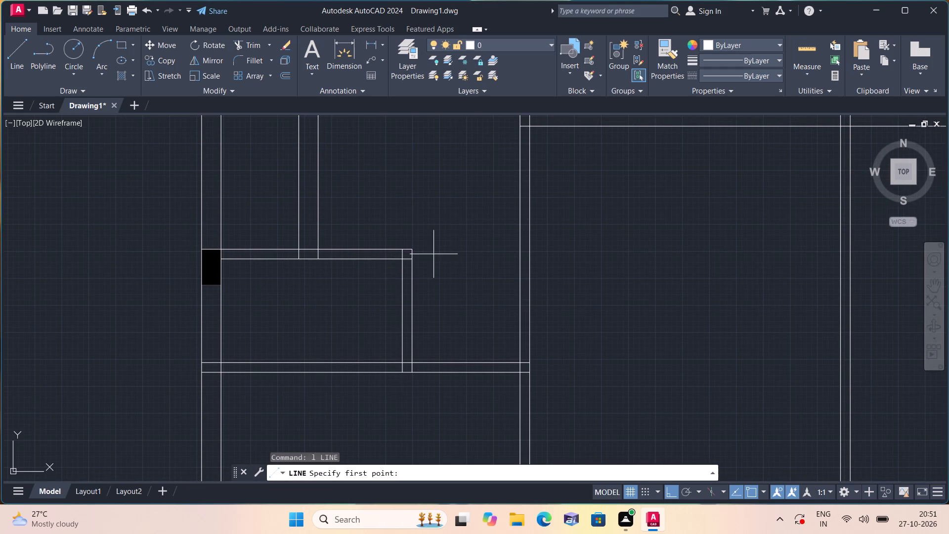
click(220, 284)
click(530, 285)
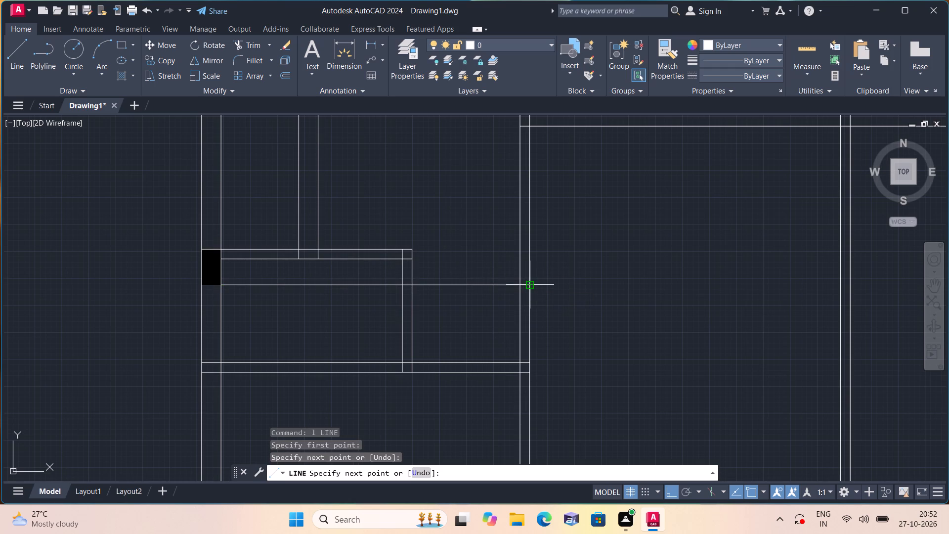
key(space)
Trim the horizontal guide line across the small room and the gap beyond, keeping only its piece within the long north-south partition.
text(trim)
key(space)
drag(469, 247, 469, 314)
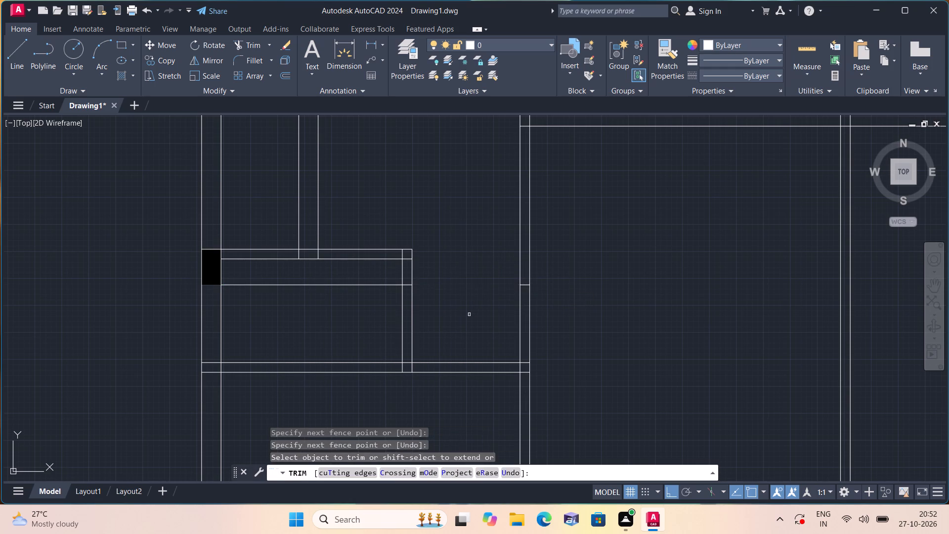
click(410, 285)
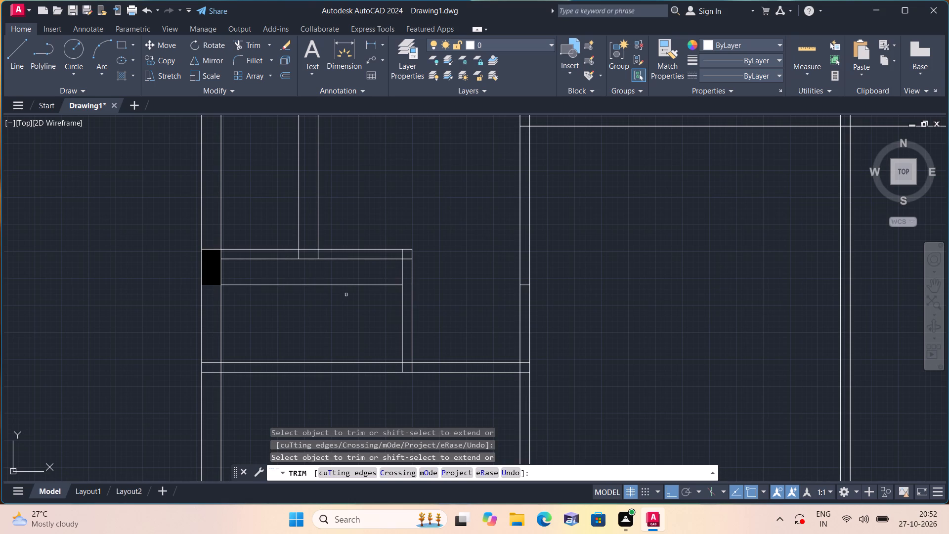
click(334, 288)
click(336, 279)
key(space)
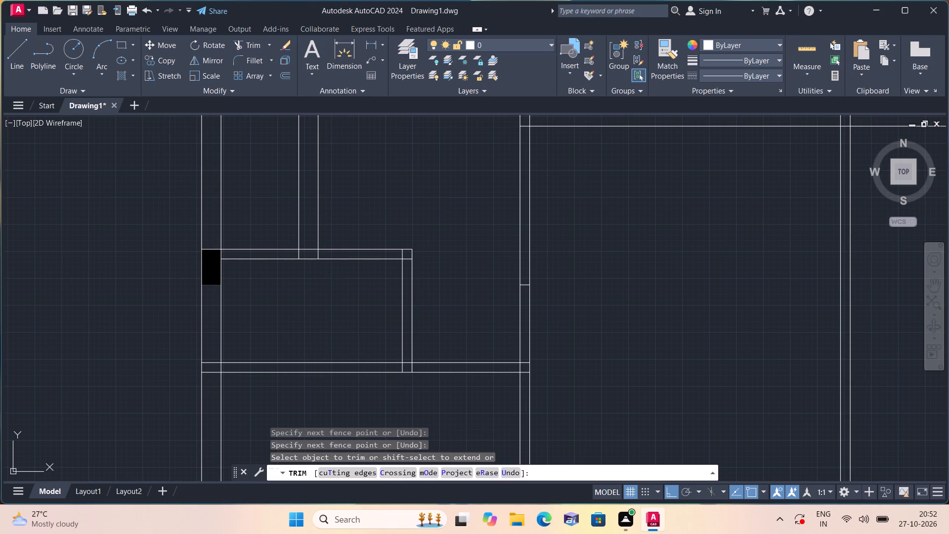
Draw a cross line through the long north-south partition, level with the north face of the small room's north partition.
text(l)
key(space)
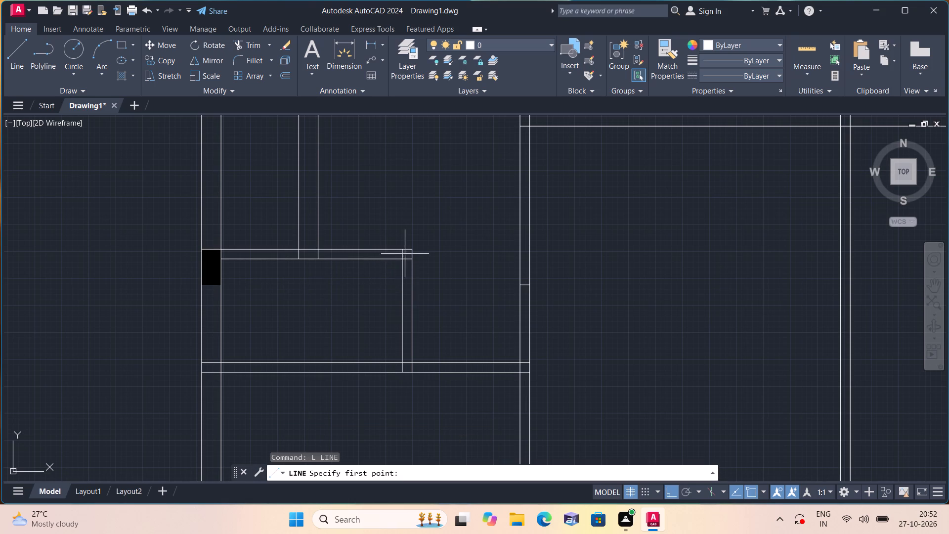
click(519, 249)
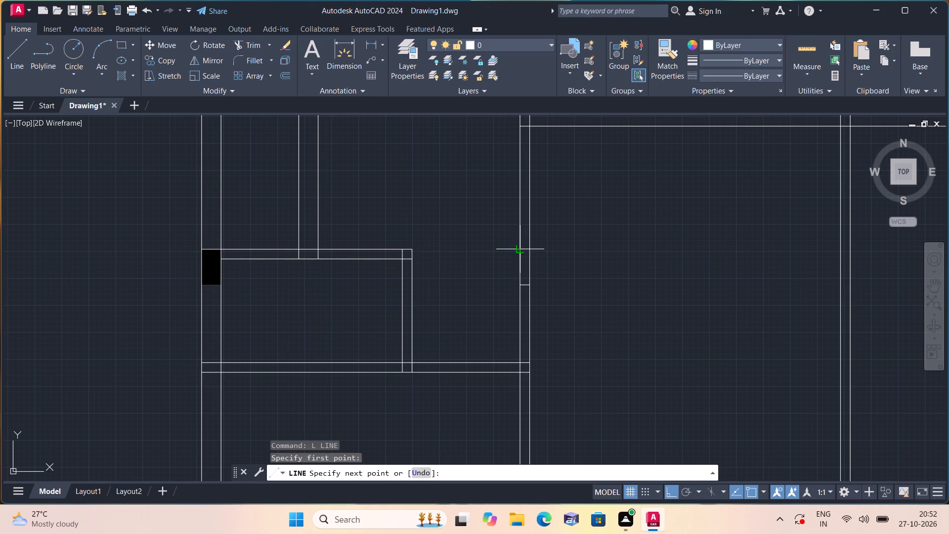
click(529, 248)
key(space)
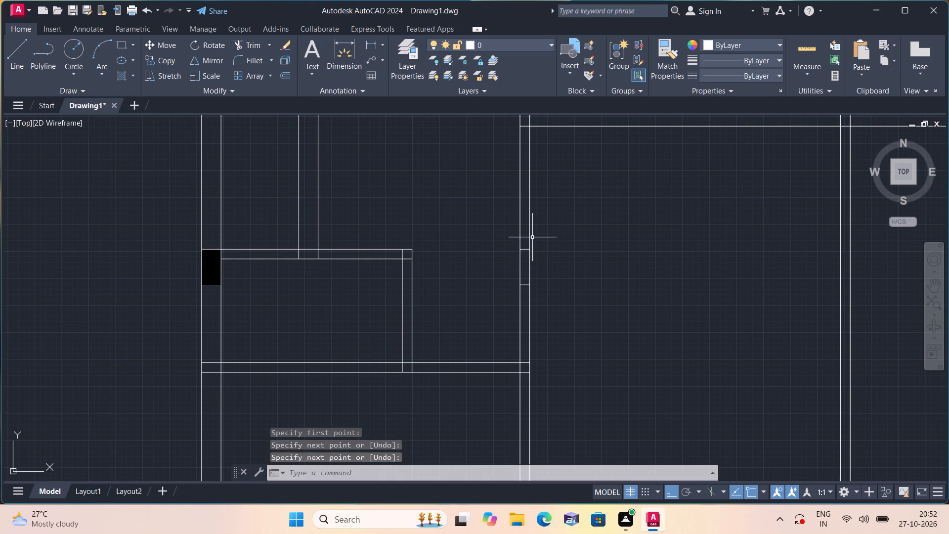
Fill the segment between the two cross lines in the long north-south partition with the solid black hatch.
text(h)
key(space)
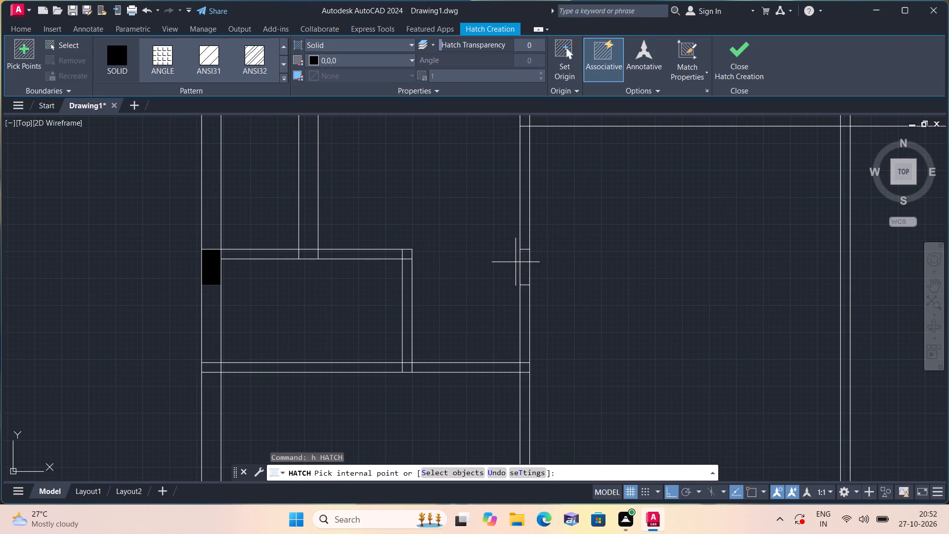
click(523, 262)
key(space)
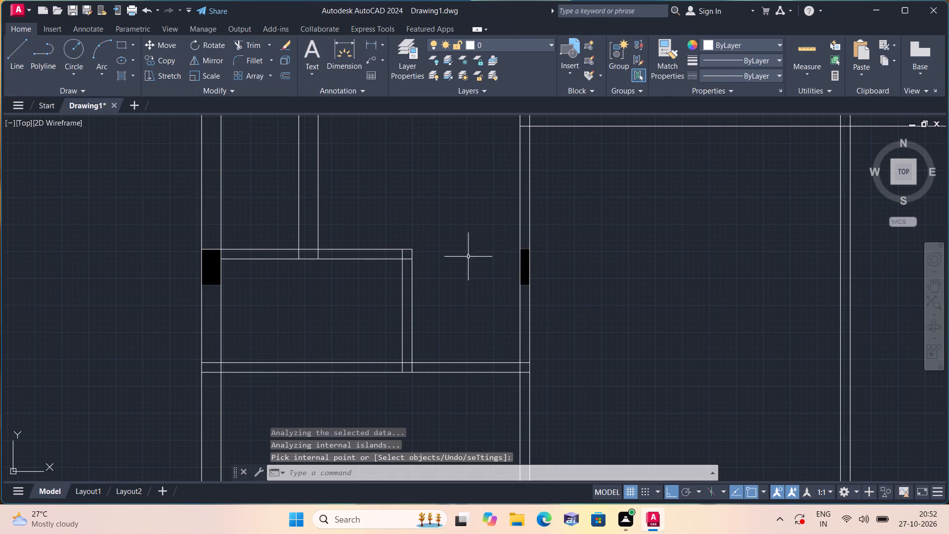
Draw a horizontal line from the partition hatch's northeast corner to the east wall's outer face.
scroll(415, 260, down, 3)
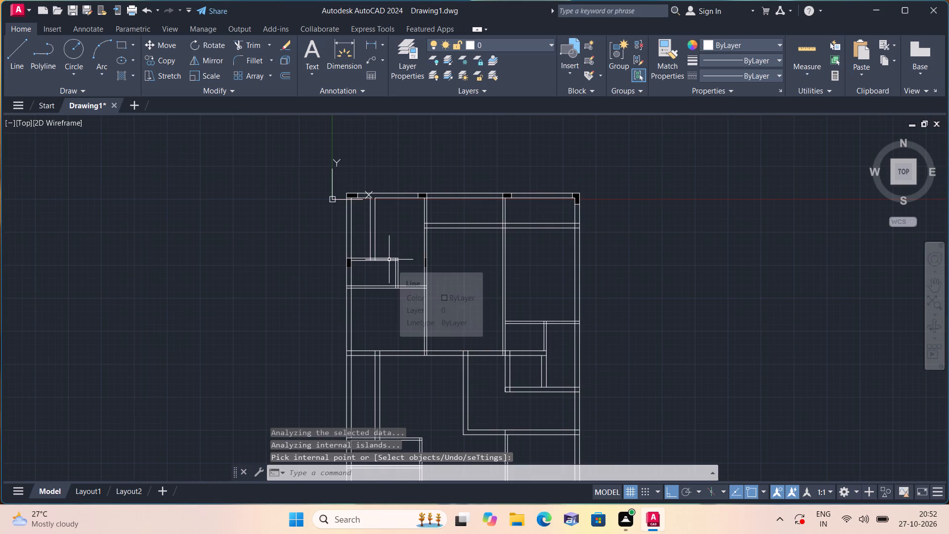
scroll(425, 270, up, 1)
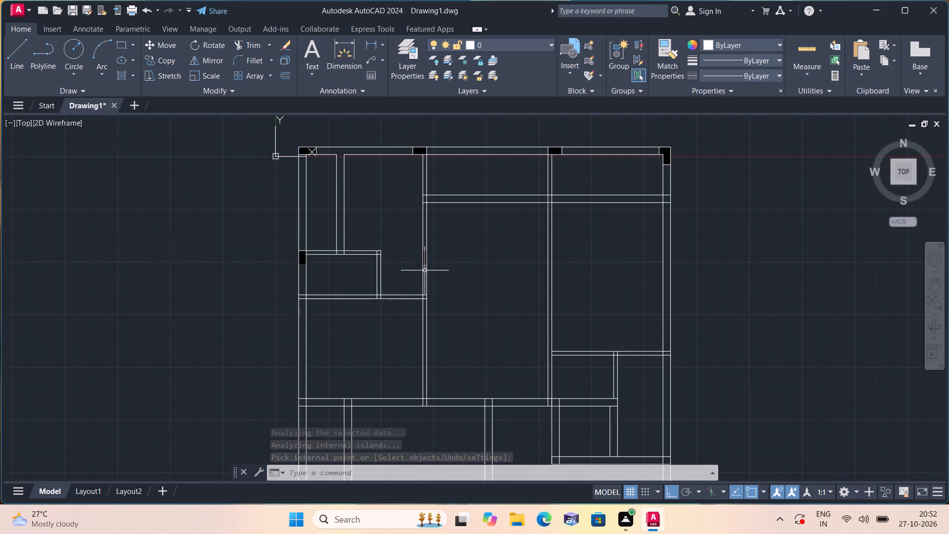
scroll(425, 270, up, 3)
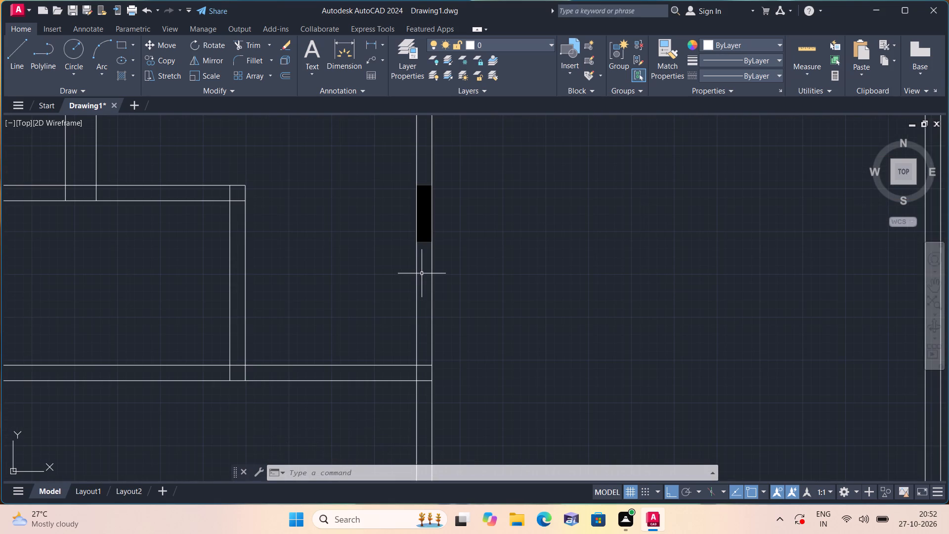
scroll(422, 273, down, 2)
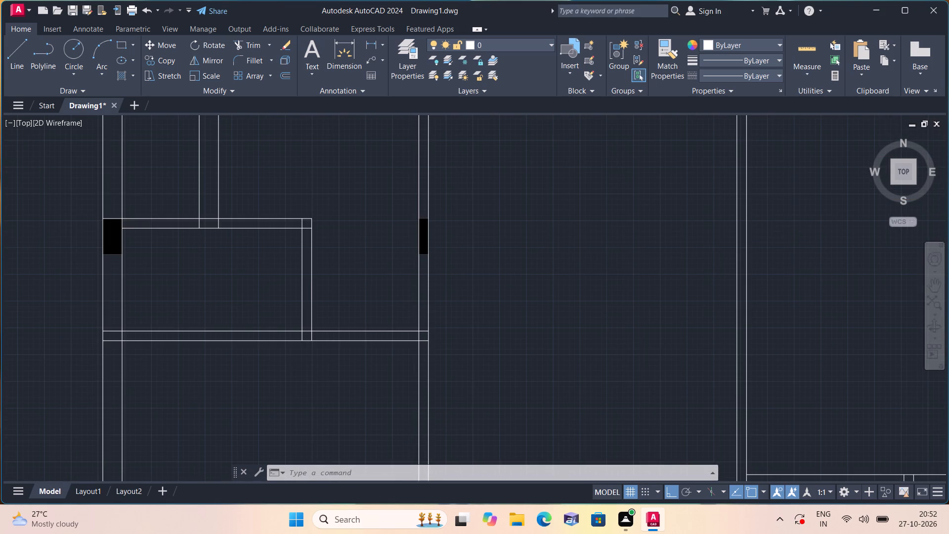
middle_drag(436, 273, 370, 272)
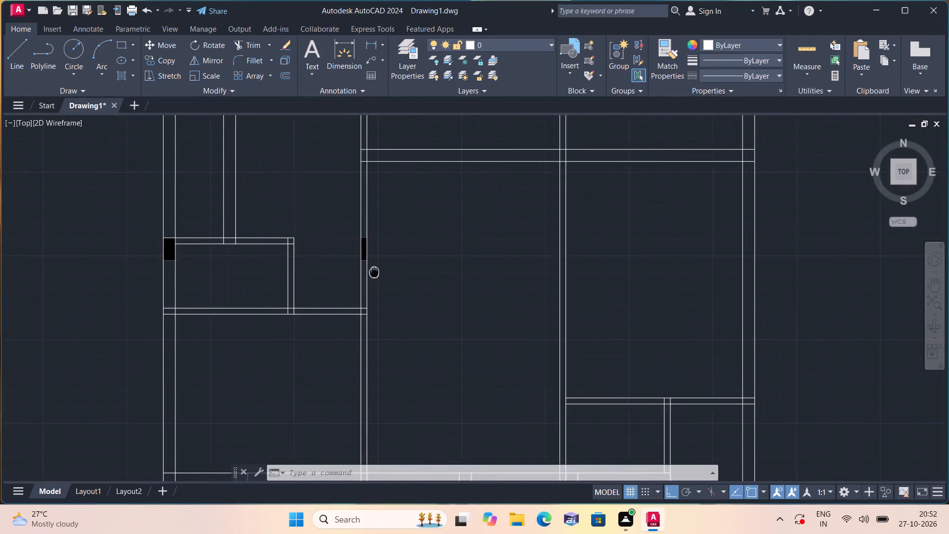
middle_drag(370, 272, 280, 264)
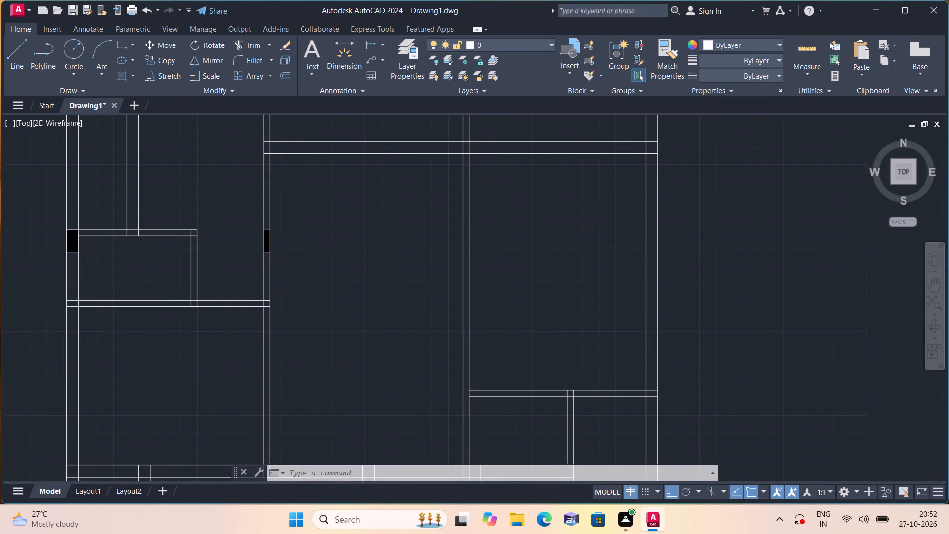
text(l)
key(space)
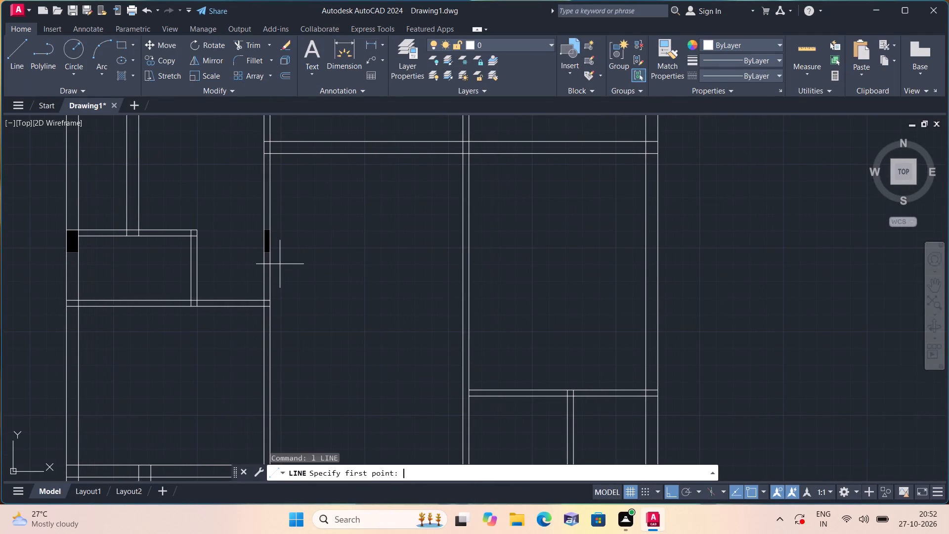
scroll(270, 247, up, 2)
click(269, 203)
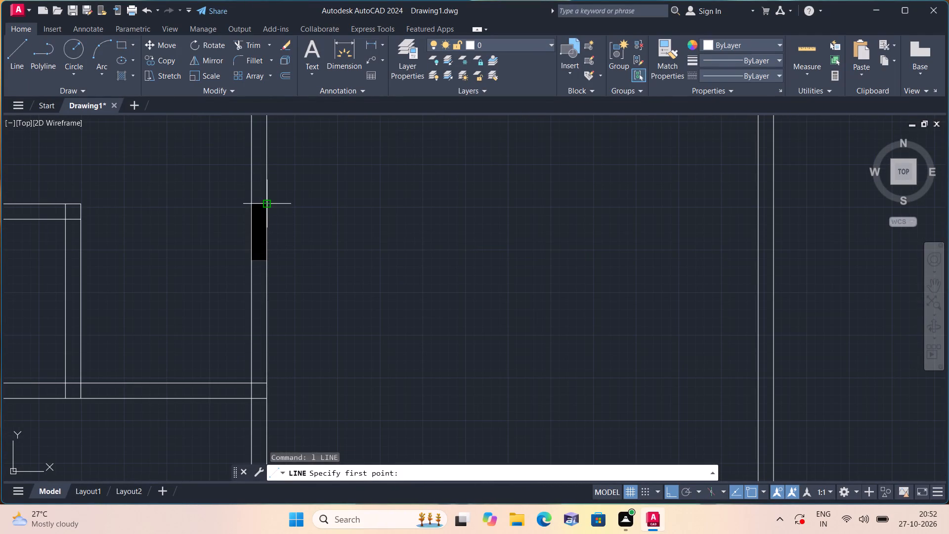
scroll(271, 203, down, 2)
scroll(503, 208, down, 1)
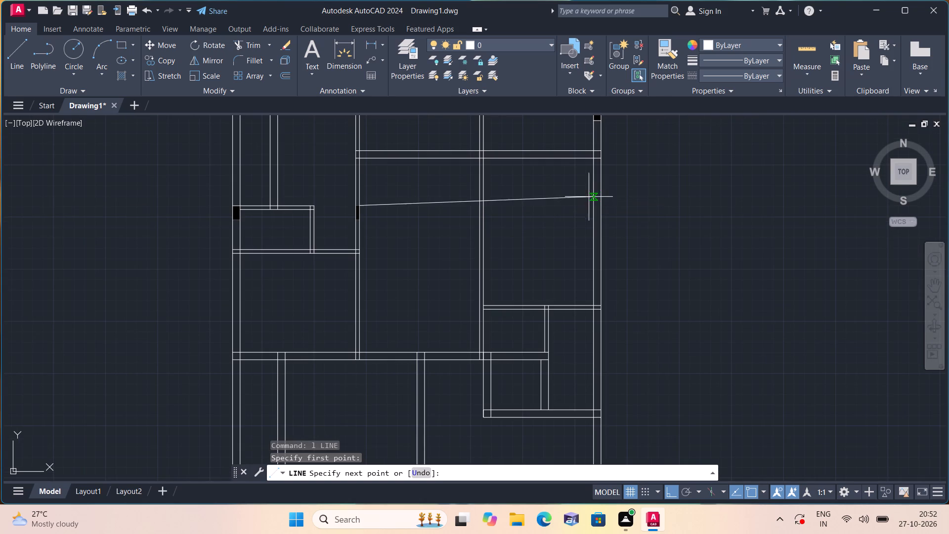
click(598, 203)
key(space)
Draw a second horizontal line from the partition hatch's southeast corner to the east wall's outer face.
scroll(386, 237, up, 2)
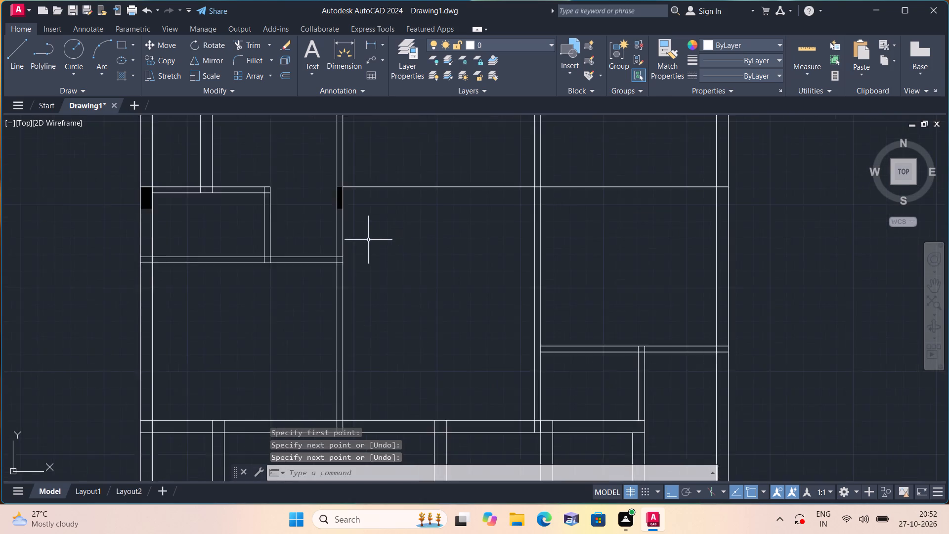
key(space)
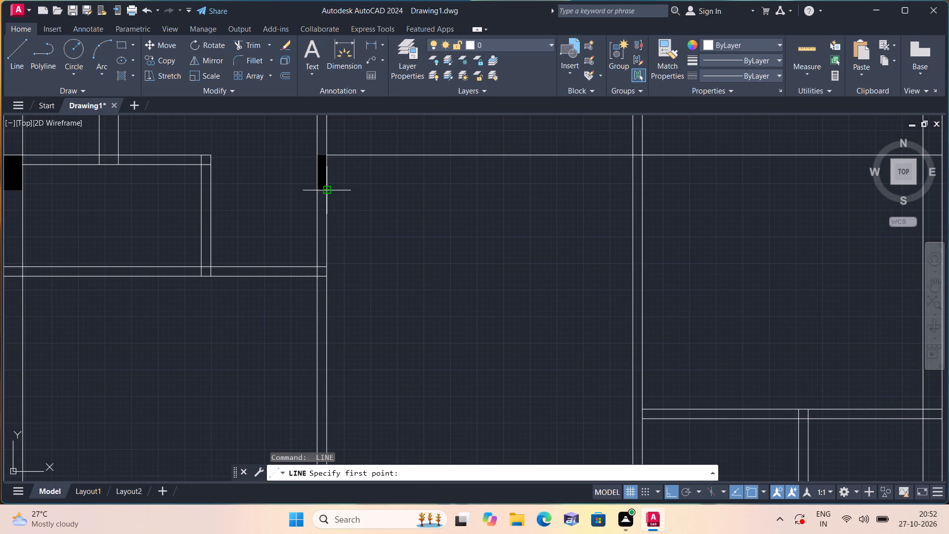
click(330, 189)
scroll(380, 190, down, 1)
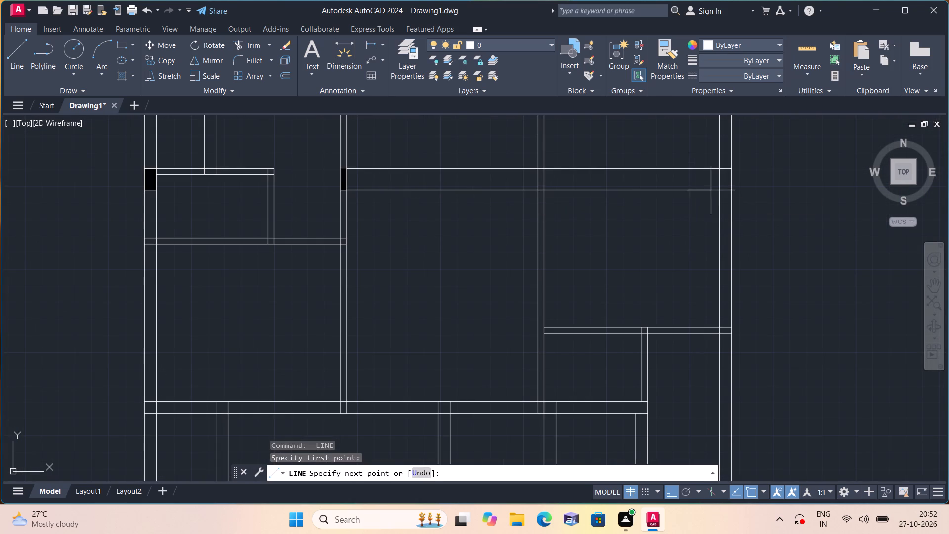
click(732, 189)
key(space)
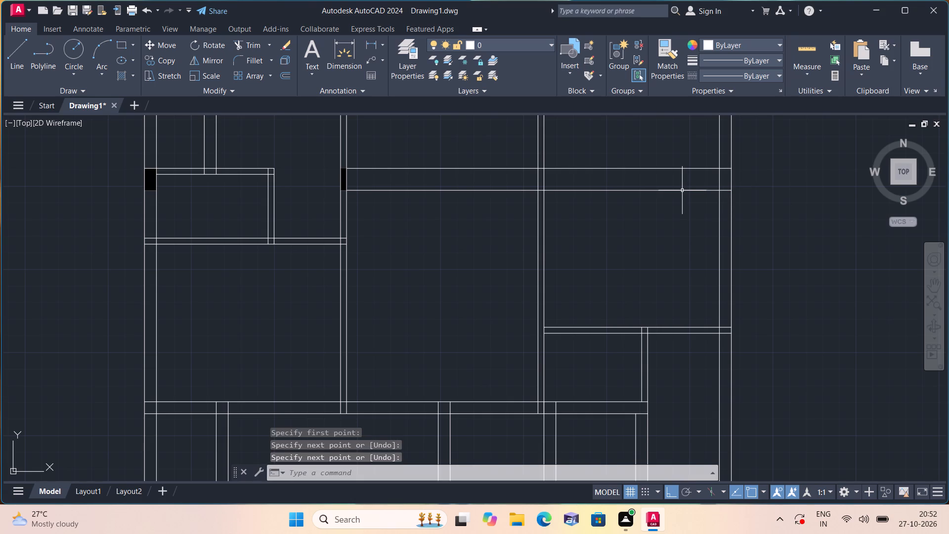
key(y)
key(Escape)
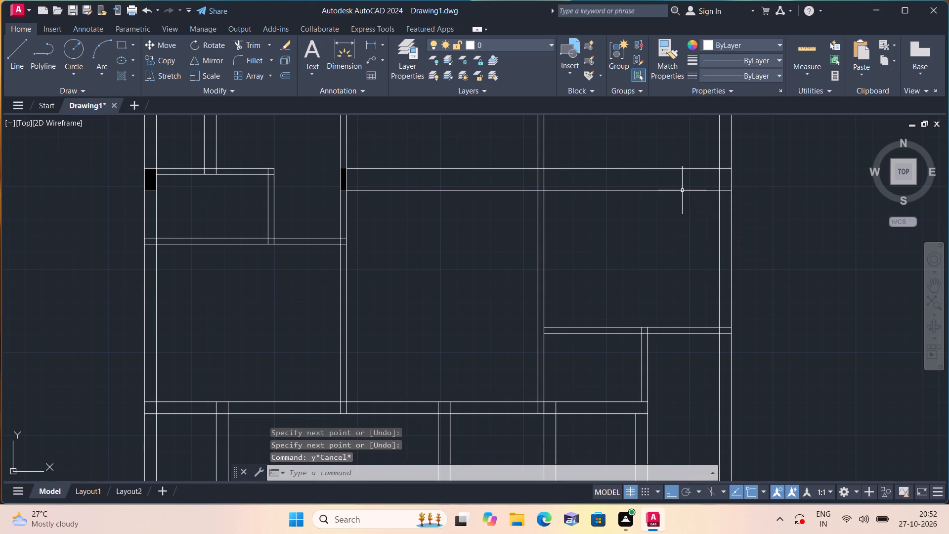
Trim both horizontal guide lines across the rooms and within the middle partition, keeping only their pieces within the east wall.
text(trim)
key(space)
drag(624, 149, 614, 227)
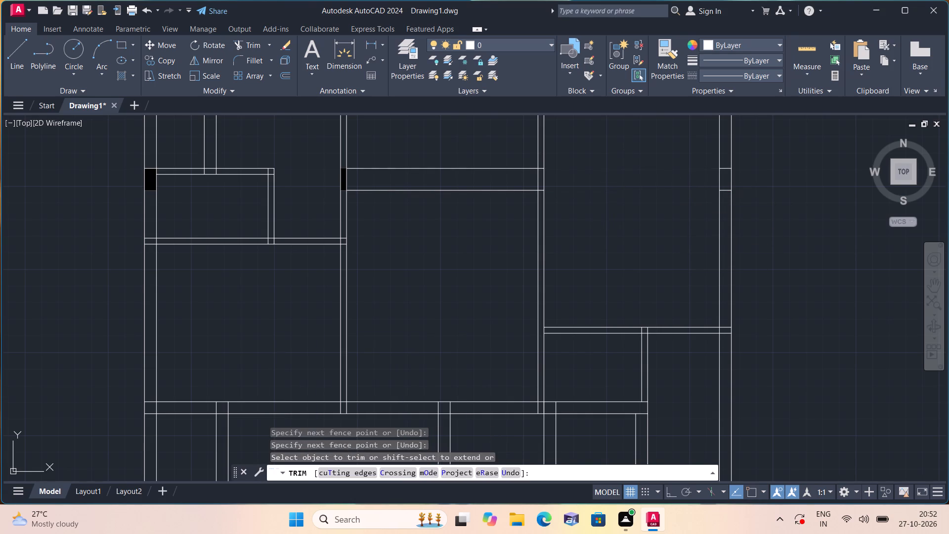
drag(476, 160, 467, 200)
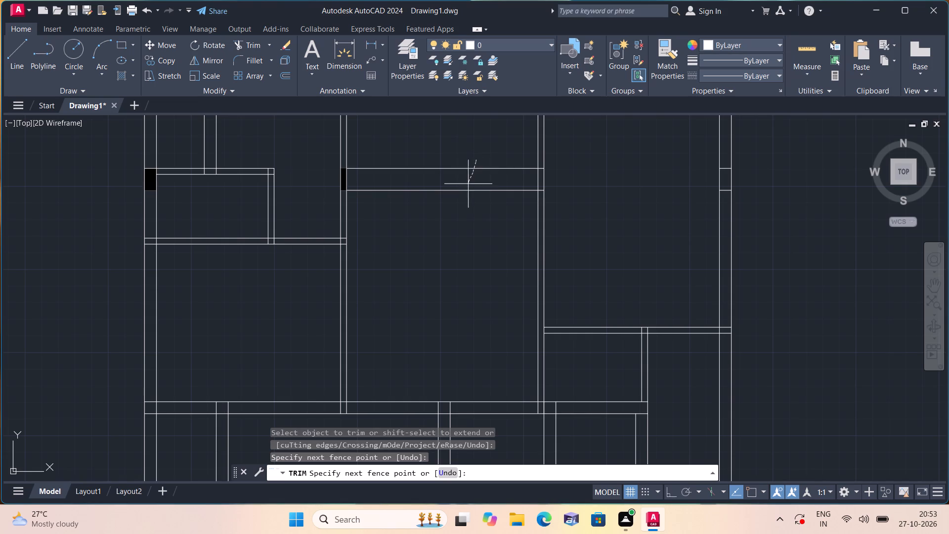
drag(467, 200, 469, 207)
scroll(548, 161, up, 5)
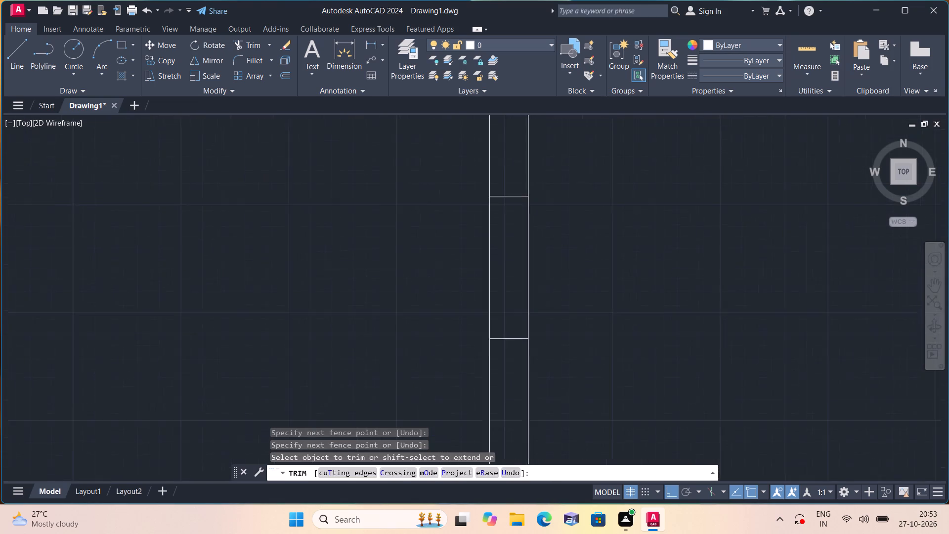
click(509, 182)
scroll(520, 266, down, 1)
middle_drag(520, 268, 507, 226)
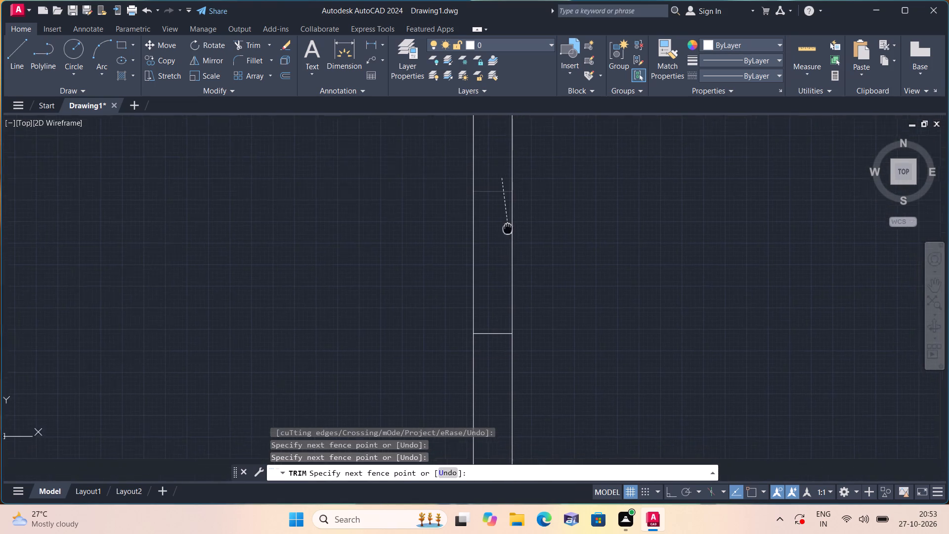
click(492, 329)
scroll(492, 293, down, 3)
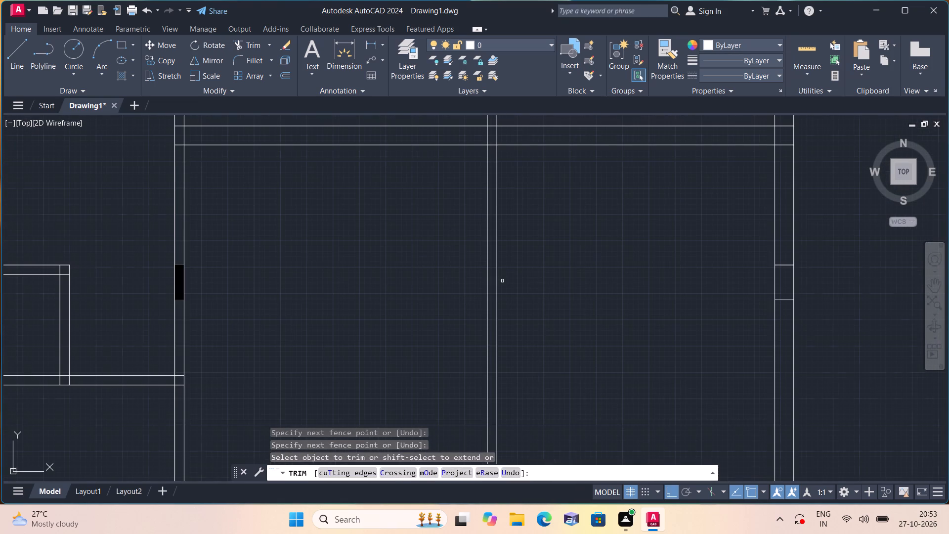
key(space)
Fill the east wall segment between the two cross lines with the solid black hatch.
key(h)
key(space)
scroll(534, 261, down, 1)
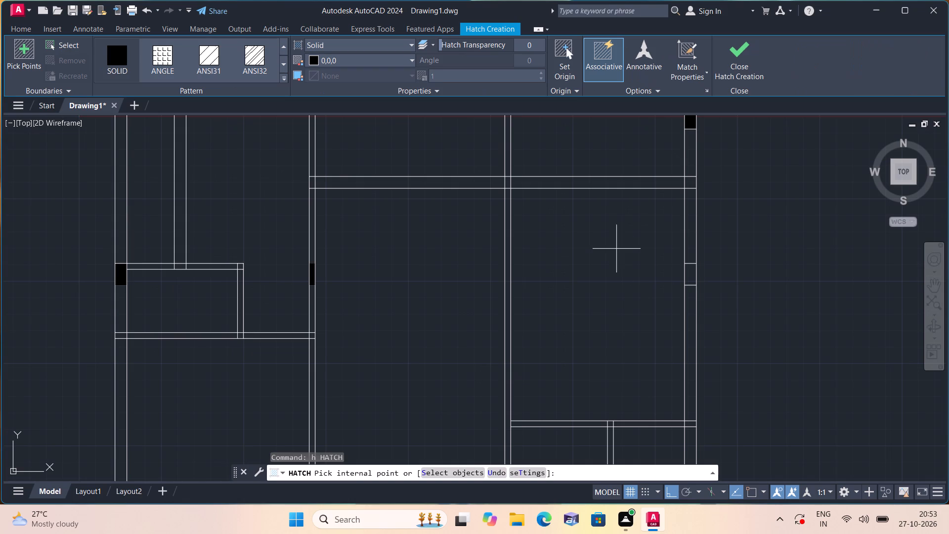
click(692, 272)
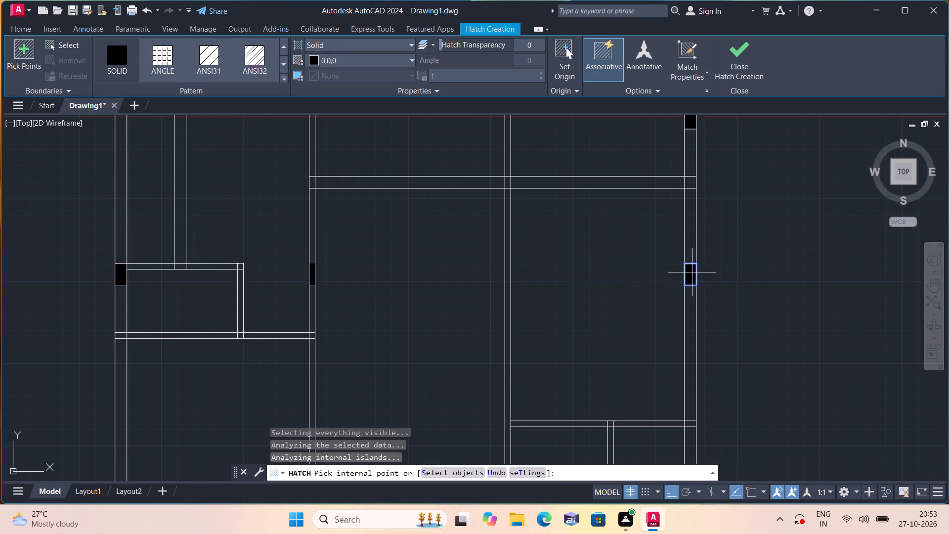
key(space)
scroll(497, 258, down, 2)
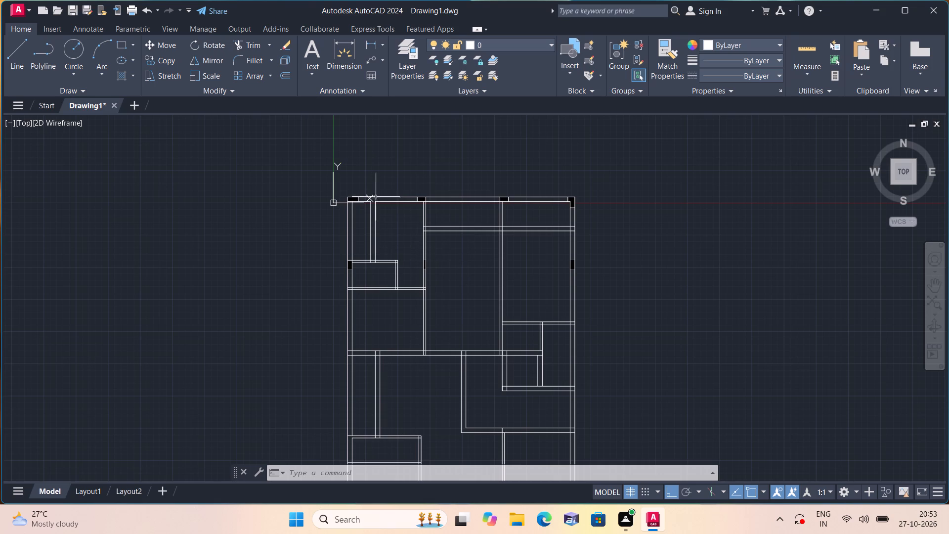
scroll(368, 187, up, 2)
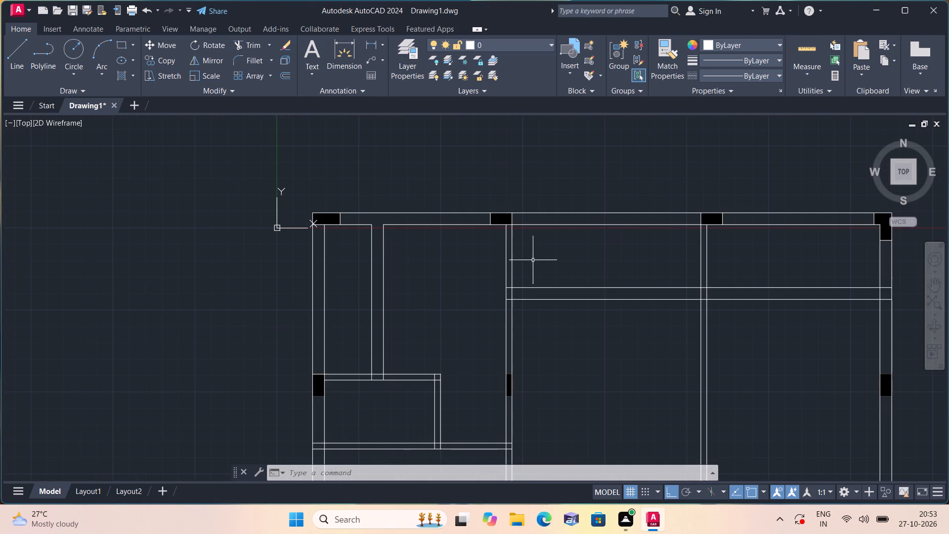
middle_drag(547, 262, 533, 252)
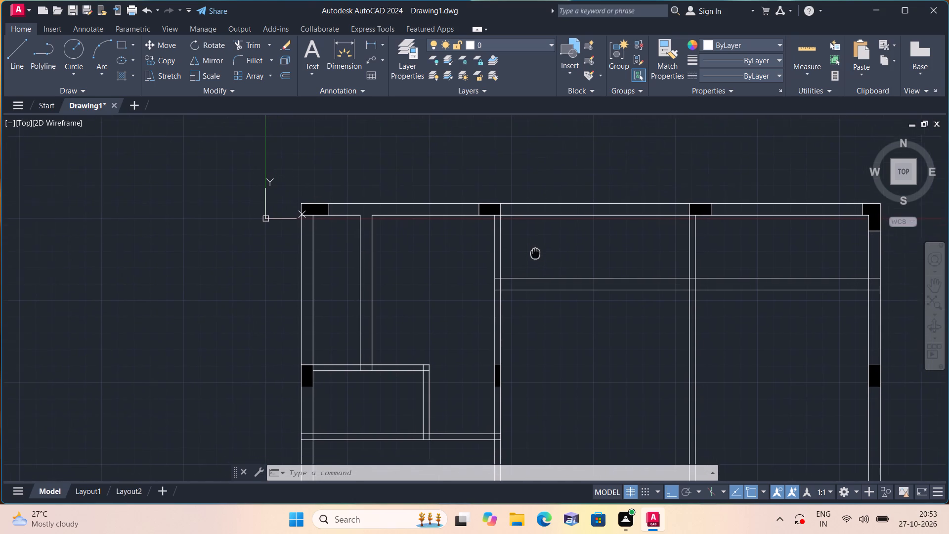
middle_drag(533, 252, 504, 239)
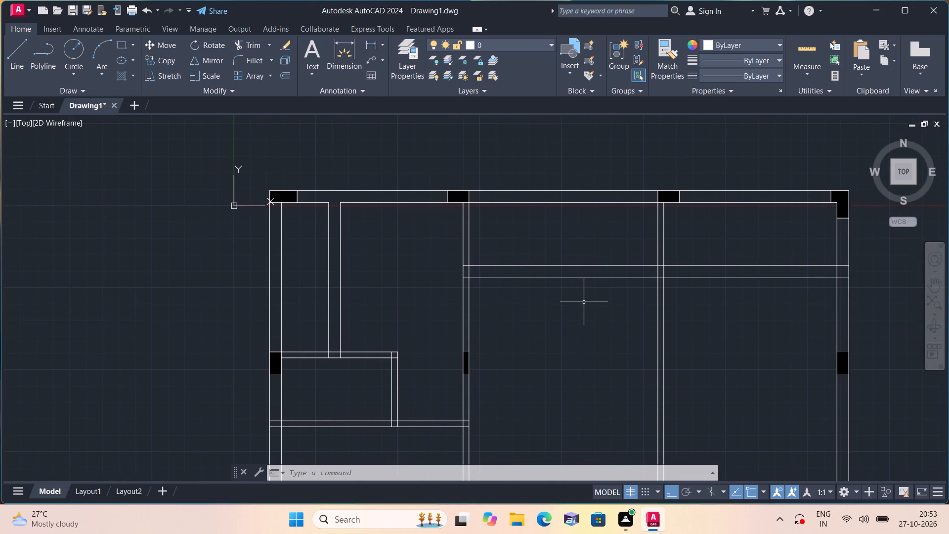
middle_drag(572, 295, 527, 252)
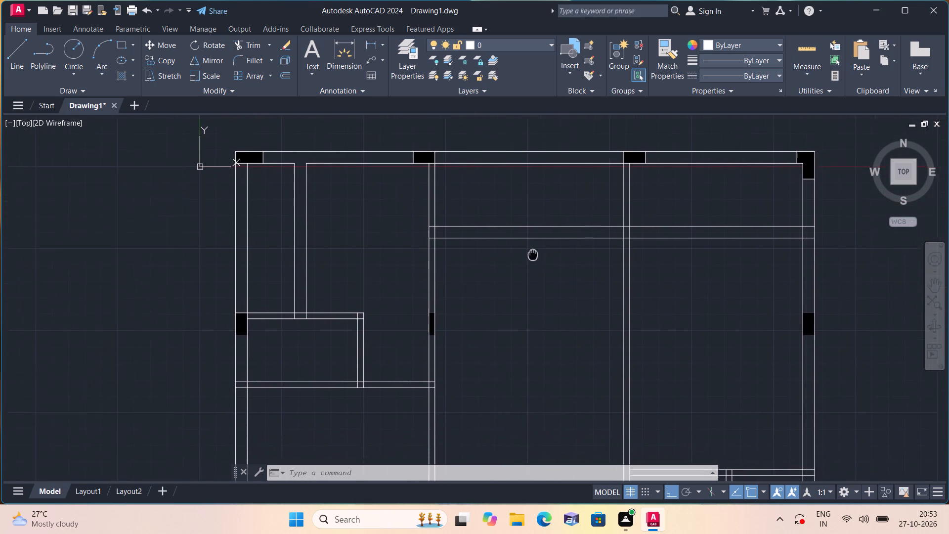
Draw a 1' line south from the inner corner below the middle horizontal wall along the west wall's inner face, continuing across to its outer face.
middle_drag(527, 252, 525, 250)
middle_drag(547, 295, 499, 218)
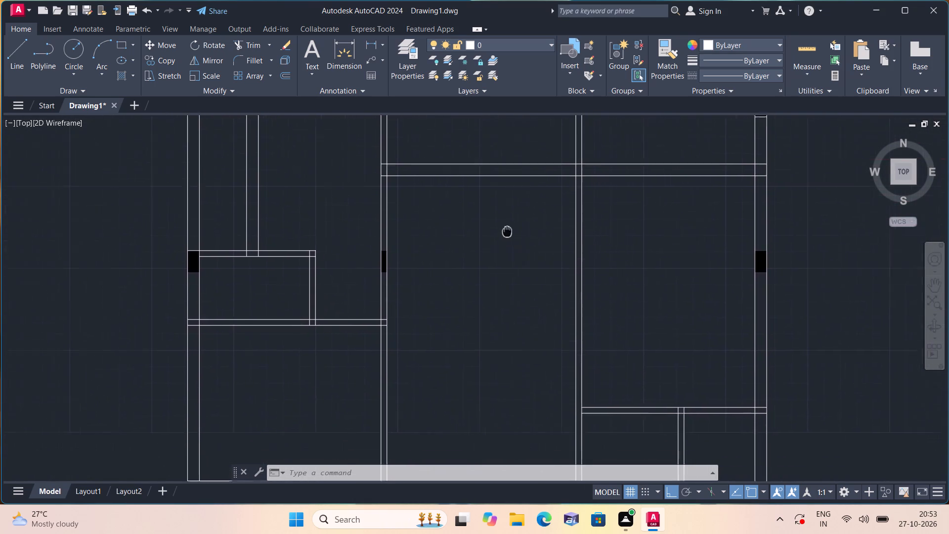
middle_drag(499, 218, 491, 202)
scroll(518, 278, down, 1)
middle_drag(518, 278, 500, 190)
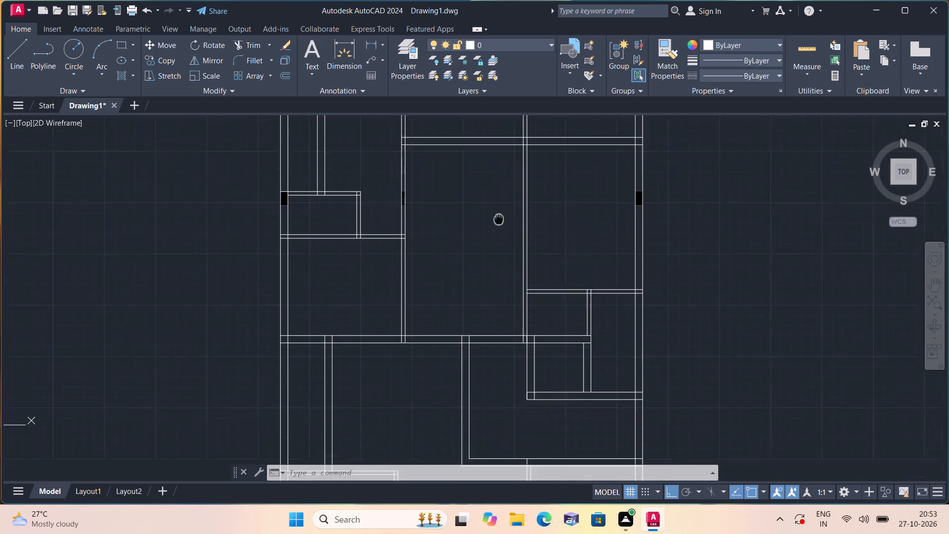
middle_drag(500, 190, 515, 162)
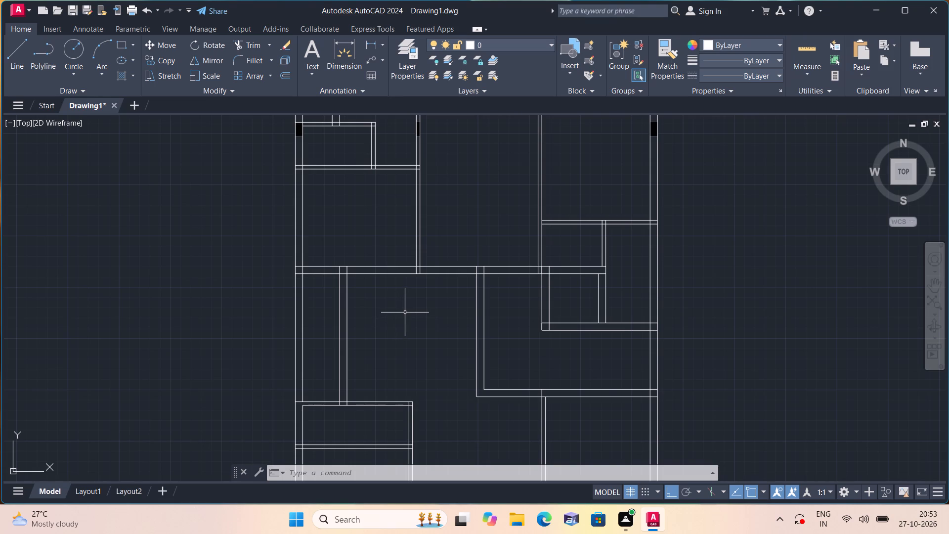
key(l)
key(space)
scroll(299, 270, up, 1)
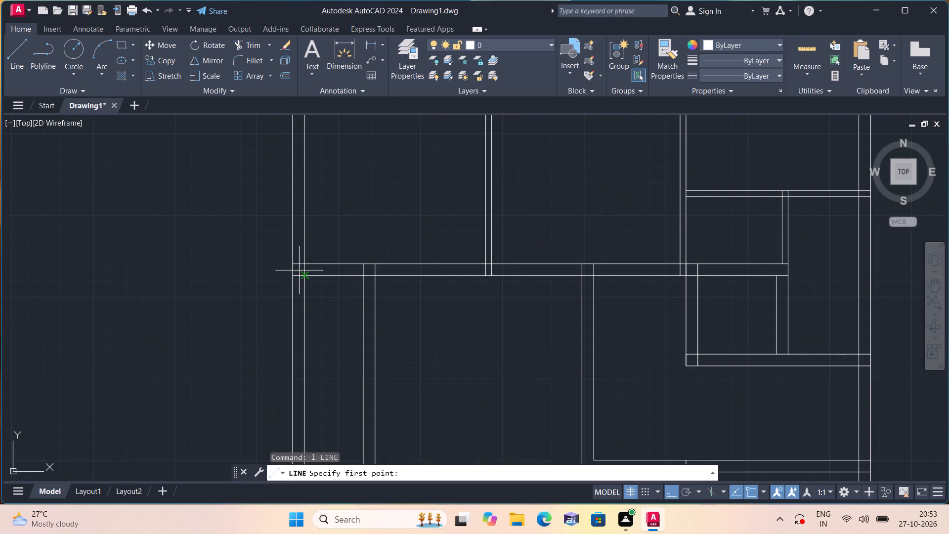
click(304, 276)
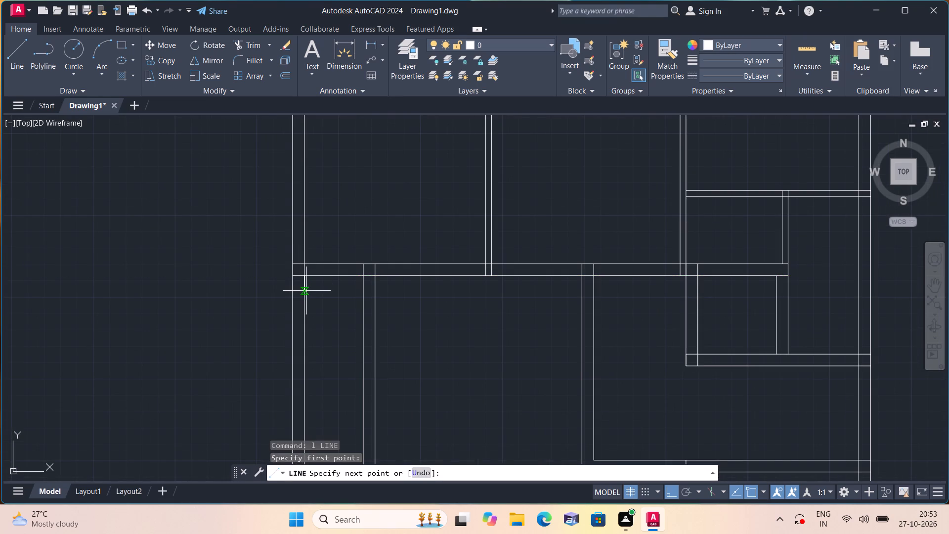
text(1')
key(space)
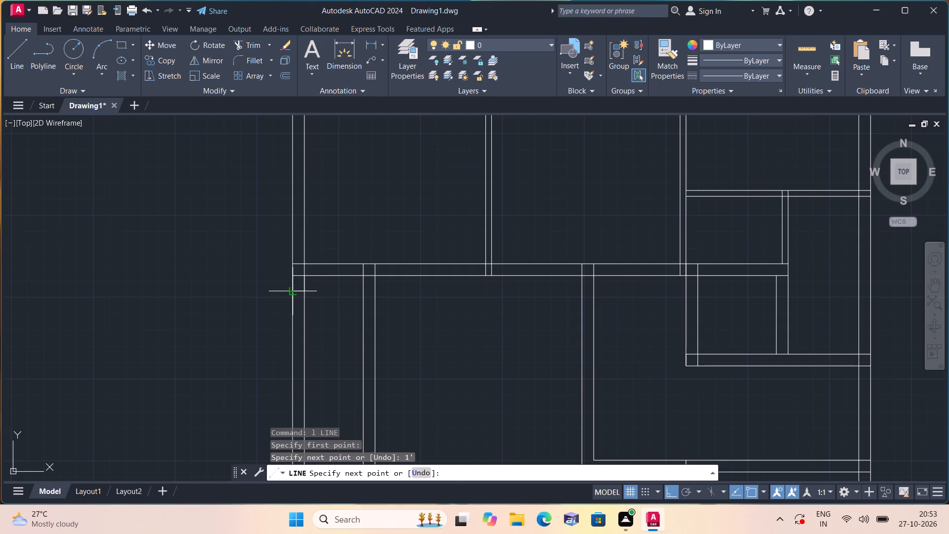
click(295, 290)
key(space)
Erase the 1' guide segment on the west wall's inner face, keeping the cross line.
scroll(299, 288, up, 3)
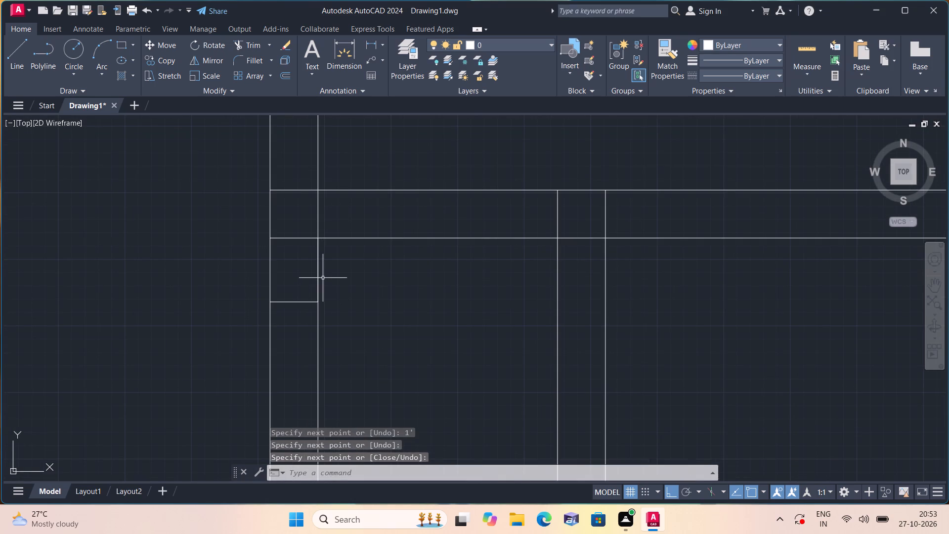
click(317, 271)
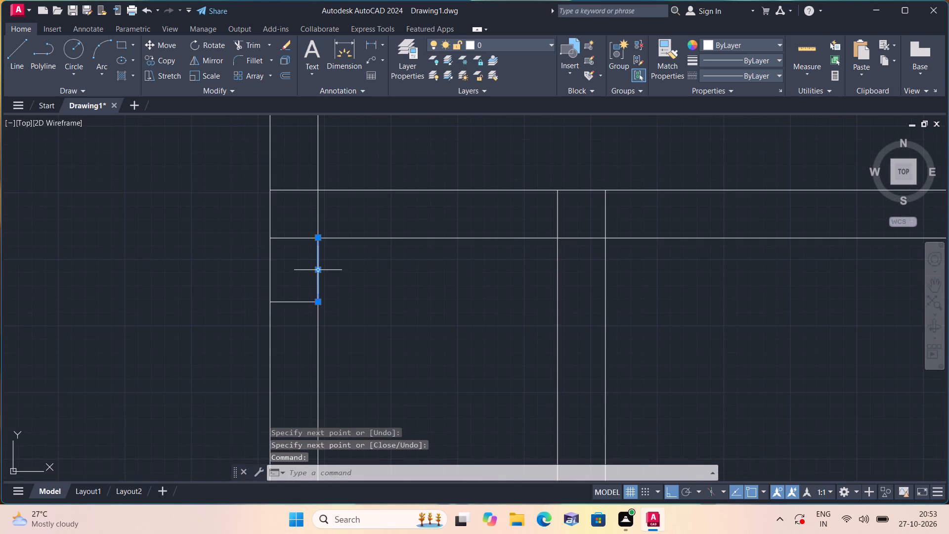
key(Delete)
Trim the overlapping wall lines inside the junction of the west wall and the middle horizontal wall.
text(tr)
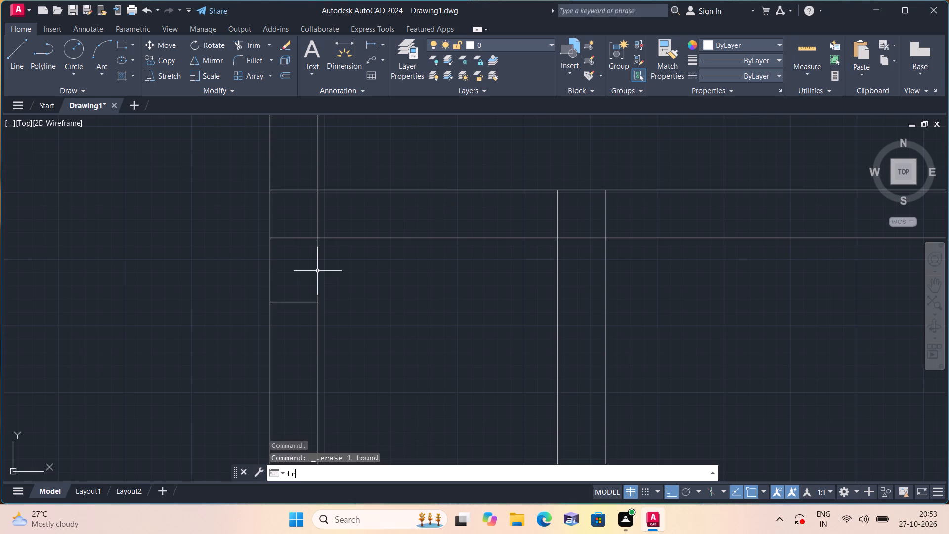
text(im)
key(space)
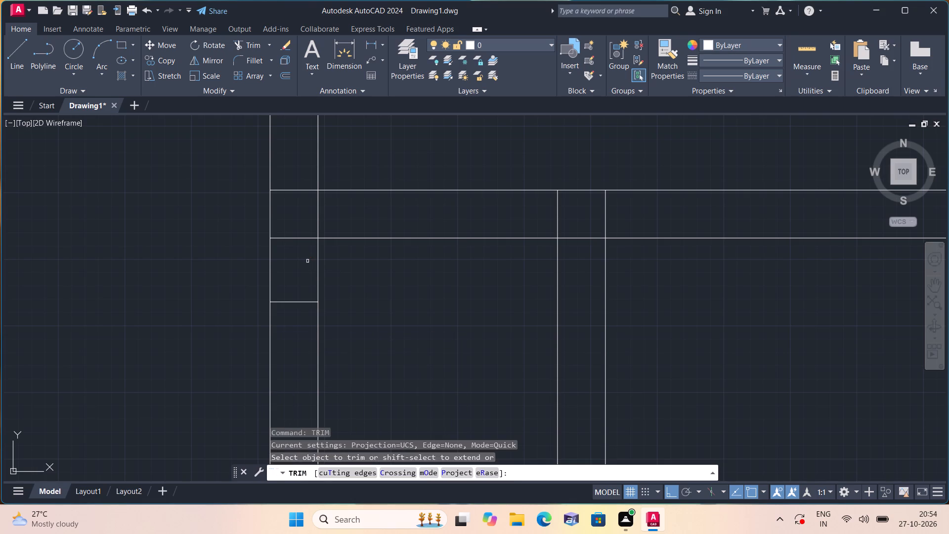
click(295, 243)
click(331, 222)
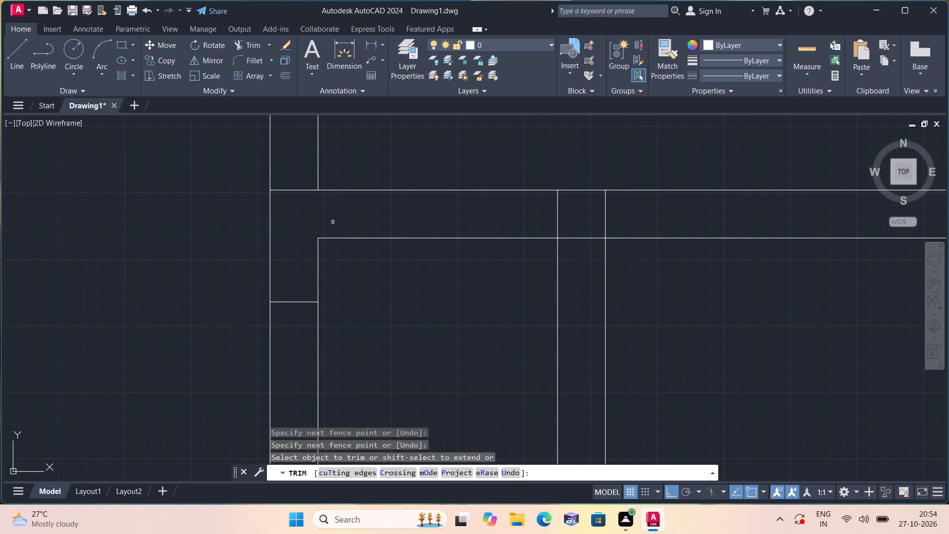
Trim the partition and wall line pieces within the middle horizontal wall, from the southwest room's wall to the west face of the central south wall.
scroll(343, 218, down, 1)
click(429, 221)
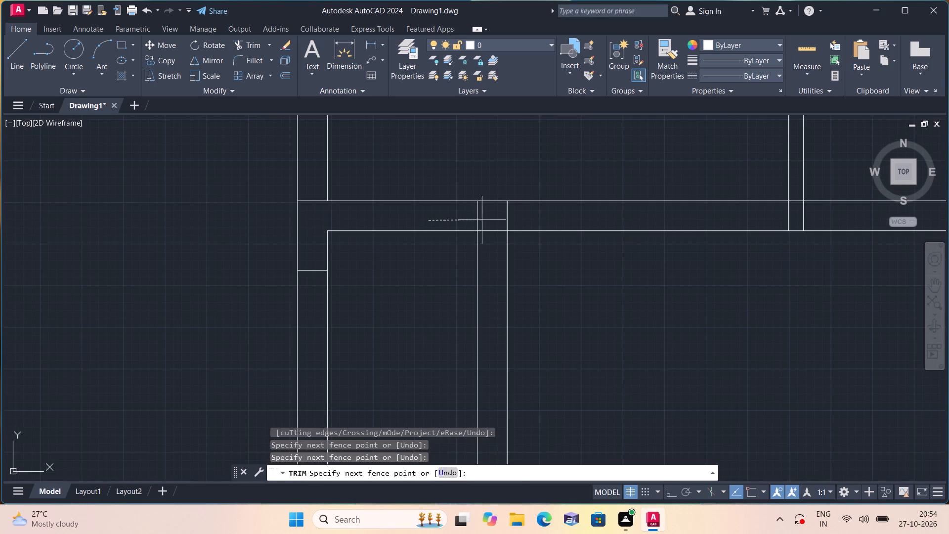
click(514, 219)
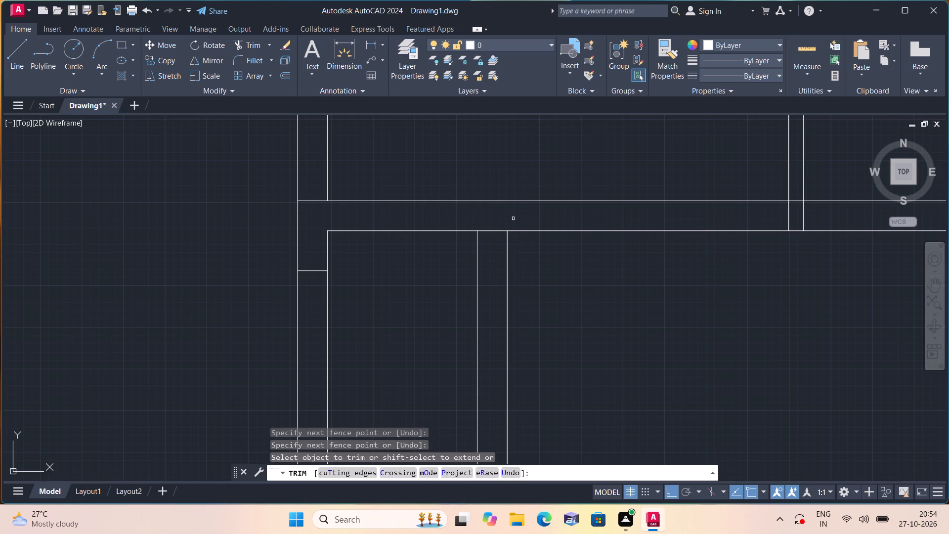
scroll(488, 222, down, 1)
middle_drag(585, 219, 508, 220)
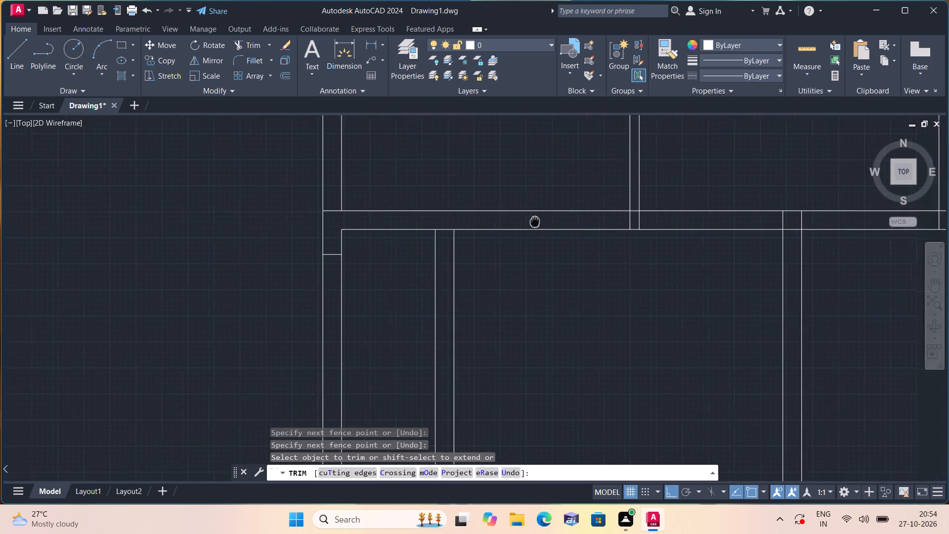
middle_drag(508, 220, 402, 228)
click(483, 225)
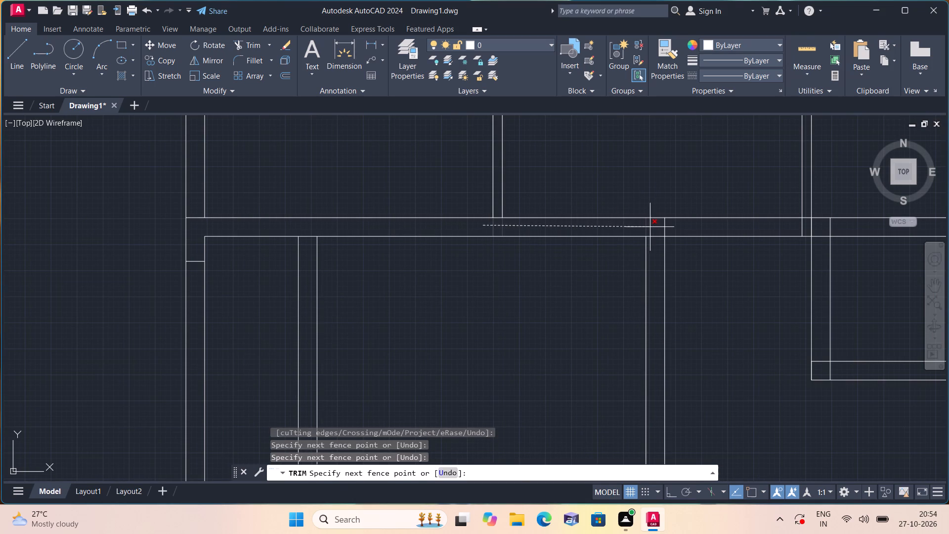
middle_drag(636, 237, 565, 244)
scroll(575, 242, up, 1)
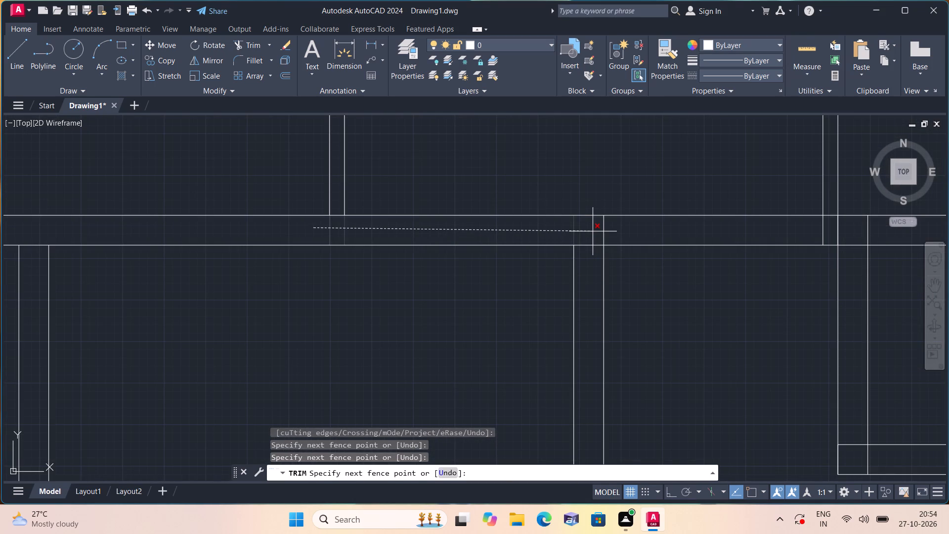
click(593, 231)
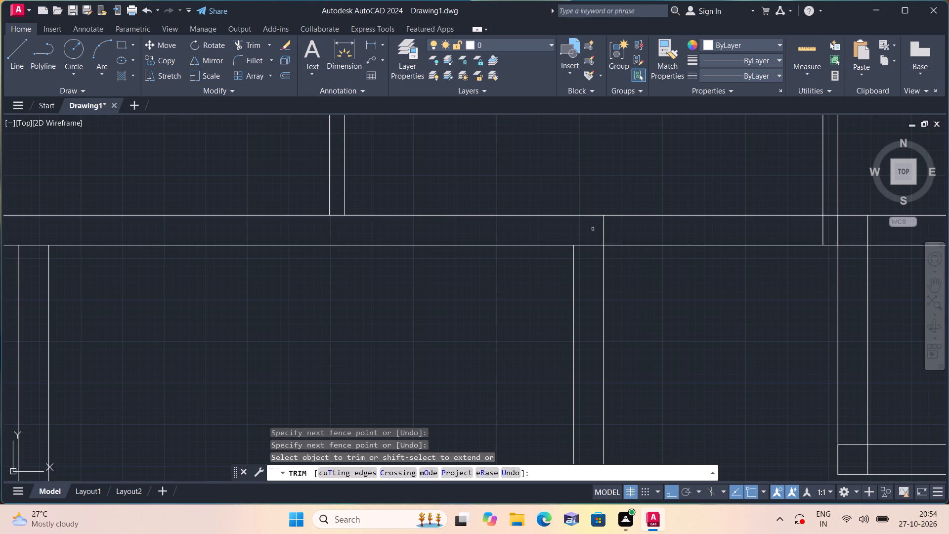
key(space)
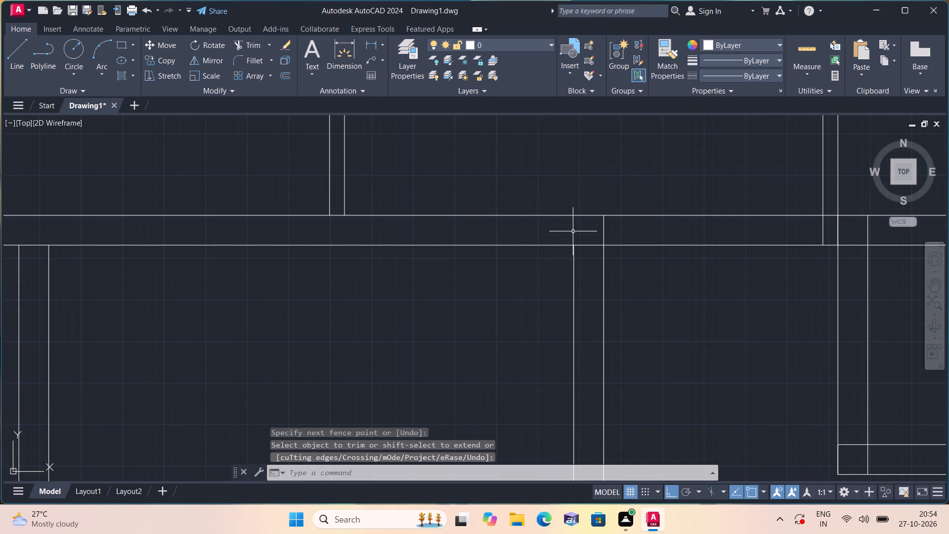
Draw a 1' line east from the central south wall's northeast corner, continuing north across the middle horizontal wall to its north face.
key(l)
key(space)
scroll(595, 236, up, 1)
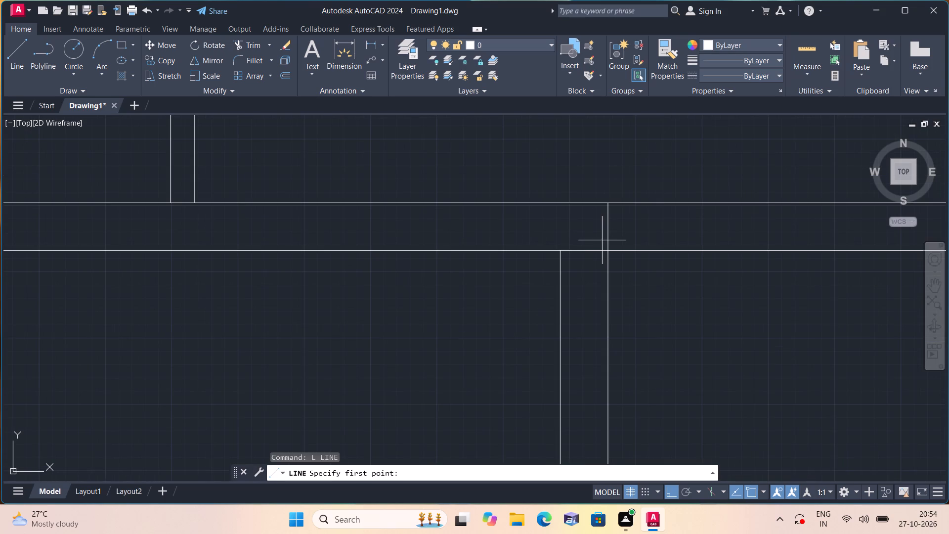
click(606, 251)
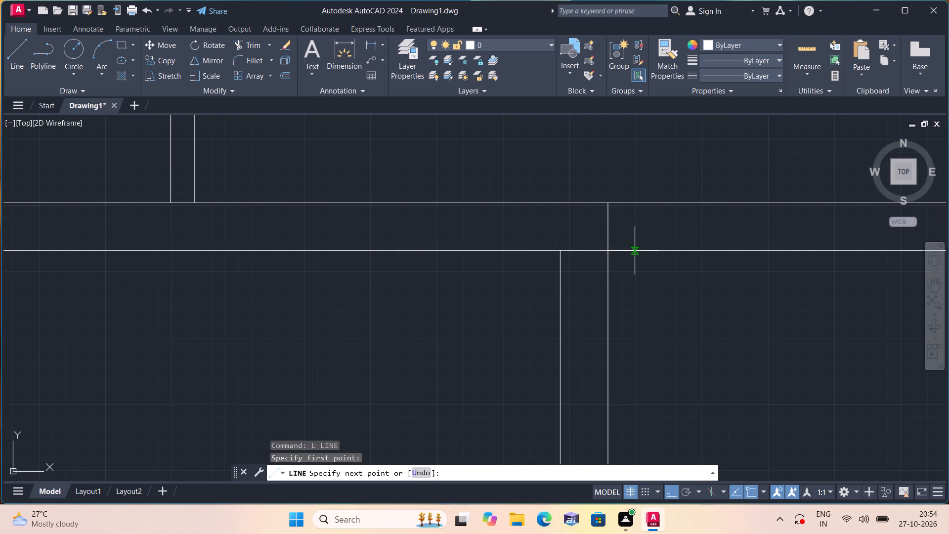
key(1)
key(apostrophe)
key(space)
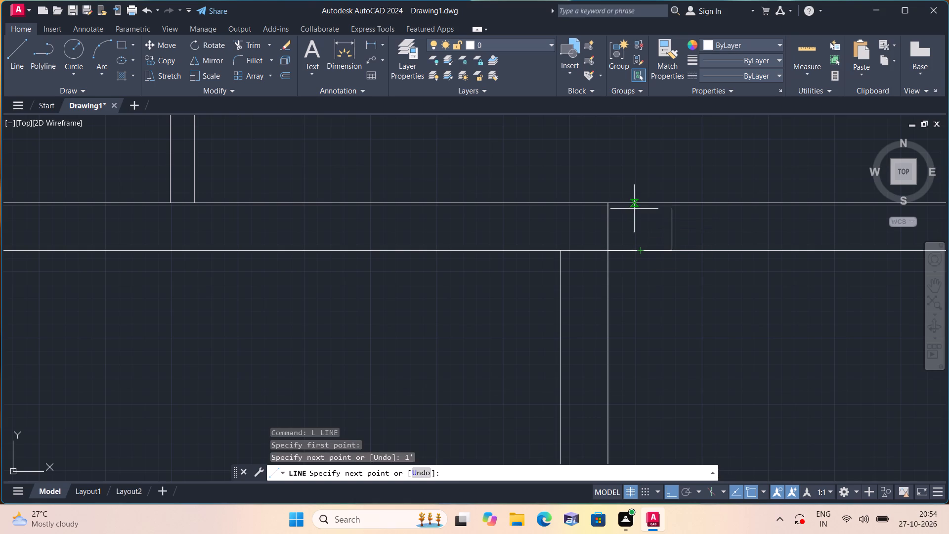
click(671, 203)
key(space)
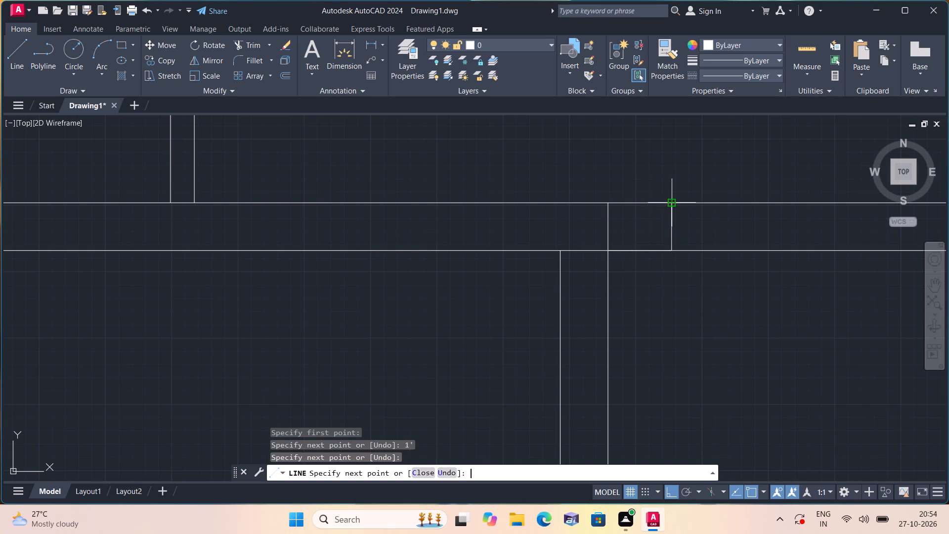
Trim the central south wall's remaining east-face piece within the horizontal wall and the overlapping 1' guide segment.
text(trim)
key(space)
drag(637, 222, 566, 239)
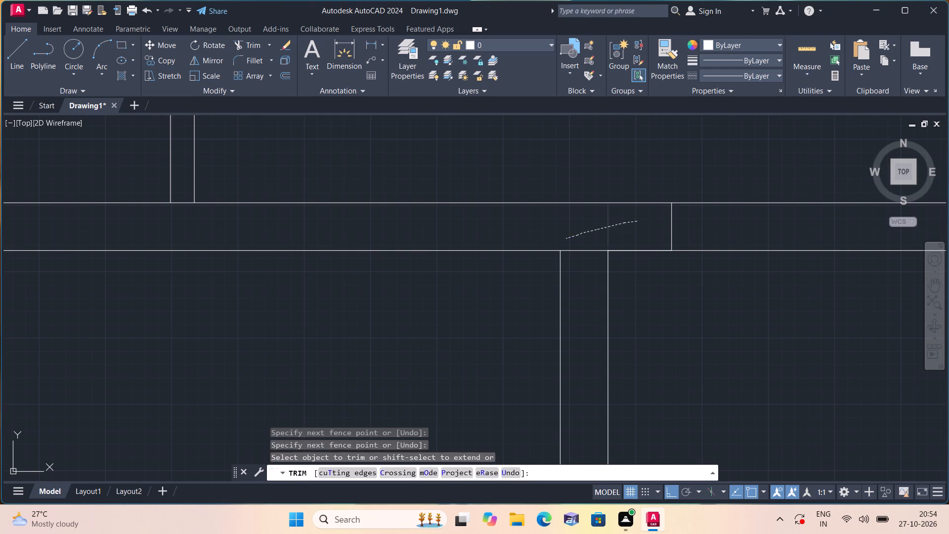
click(629, 250)
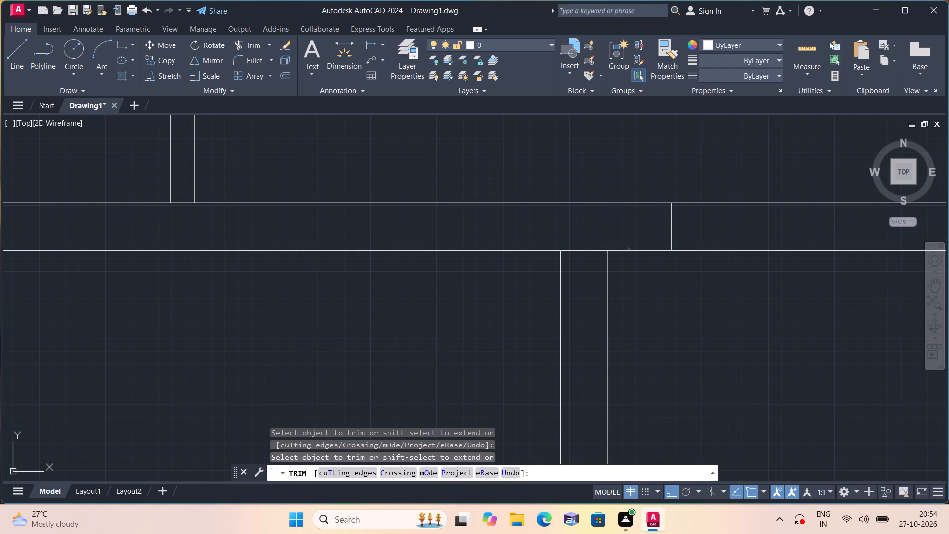
key(space)
Fill the L-shaped stretch of the west and middle horizontal walls between the two new cross lines with solid black hatch.
scroll(550, 175, down, 2)
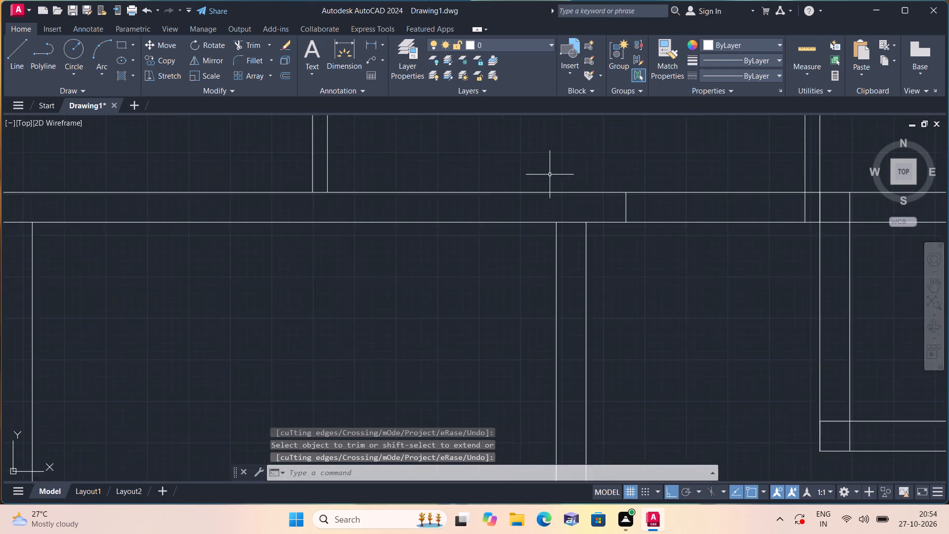
scroll(560, 179, down, 1)
text(h)
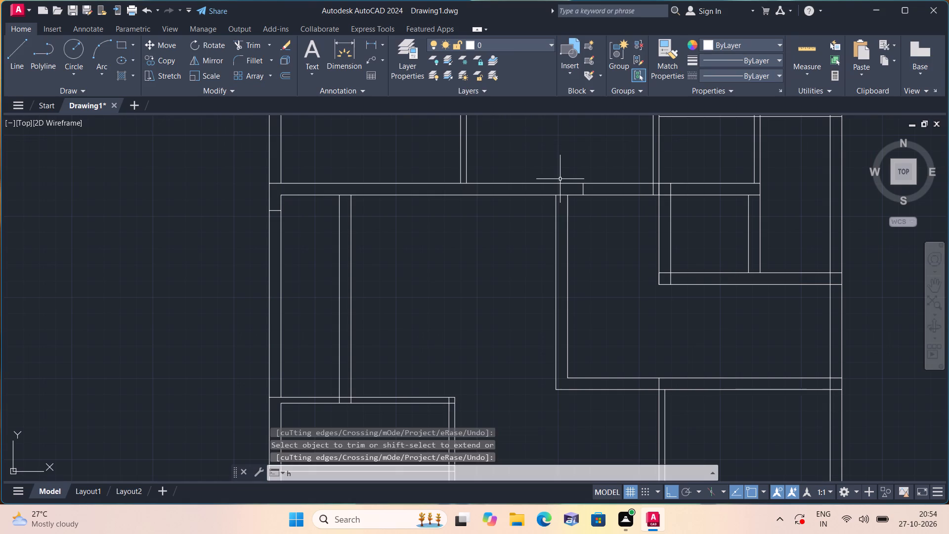
key(space)
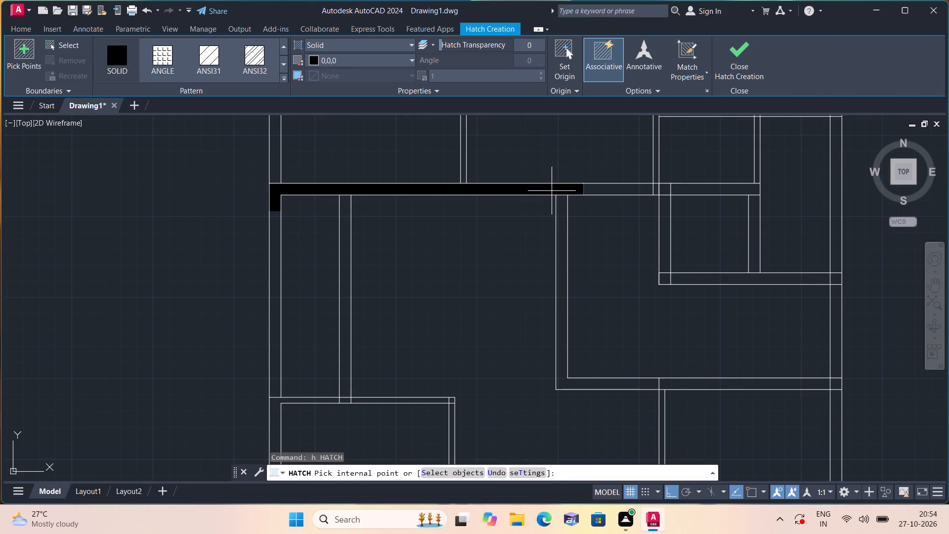
click(552, 191)
key(space)
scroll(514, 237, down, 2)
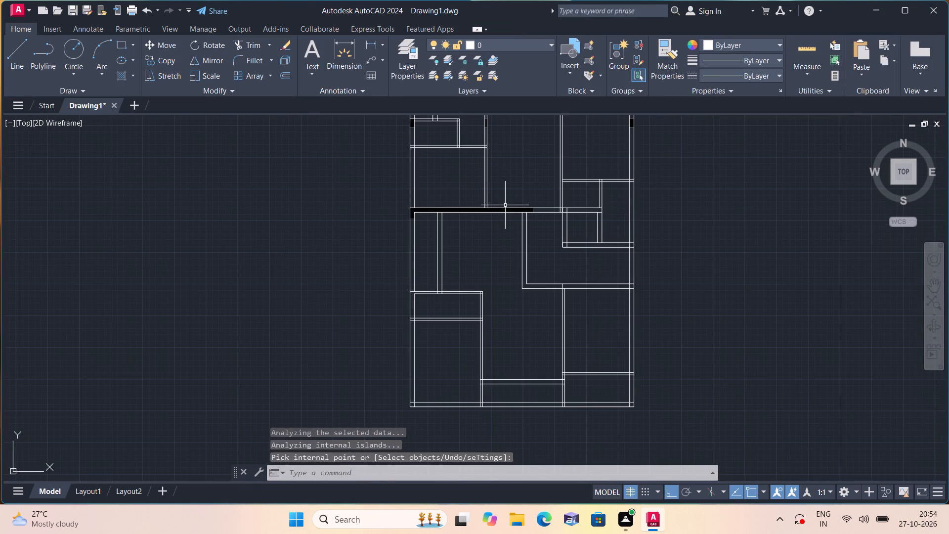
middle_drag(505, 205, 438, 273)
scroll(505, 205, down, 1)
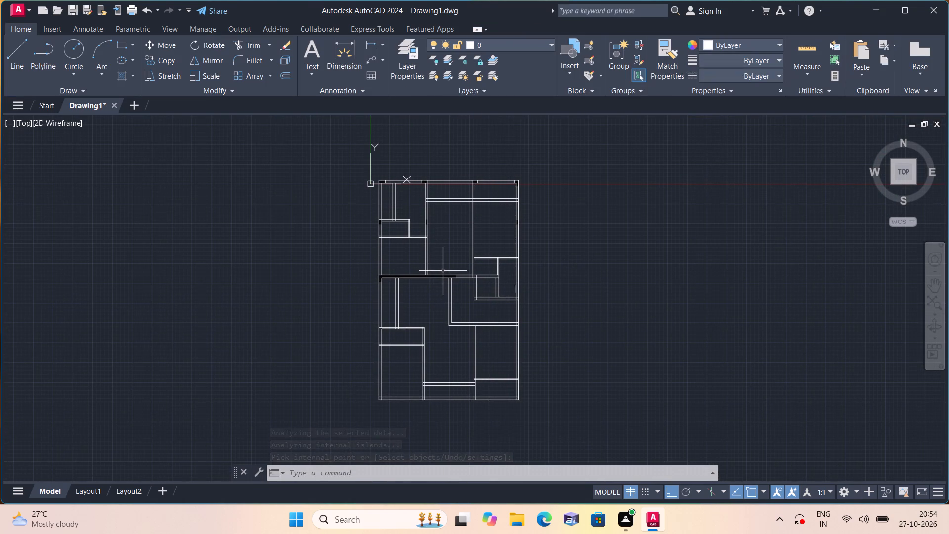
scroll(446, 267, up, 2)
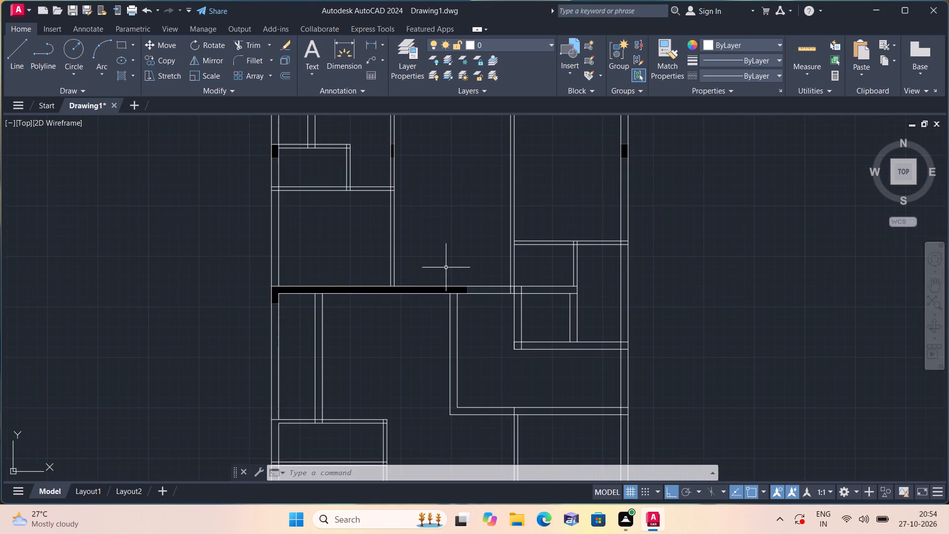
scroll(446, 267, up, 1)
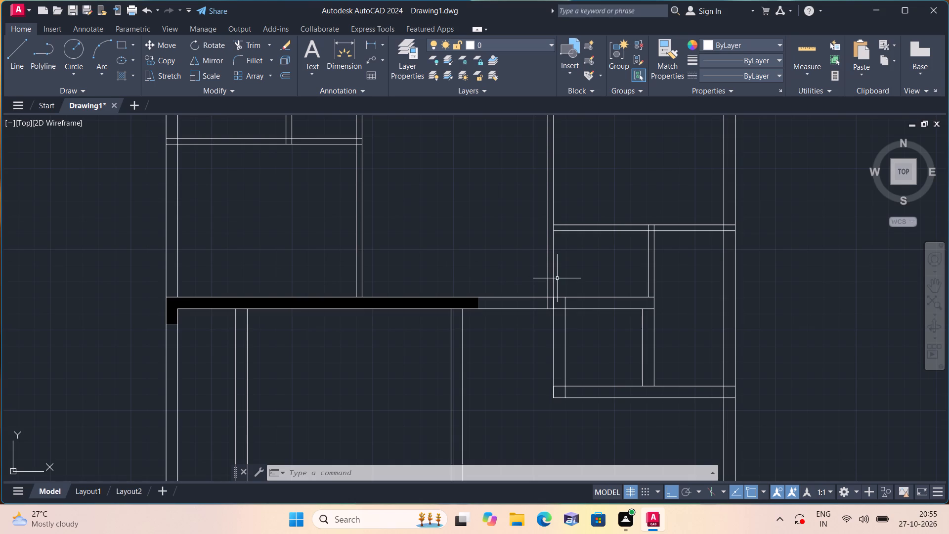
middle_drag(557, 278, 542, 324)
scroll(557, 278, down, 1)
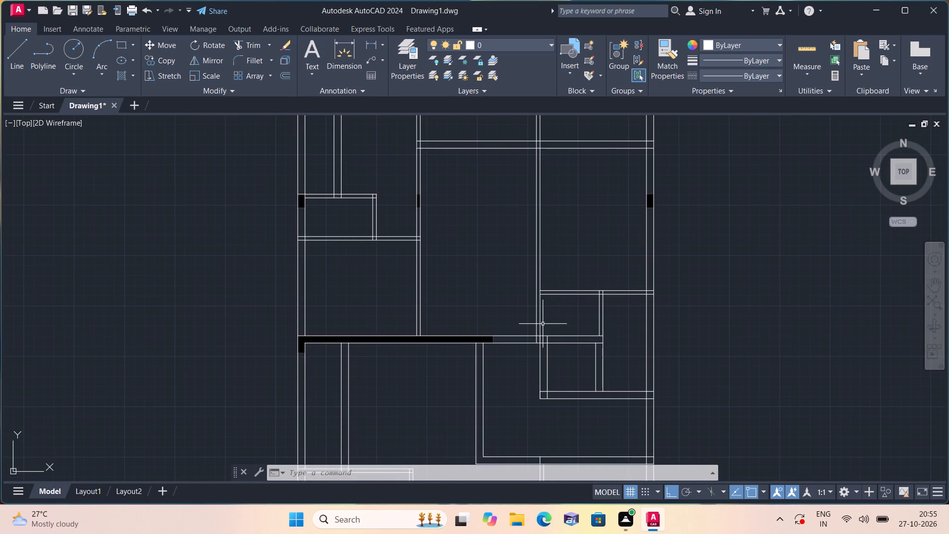
Draw a 1' line east from the central partition's east face along the middle horizontal wall's north face, continuing south across the wall.
scroll(543, 324, up, 2)
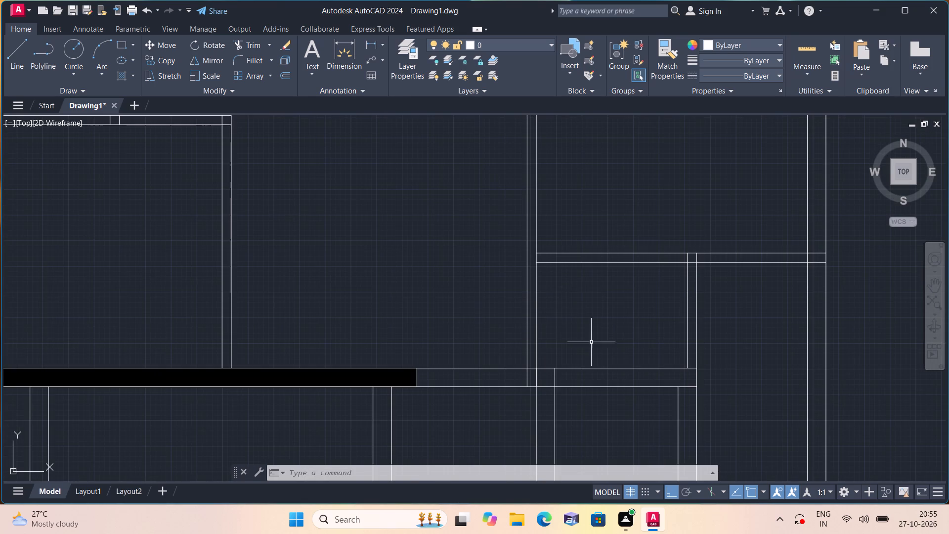
middle_drag(570, 323, 526, 274)
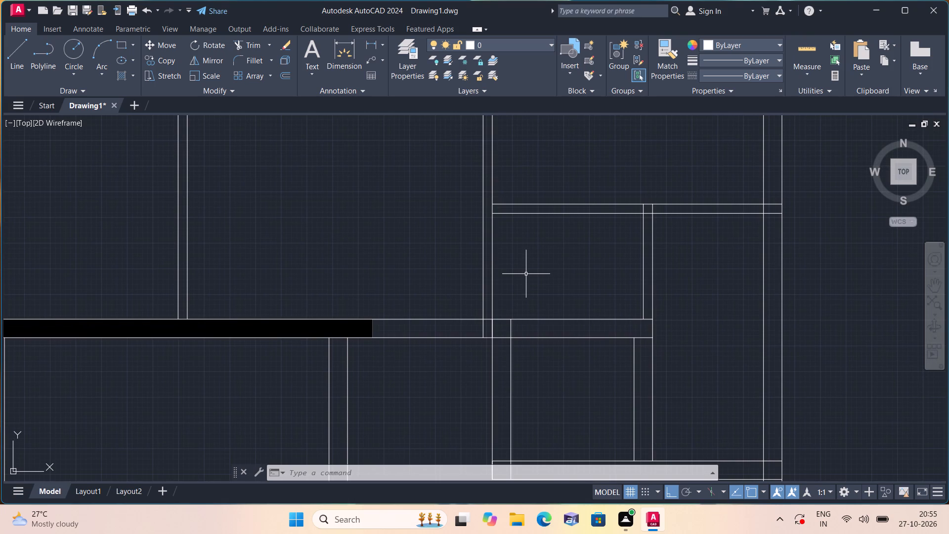
key(l)
key(space)
scroll(491, 326, up, 1)
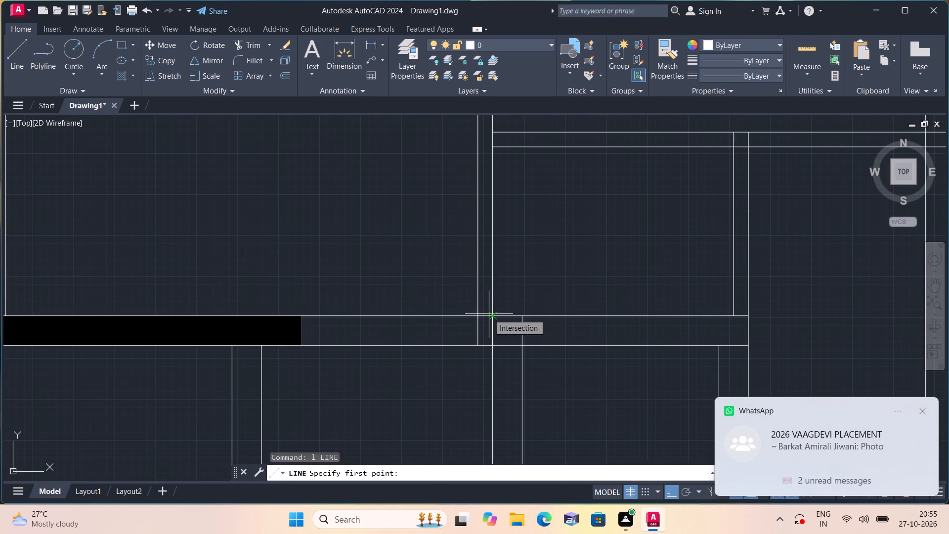
click(489, 314)
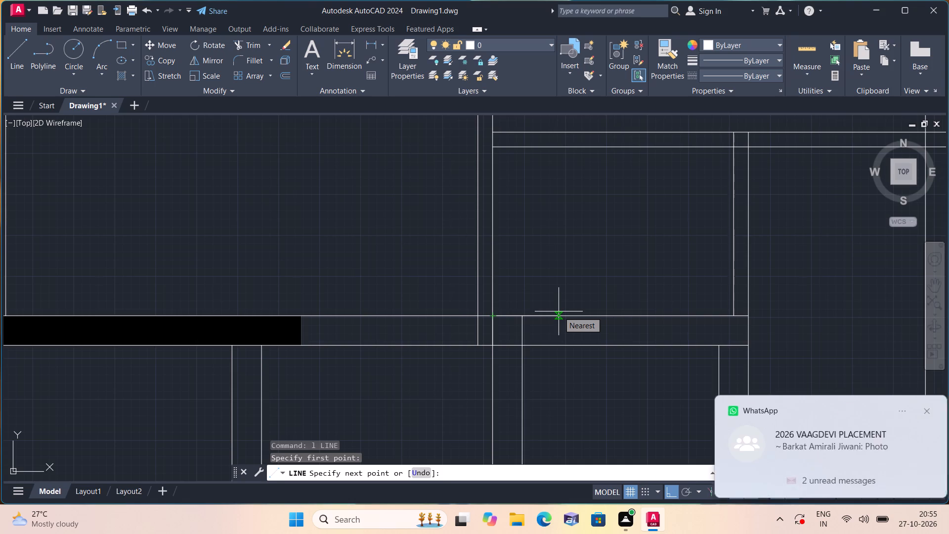
key(1)
key(apostrophe)
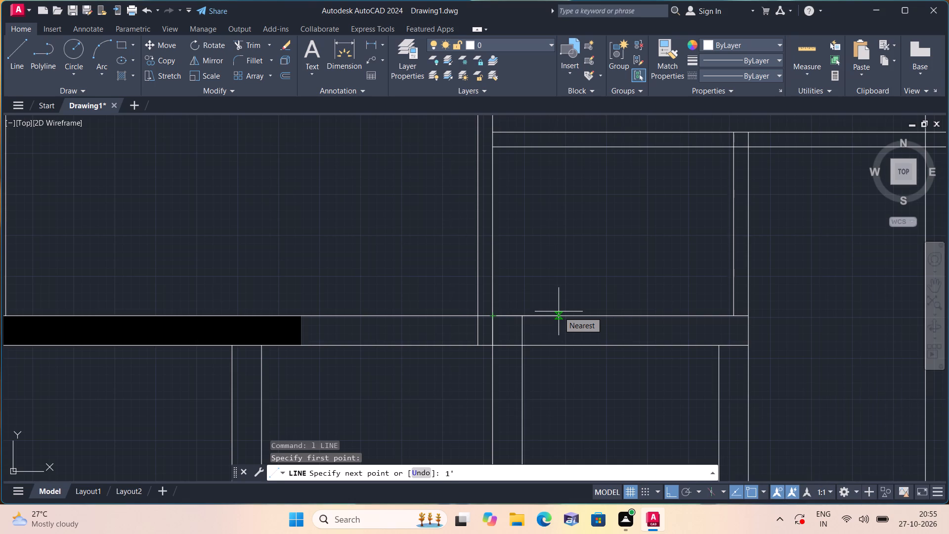
key(space)
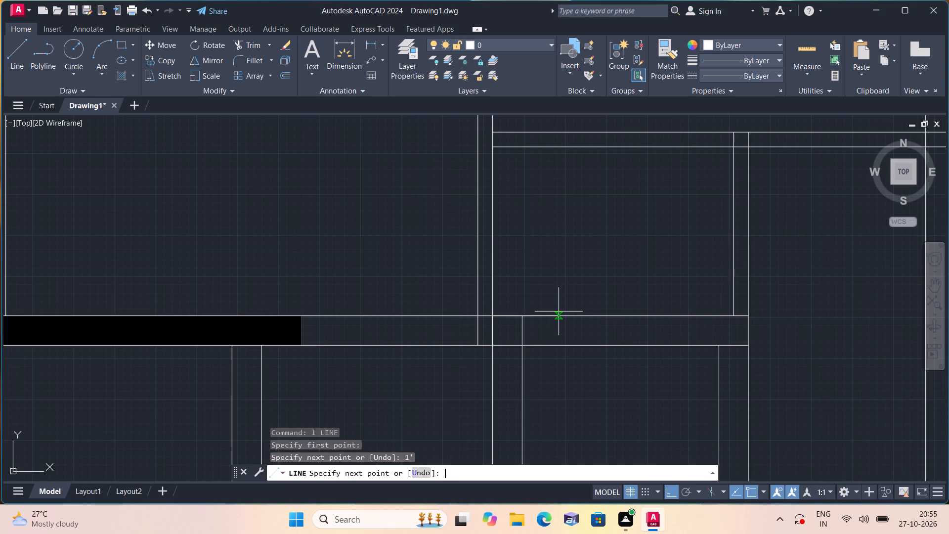
click(535, 345)
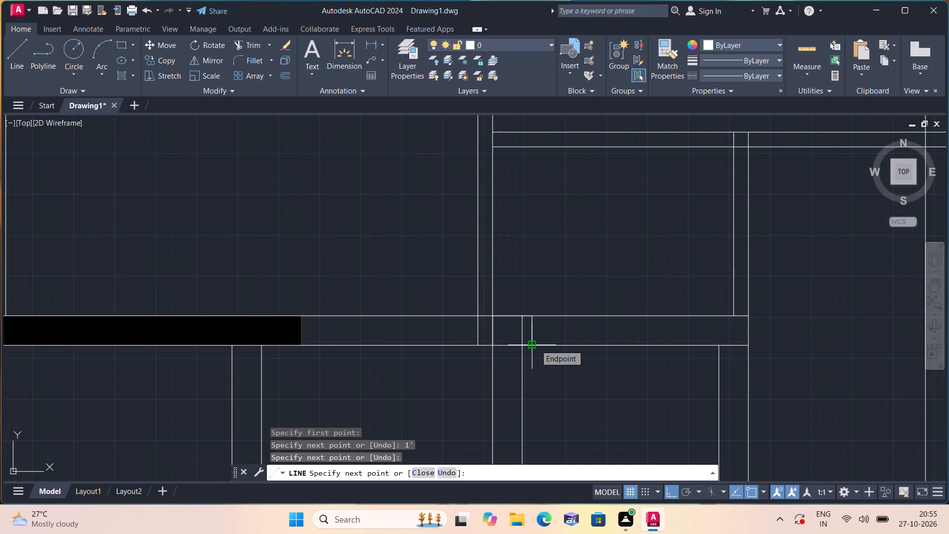
key(space)
Trim the partition and wall line pieces inside the middle horizontal wall at the central partition junction, plus the overlapping 1' guide segment.
text(tr)
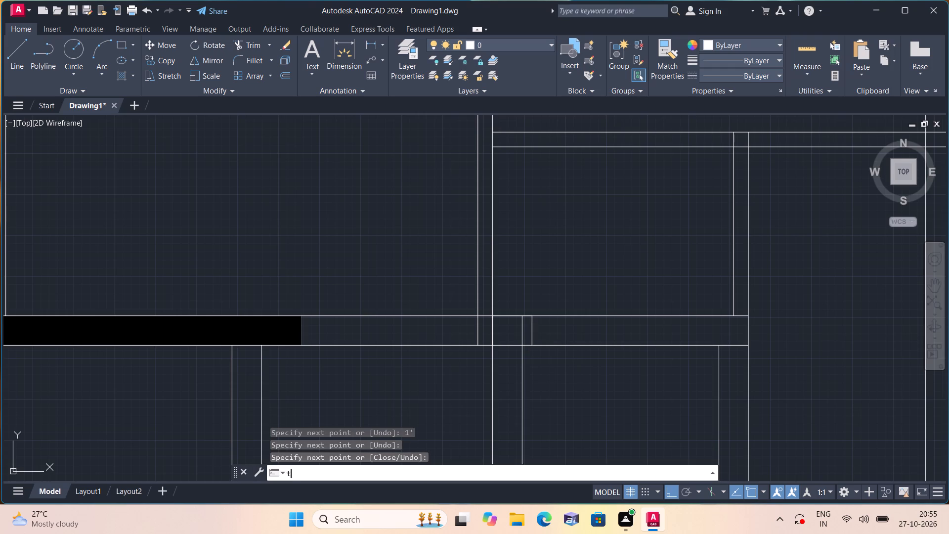
text(im)
key(space)
scroll(527, 335, up, 1)
drag(526, 330, 515, 319)
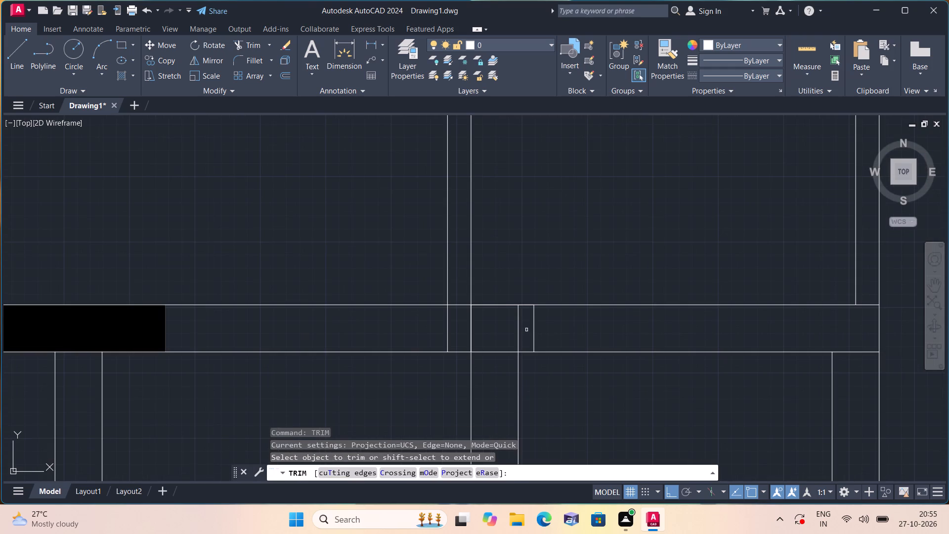
drag(515, 319, 461, 327)
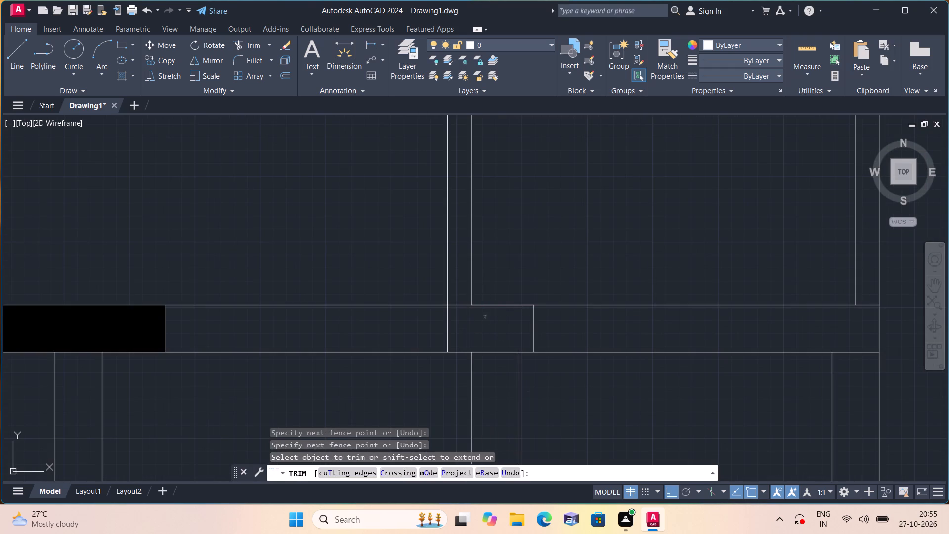
click(503, 303)
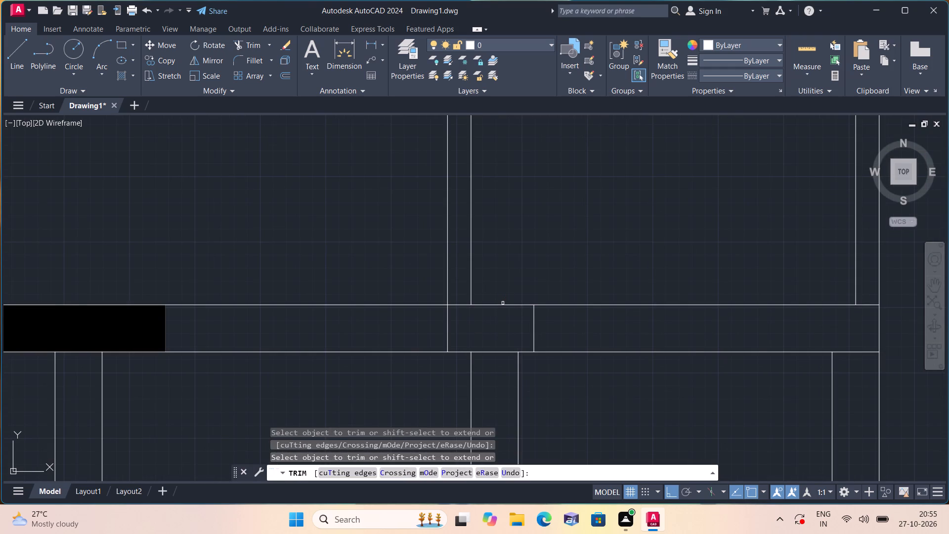
click(503, 303)
key(ctrl+z)
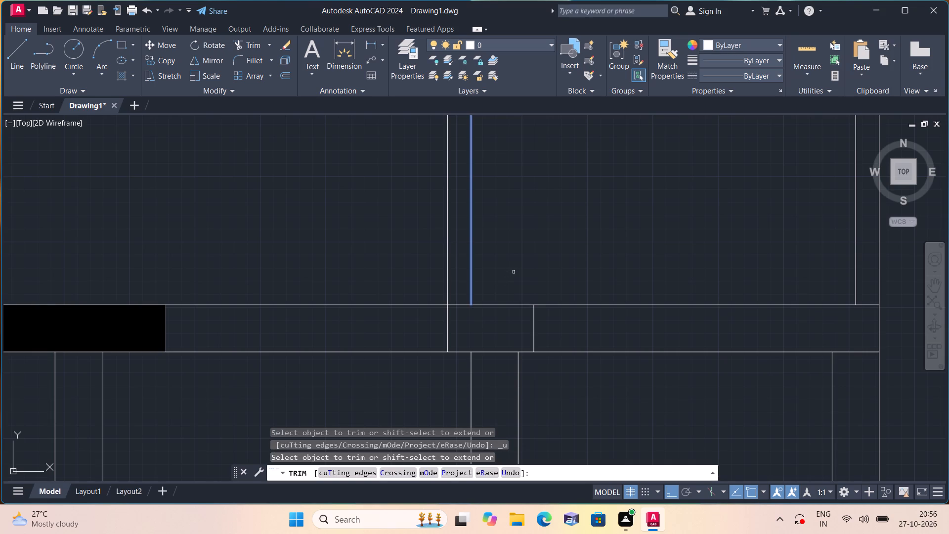
scroll(476, 293, down, 1)
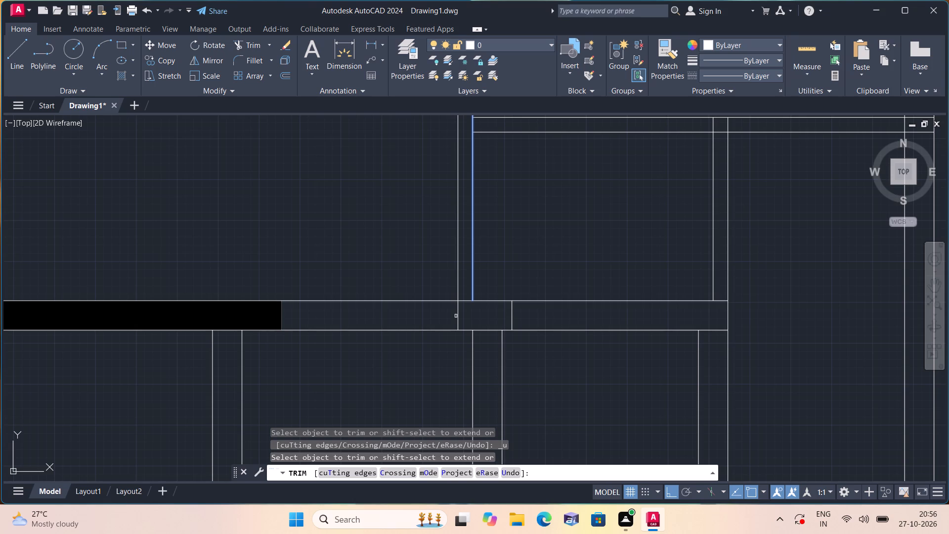
drag(456, 315, 476, 312)
scroll(474, 314, down, 1)
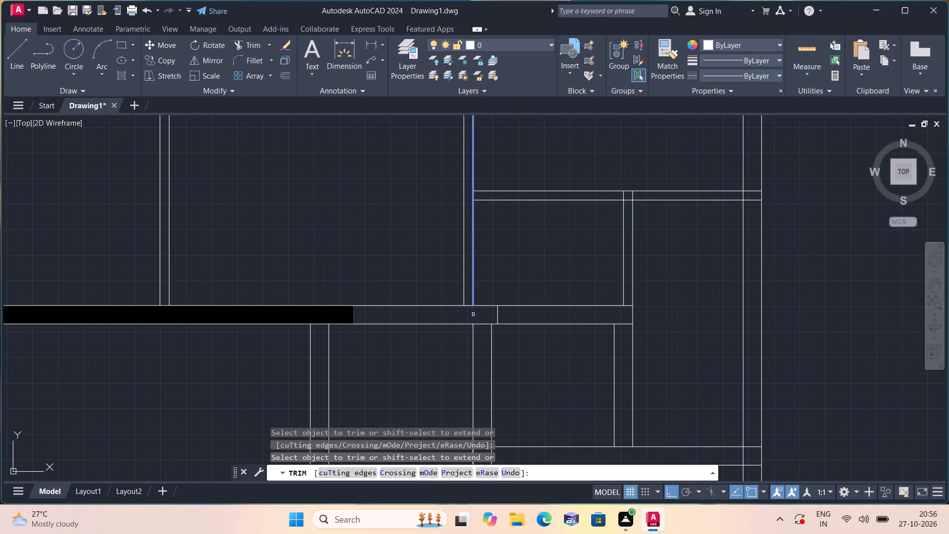
key(space)
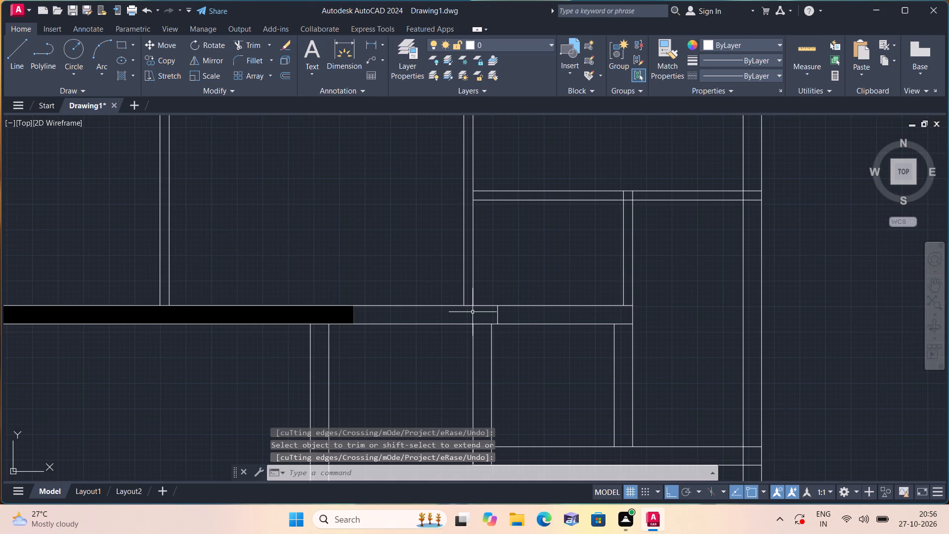
Draw a cross line through the middle horizontal wall 1' west of the small room's east partition, and erase the 1' guide segment.
text(l)
key(space)
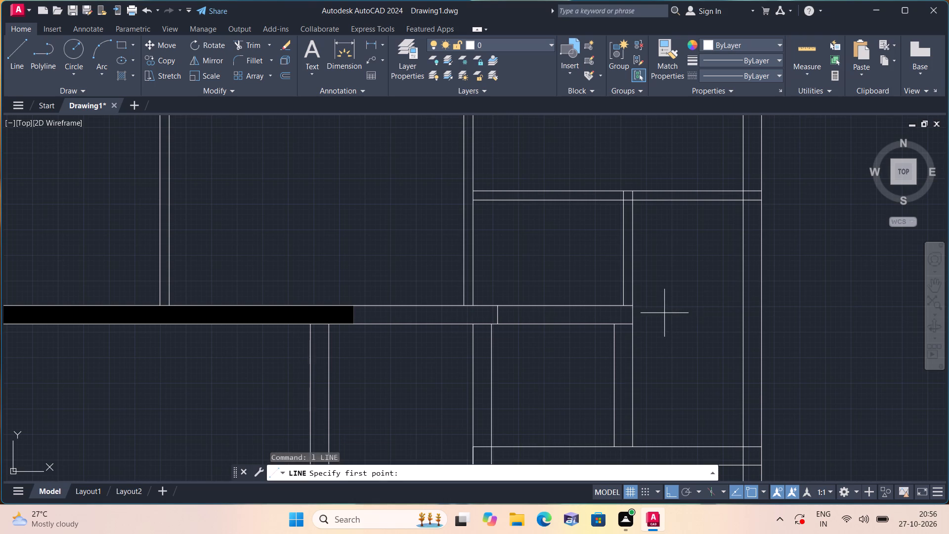
click(627, 303)
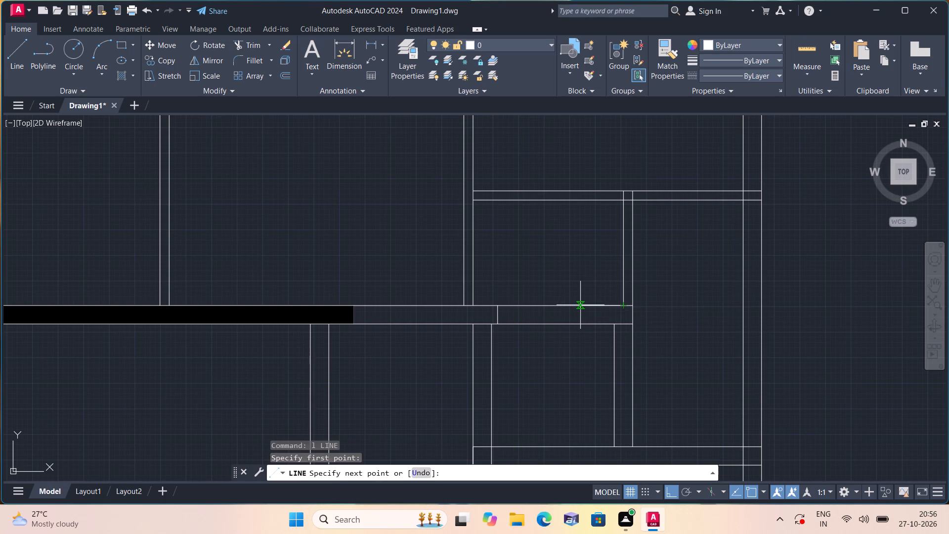
text(1')
key(space)
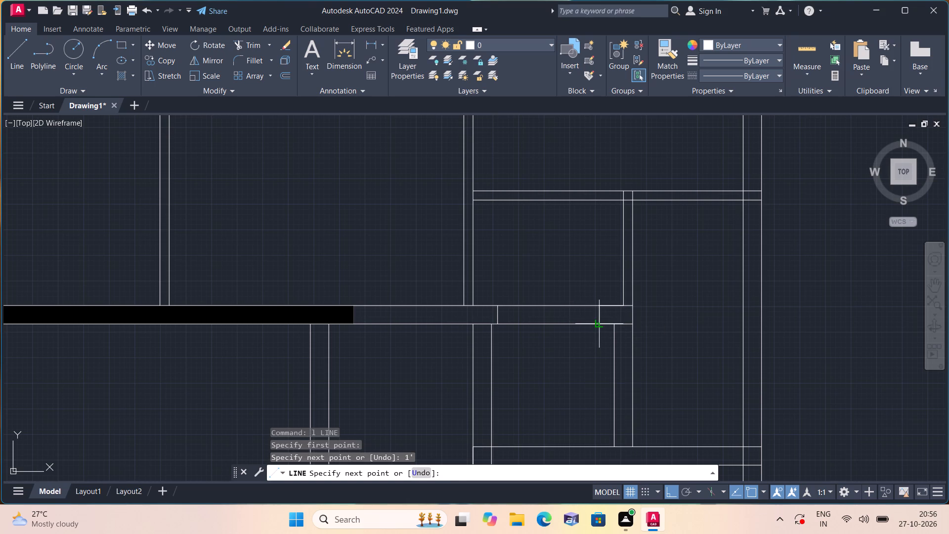
click(598, 320)
key(space)
scroll(625, 284, up, 1)
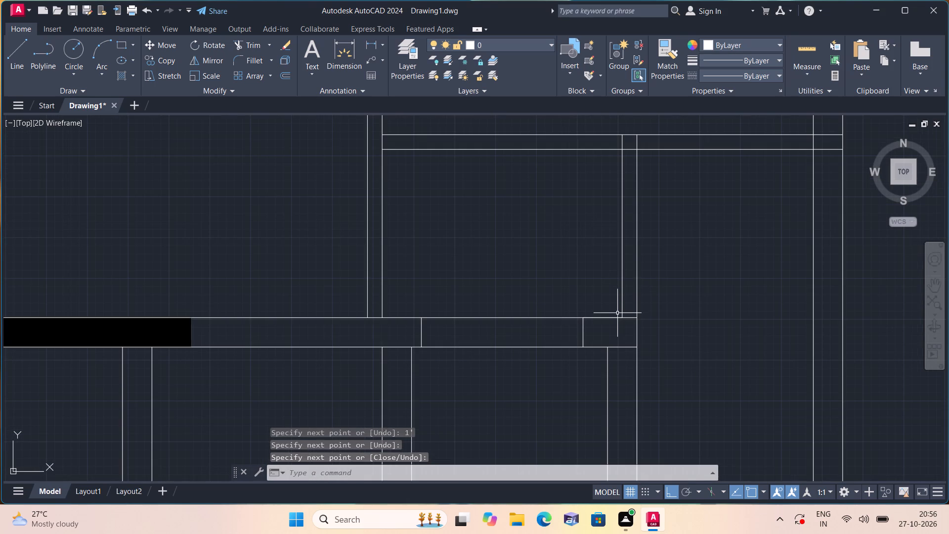
click(617, 317)
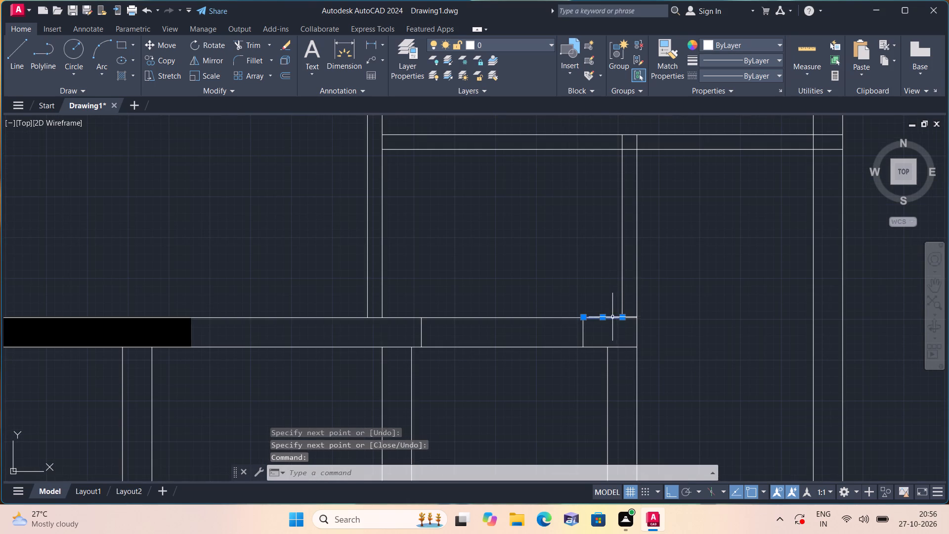
key(Delete)
Draw a second cross line 6" east of the one beside the central partition, and erase the 6" guide segment.
scroll(123, 288, down, 1)
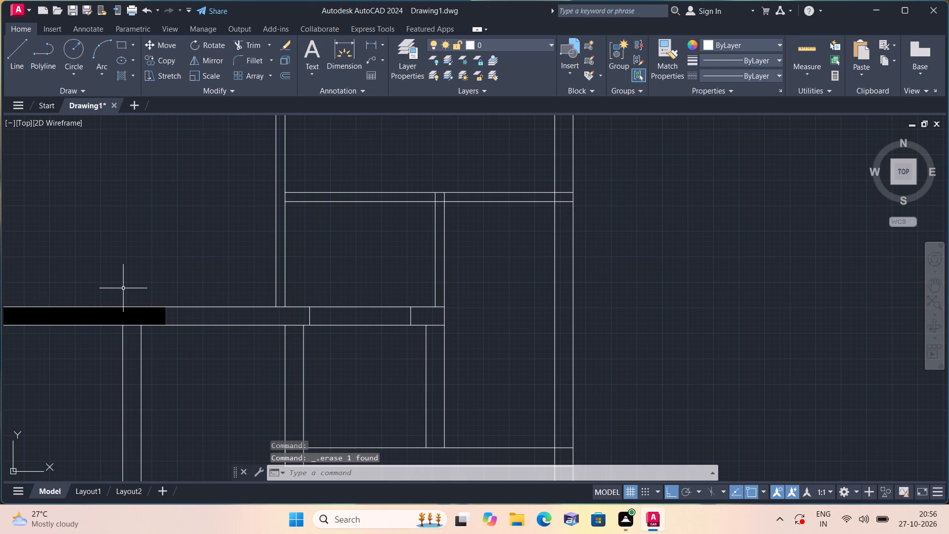
scroll(171, 276, up, 1)
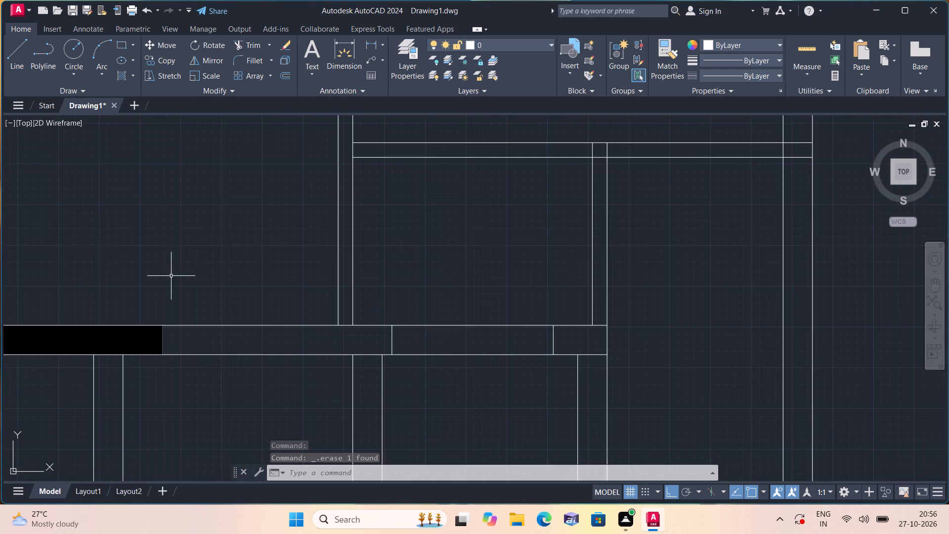
middle_drag(165, 275, 148, 303)
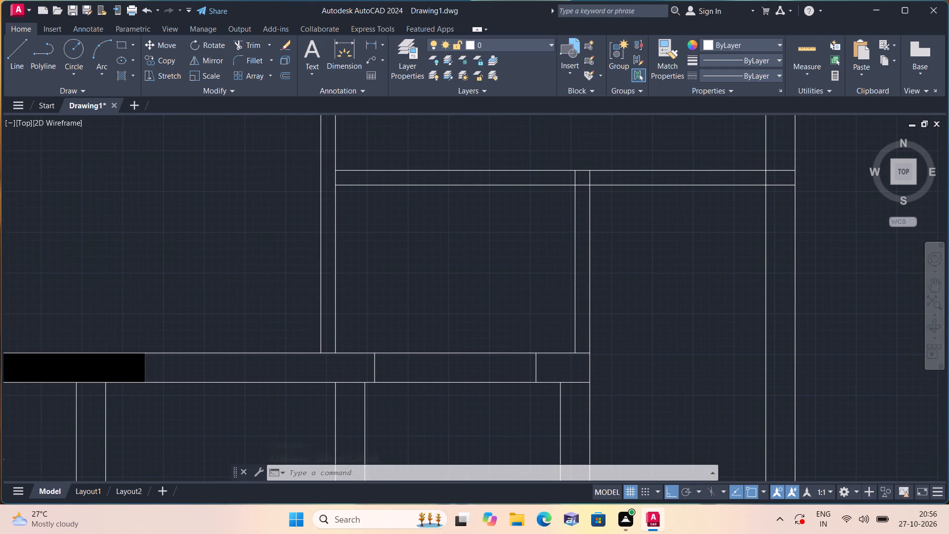
key(l)
key(space)
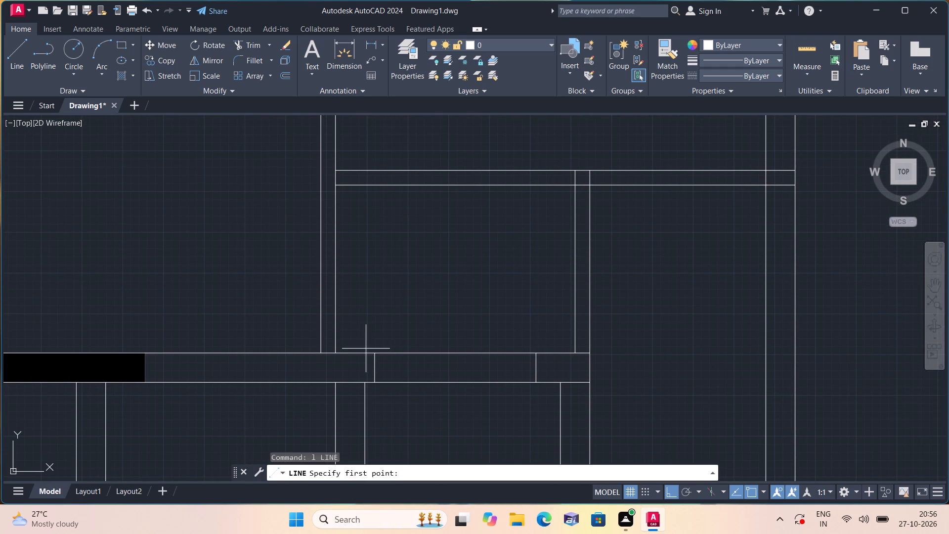
click(376, 354)
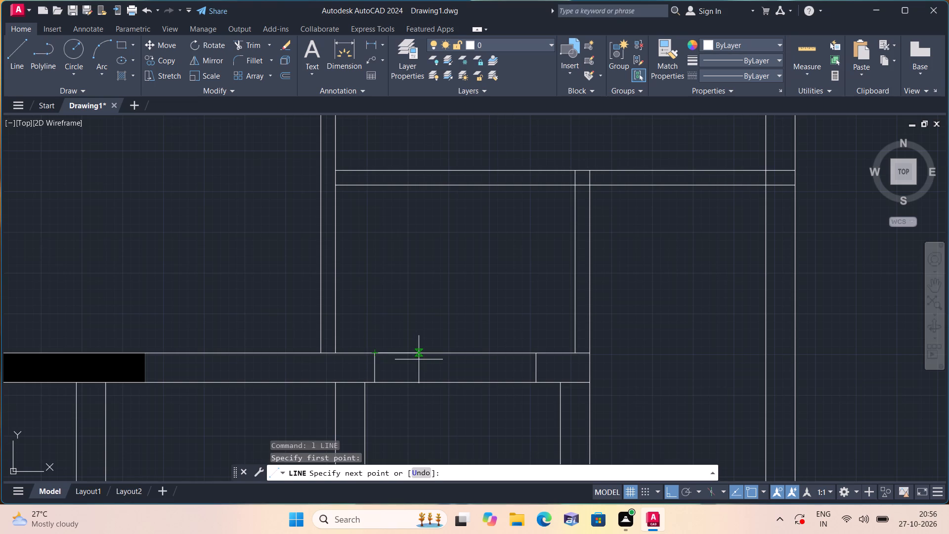
key(6)
key(shift+quotedbl)
key(space)
click(395, 380)
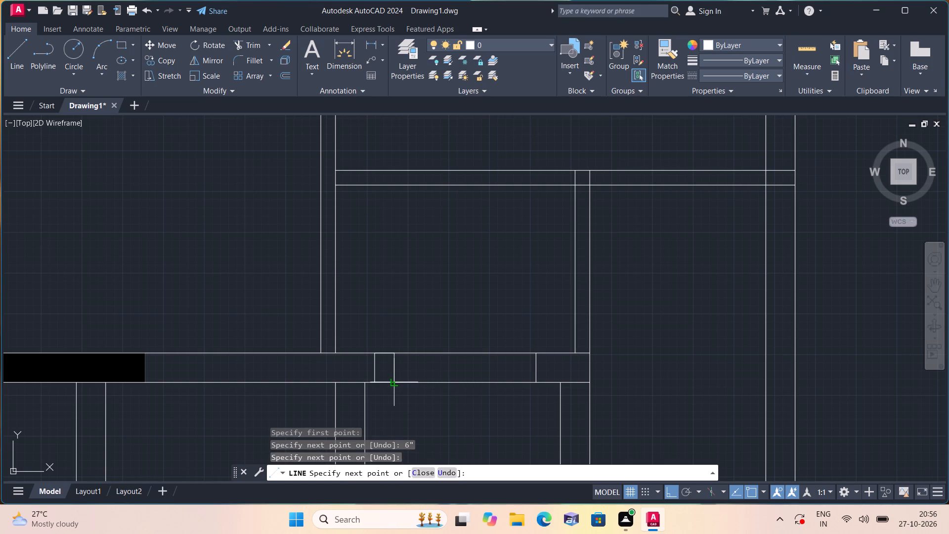
key(space)
scroll(394, 371, up, 2)
click(380, 326)
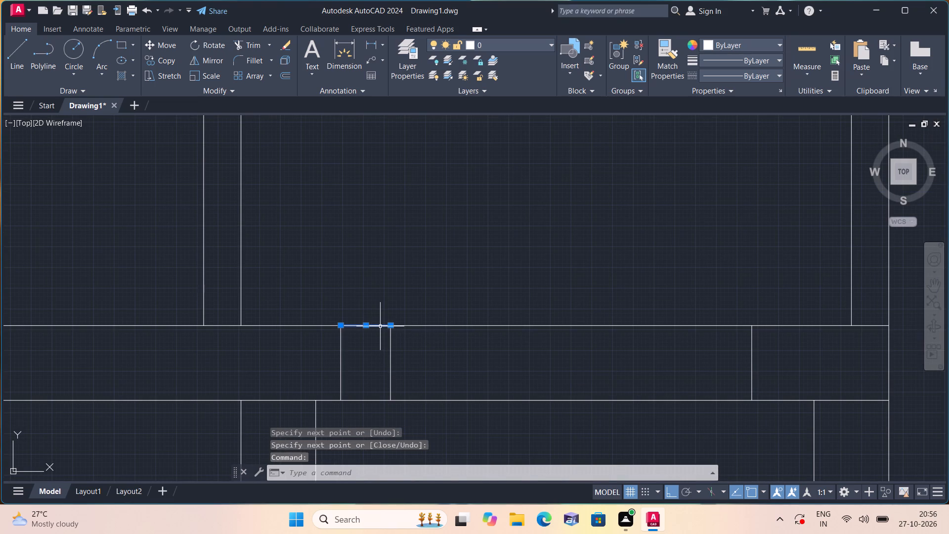
key(Delete)
Draw a cross line through the middle horizontal wall 6" west of its easternmost cross line, and erase the 6" guide segment.
scroll(380, 326, down, 1)
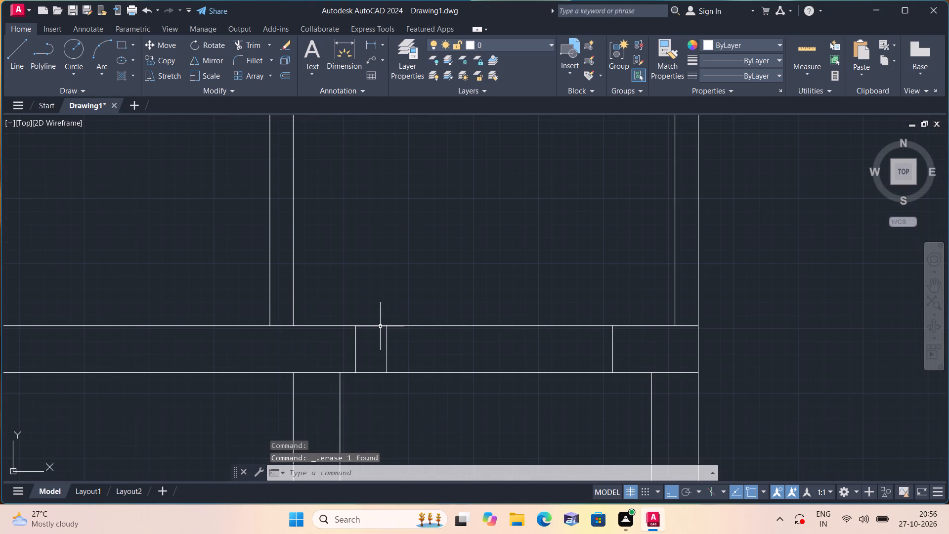
key(l)
key(space)
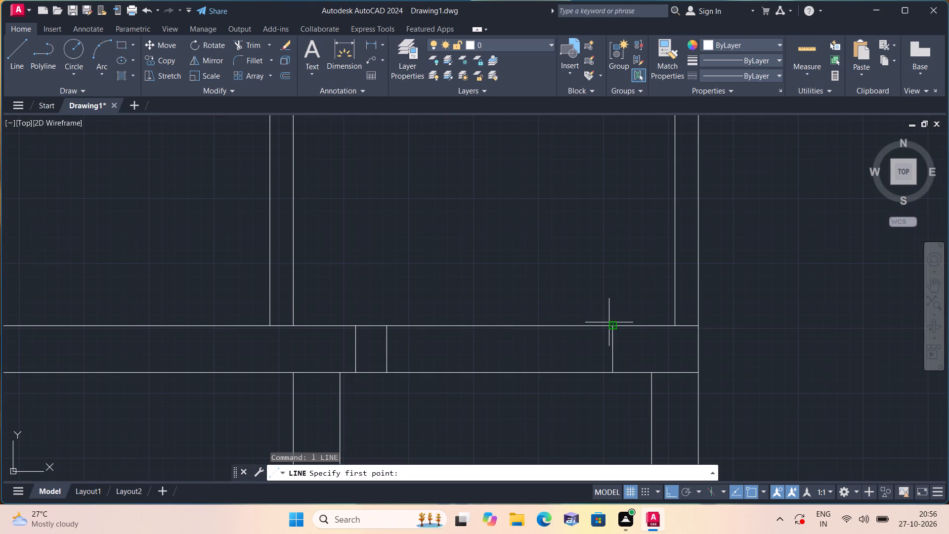
click(610, 325)
key(6)
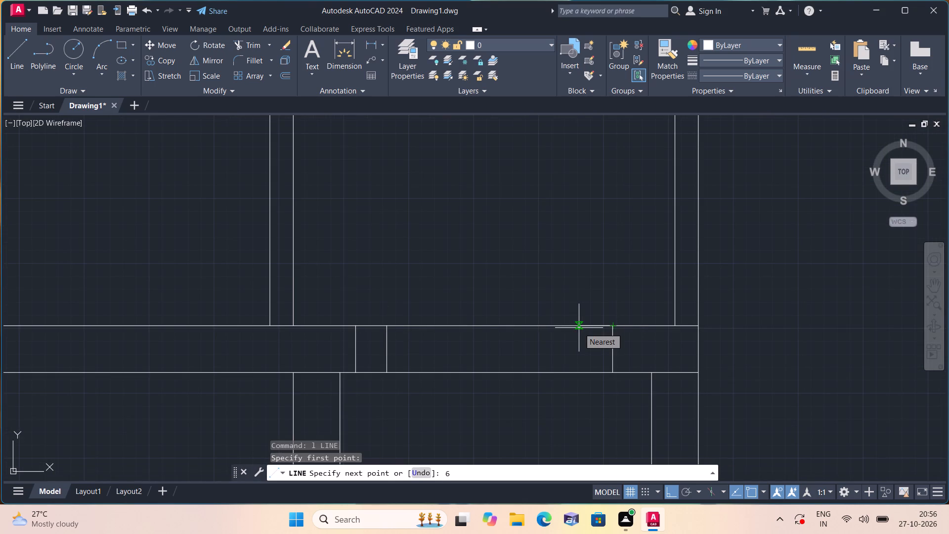
text(")
key(space)
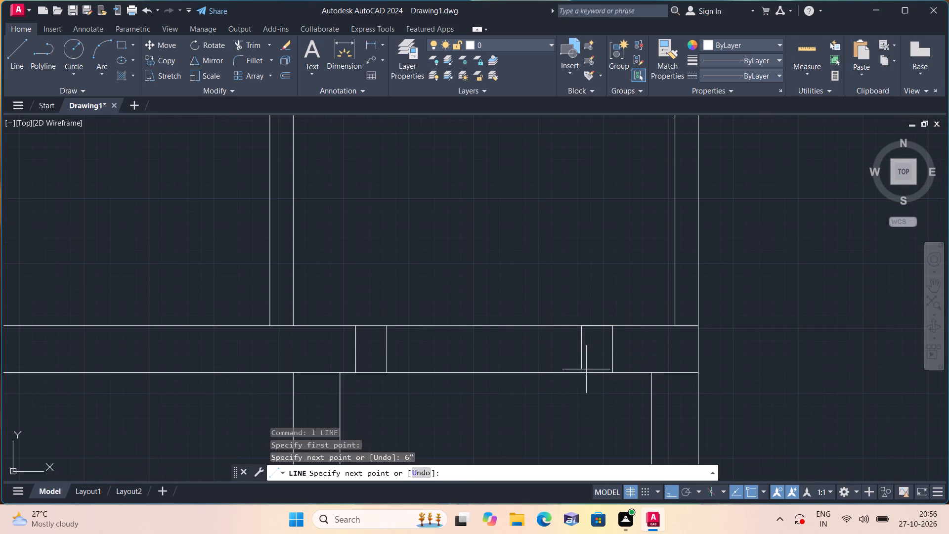
click(584, 373)
key(space)
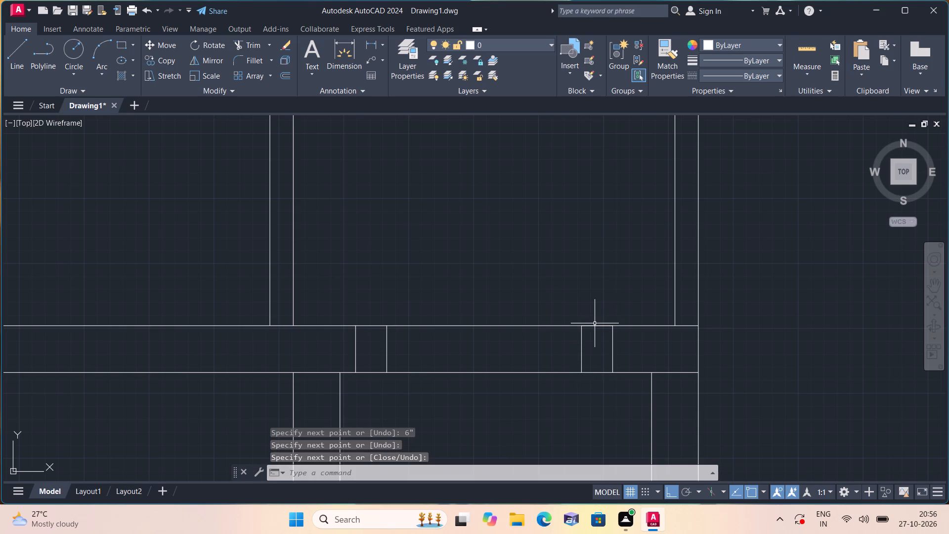
click(596, 327)
key(Delete)
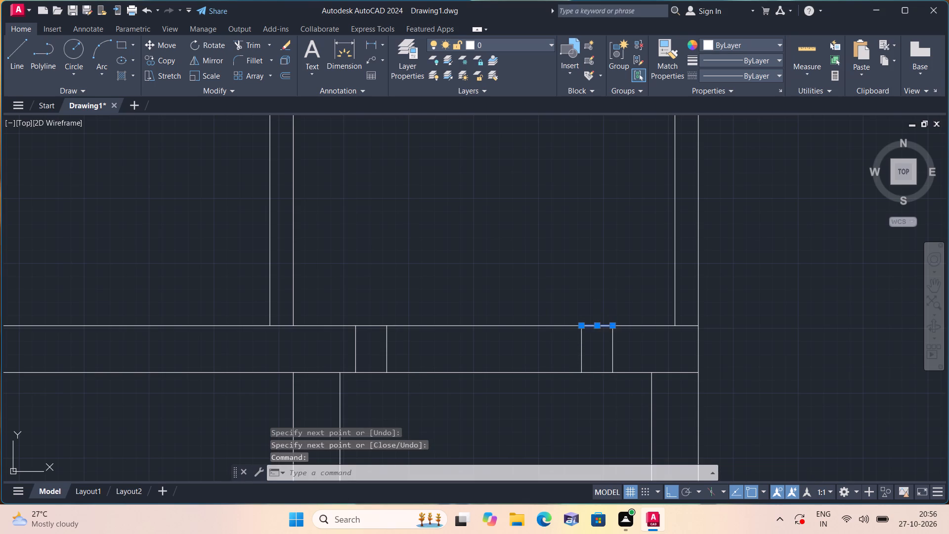
Trim away the two outer cross lines in the middle horizontal wall, keeping the inner pair offset 6" from them.
text(trim)
key(space)
click(598, 334)
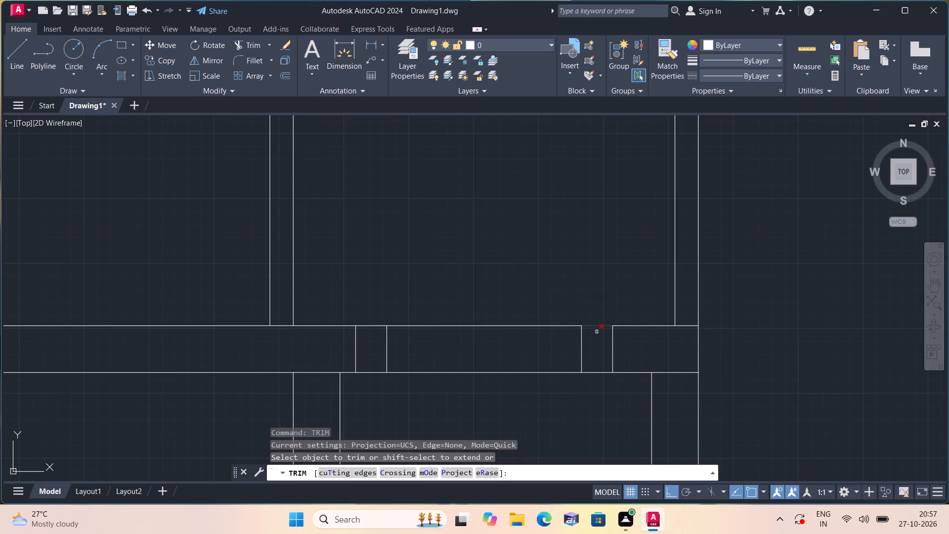
drag(603, 340, 623, 335)
click(626, 329)
click(619, 342)
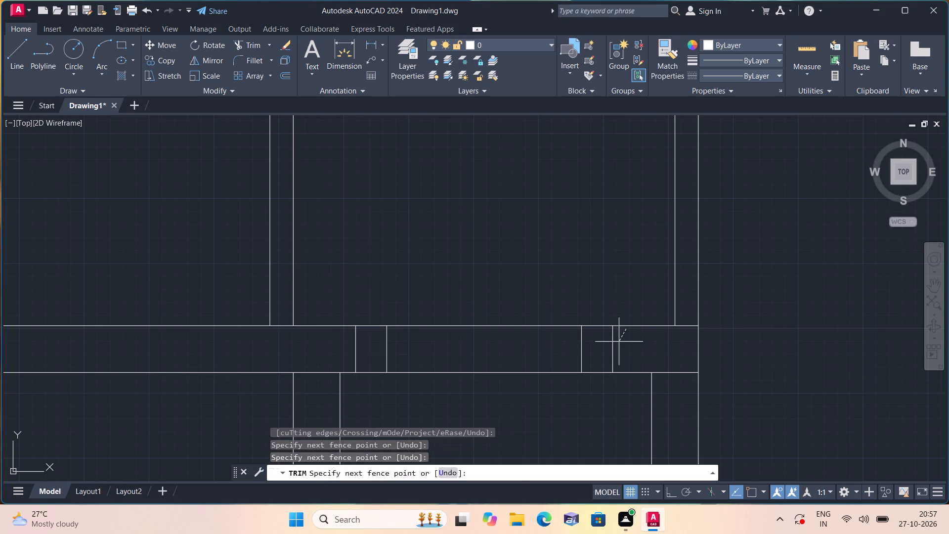
click(601, 352)
click(621, 346)
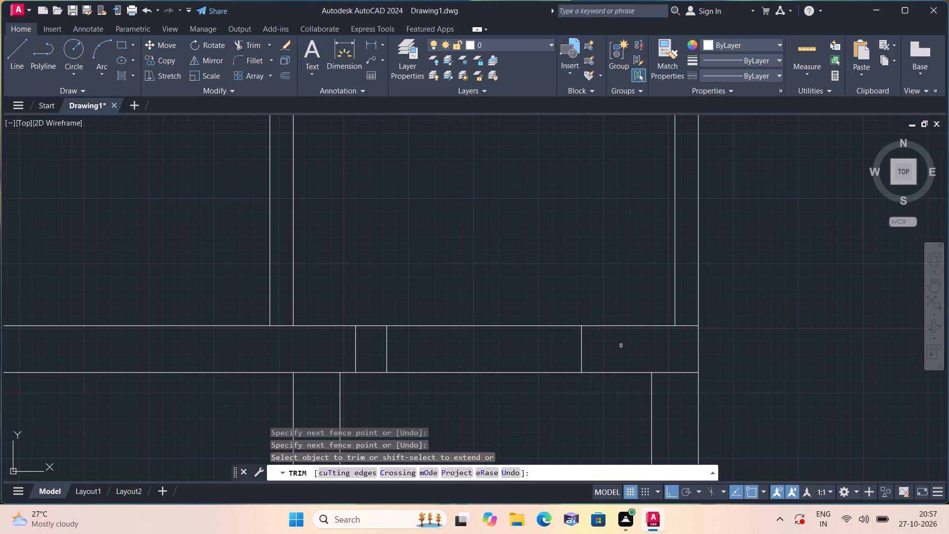
click(362, 366)
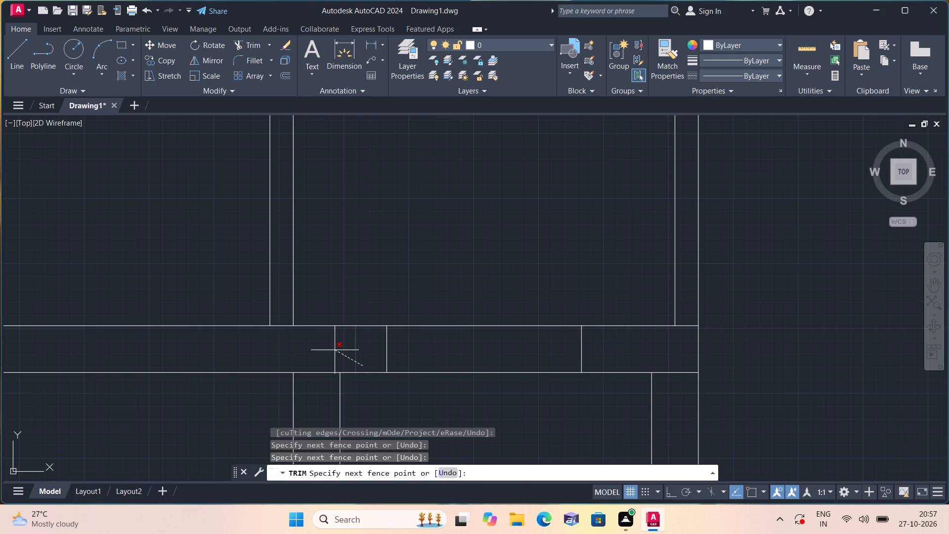
click(335, 350)
key(space)
scroll(335, 350, down, 2)
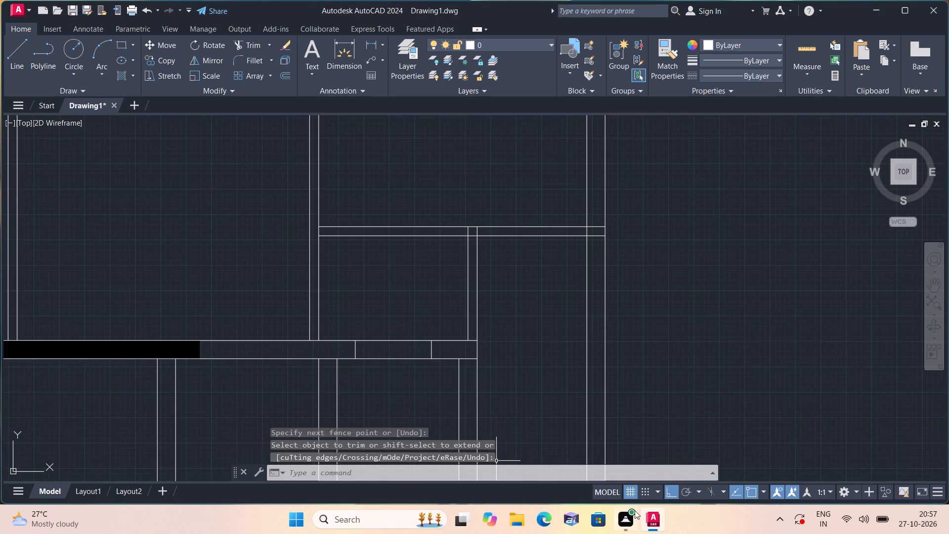
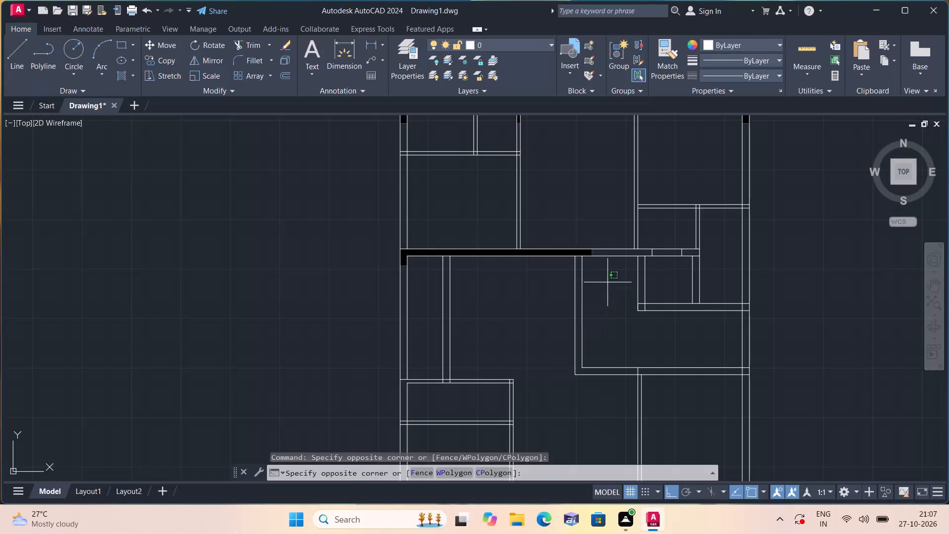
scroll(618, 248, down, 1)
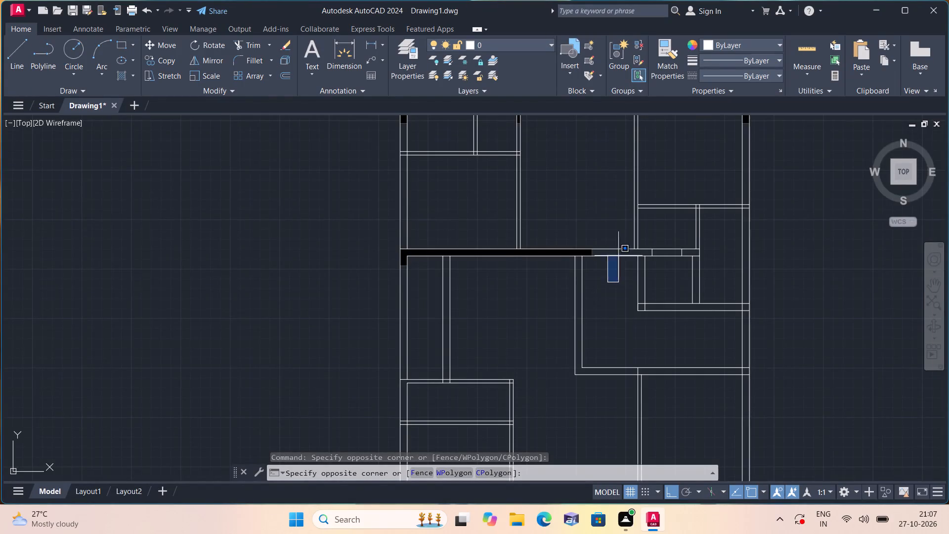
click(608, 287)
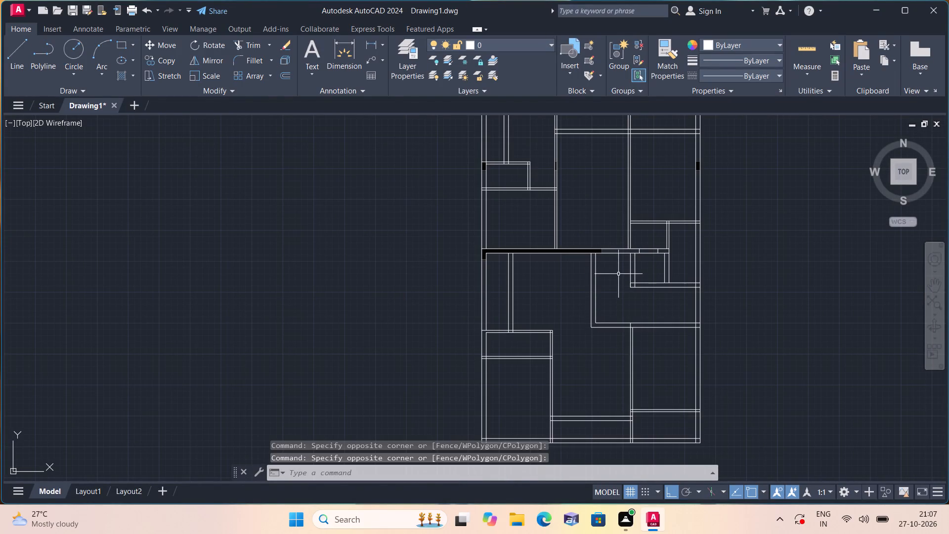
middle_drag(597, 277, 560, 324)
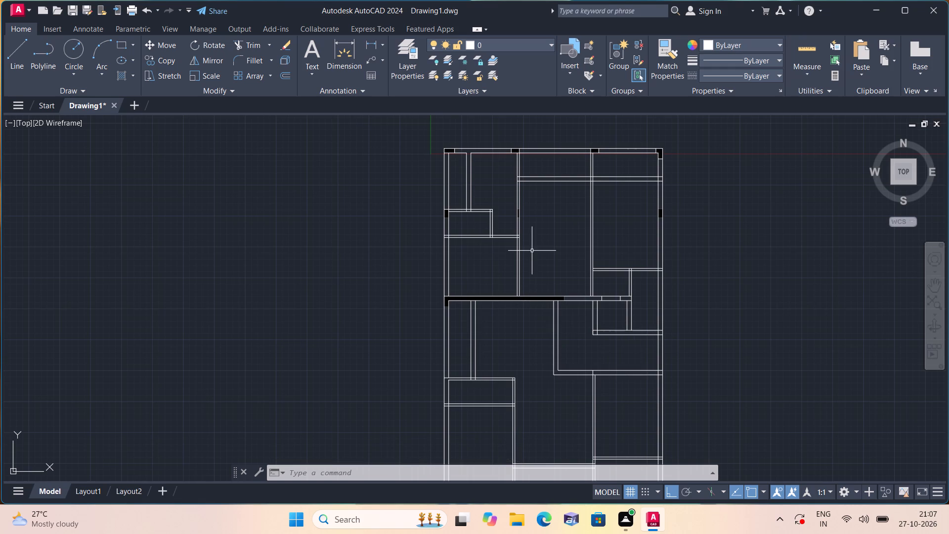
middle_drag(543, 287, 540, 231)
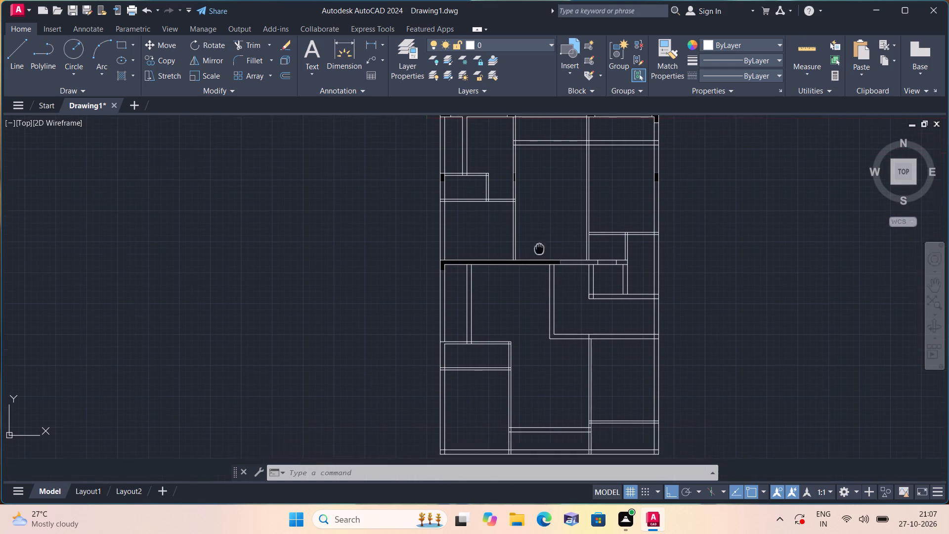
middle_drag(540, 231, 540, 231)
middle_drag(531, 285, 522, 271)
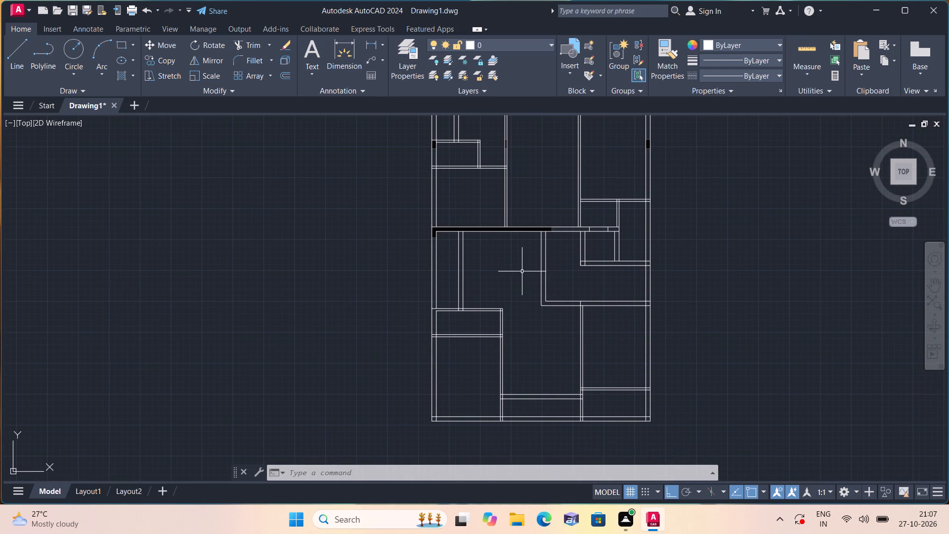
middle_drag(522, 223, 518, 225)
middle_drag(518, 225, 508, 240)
Draw a line across the central horizontal wall, joining the partition's east face above to the matching wall line below.
scroll(556, 248, up, 1)
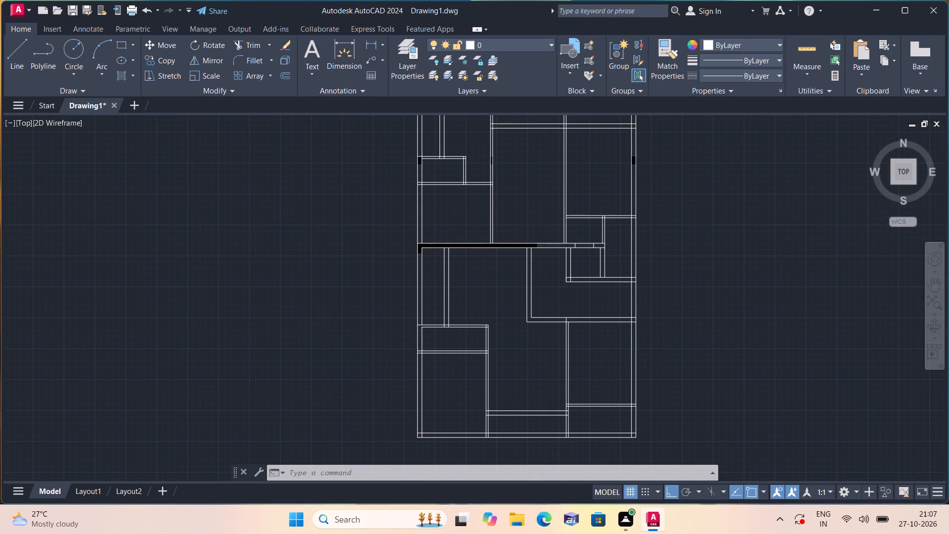
scroll(556, 248, up, 1)
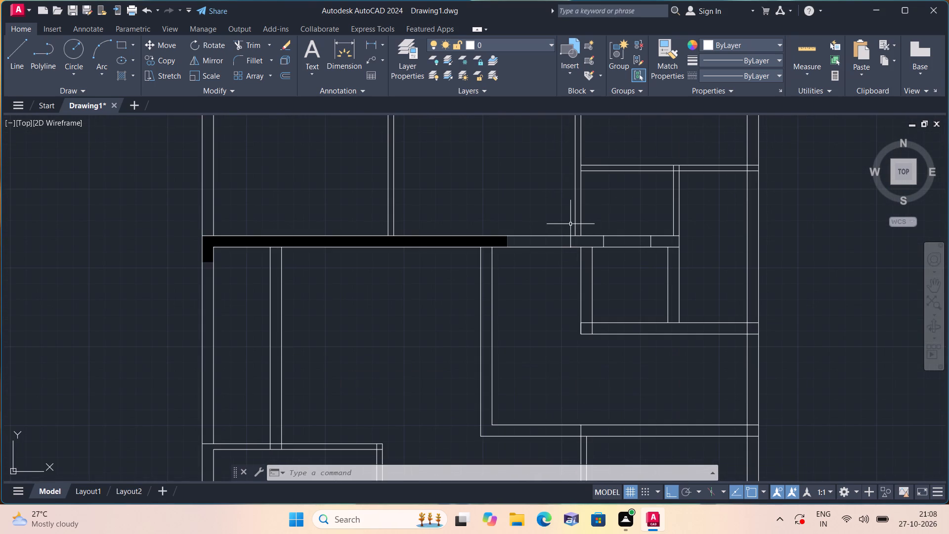
text(l)
key(space)
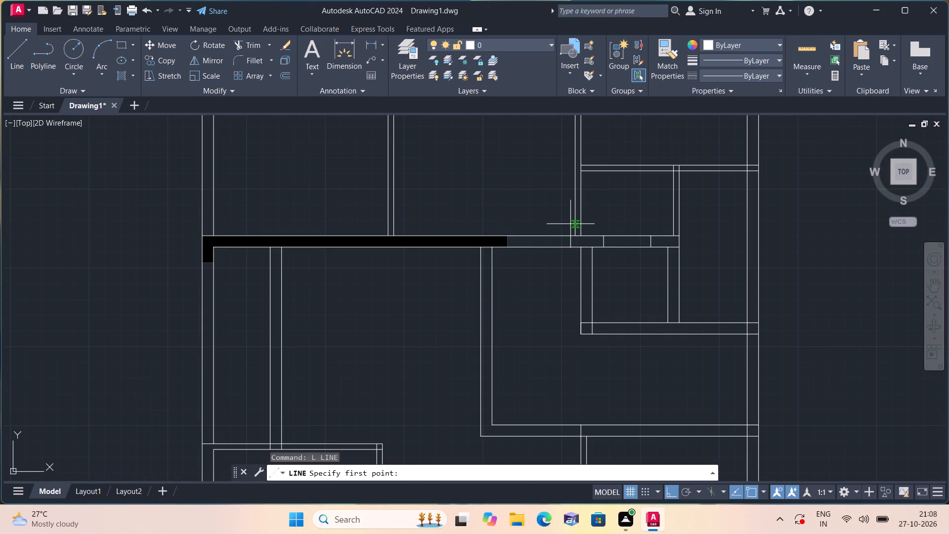
scroll(570, 224, up, 3)
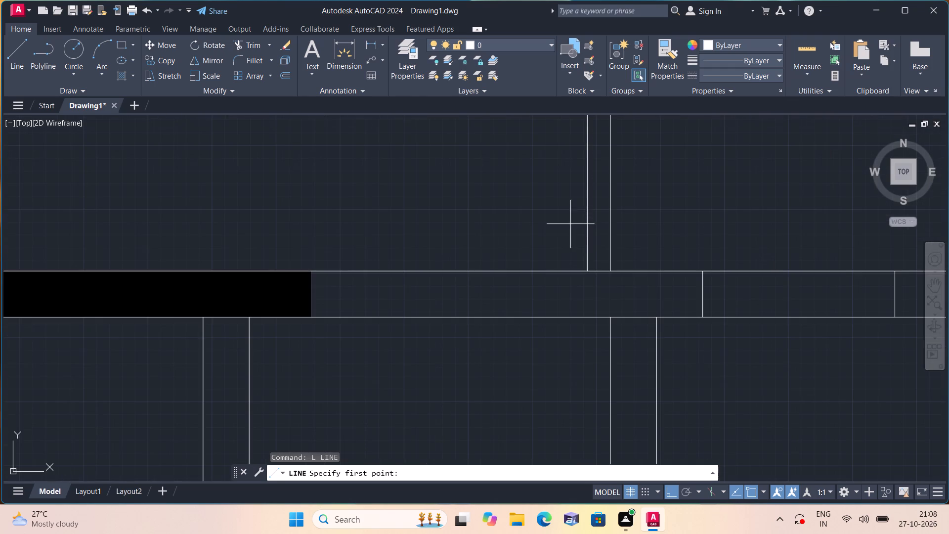
drag(611, 315, 614, 295)
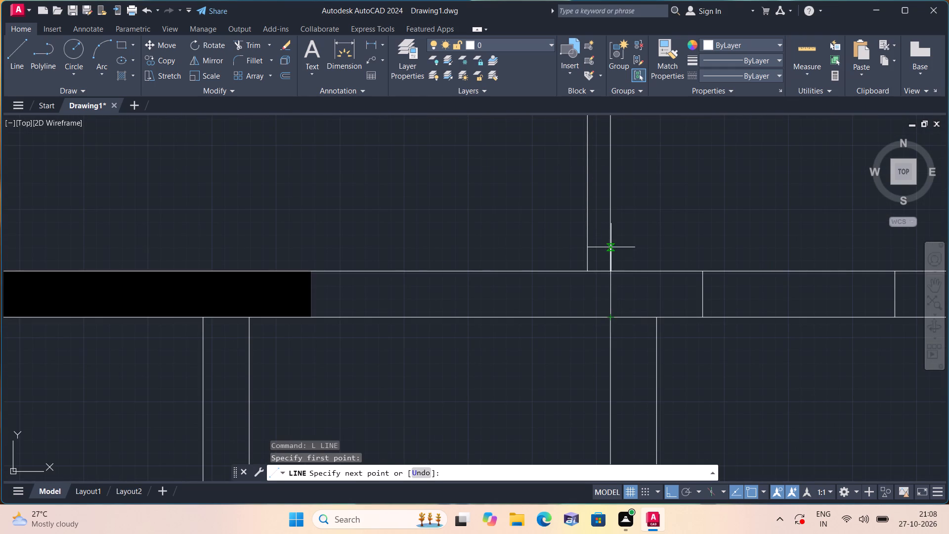
click(611, 268)
scroll(610, 263, down, 3)
middle_drag(610, 263, 609, 276)
scroll(610, 263, down, 1)
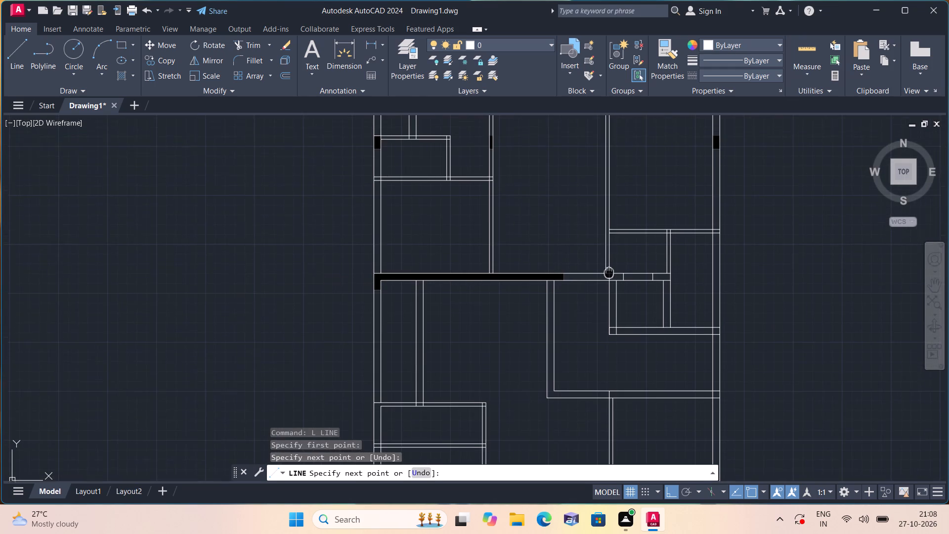
middle_drag(609, 276, 603, 340)
scroll(602, 338, up, 2)
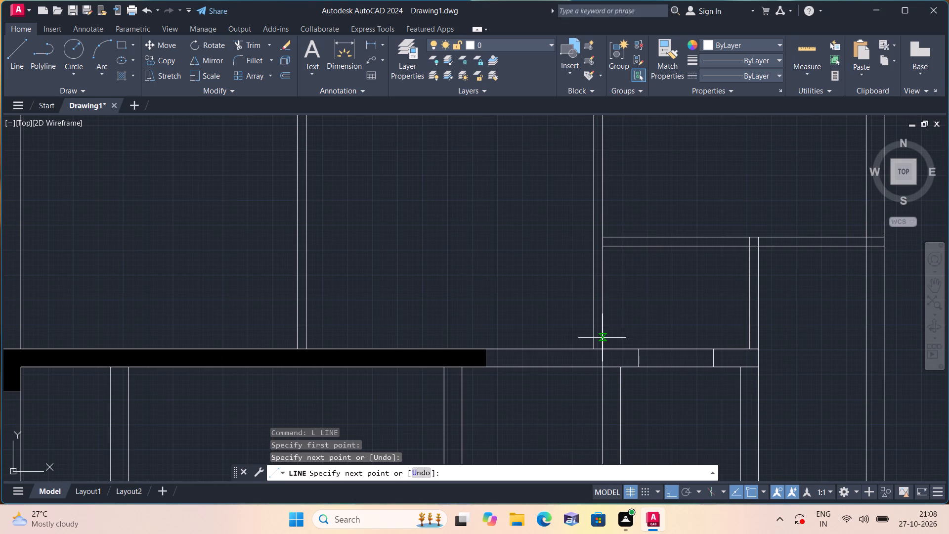
key(space)
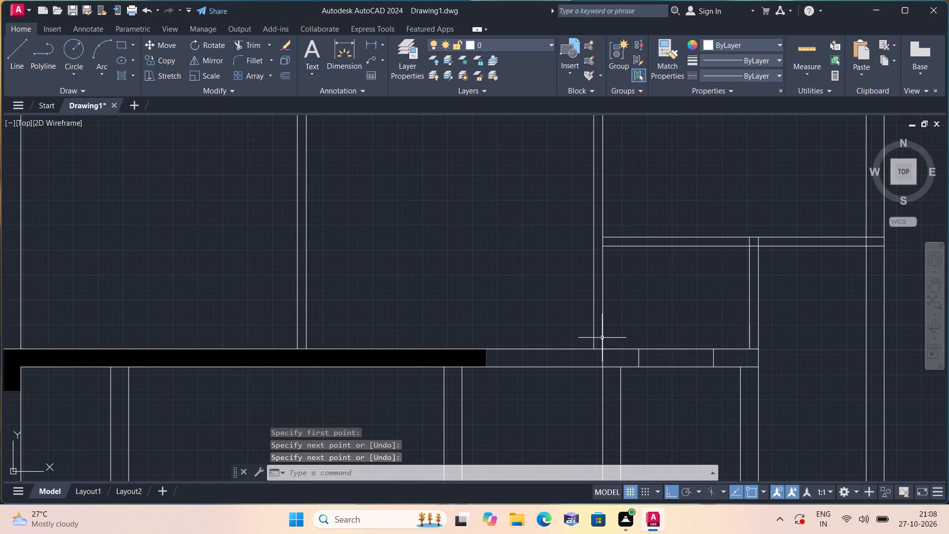
Delete the west face line of the vertical partition that meets the central horizontal wall from above.
scroll(601, 338, up, 1)
click(588, 322)
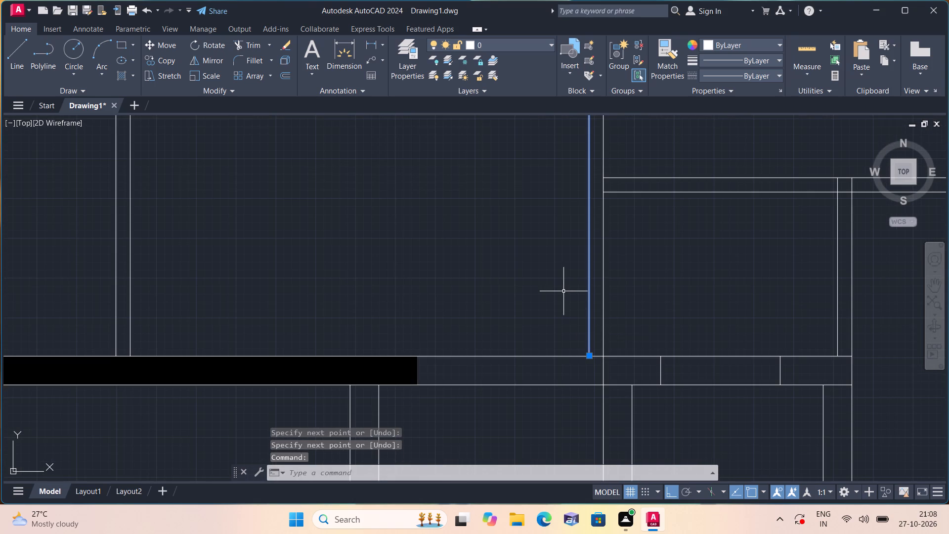
key(Delete)
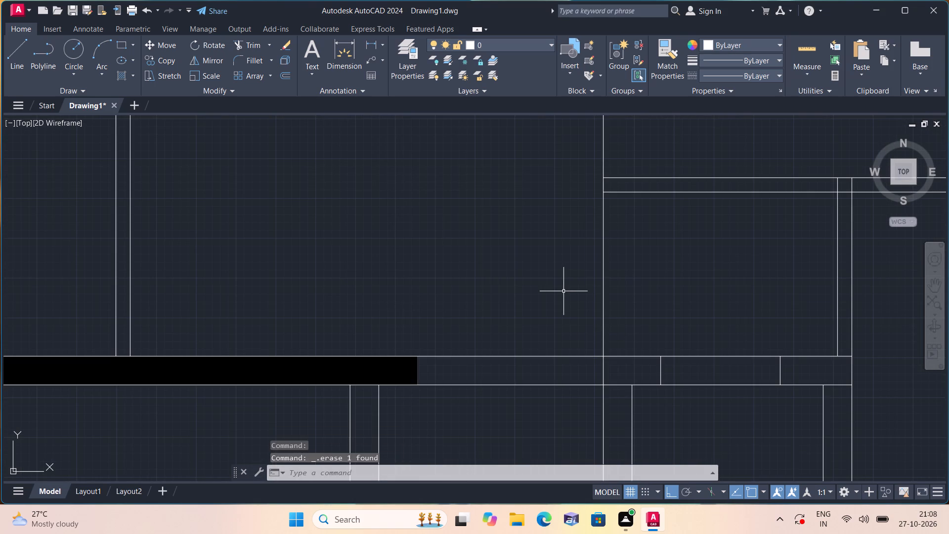
Trim away the side edges and solid fill of the column in the top outer wall above that partition.
scroll(540, 286, down, 2)
scroll(561, 244, down, 2)
middle_drag(569, 231, 576, 259)
scroll(570, 233, down, 1)
scroll(570, 200, up, 4)
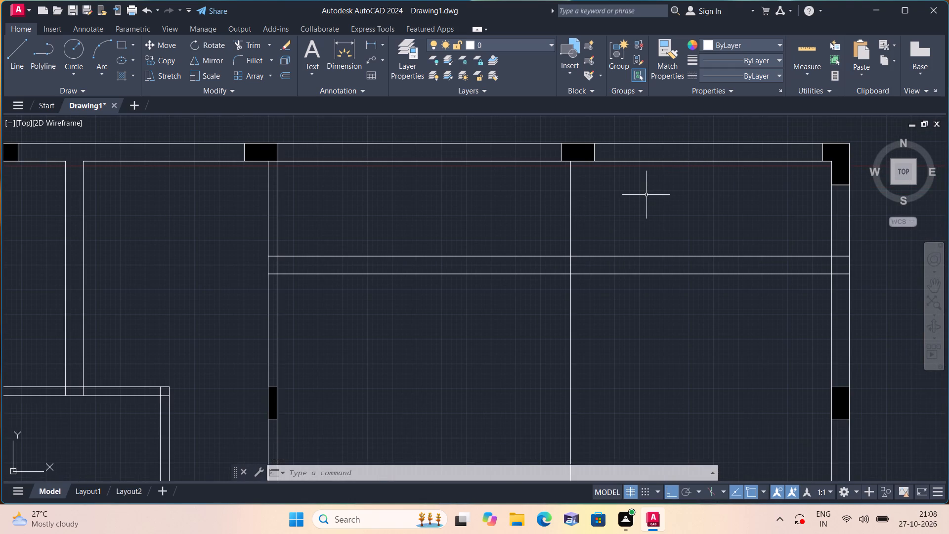
key(Escape)
text(trim)
key(space)
scroll(555, 130, up, 1)
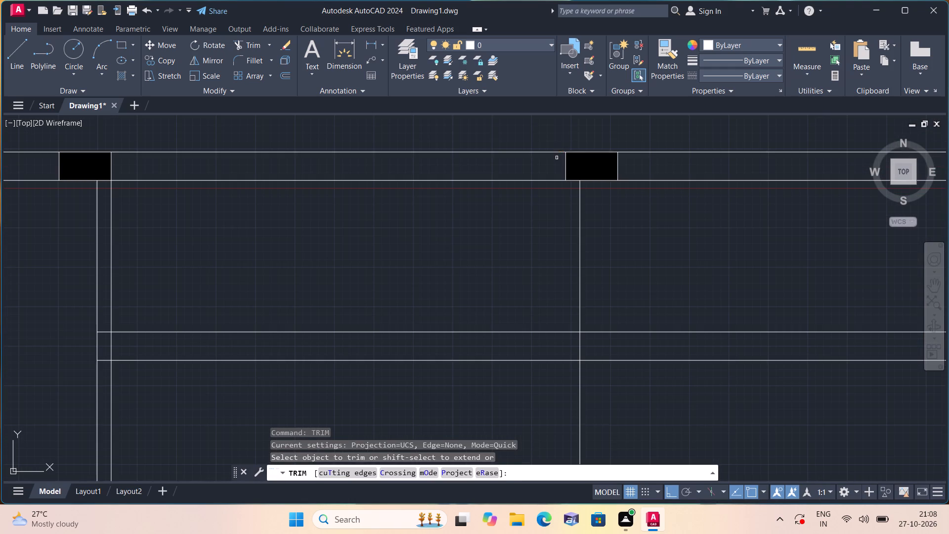
click(556, 159)
click(632, 160)
click(598, 161)
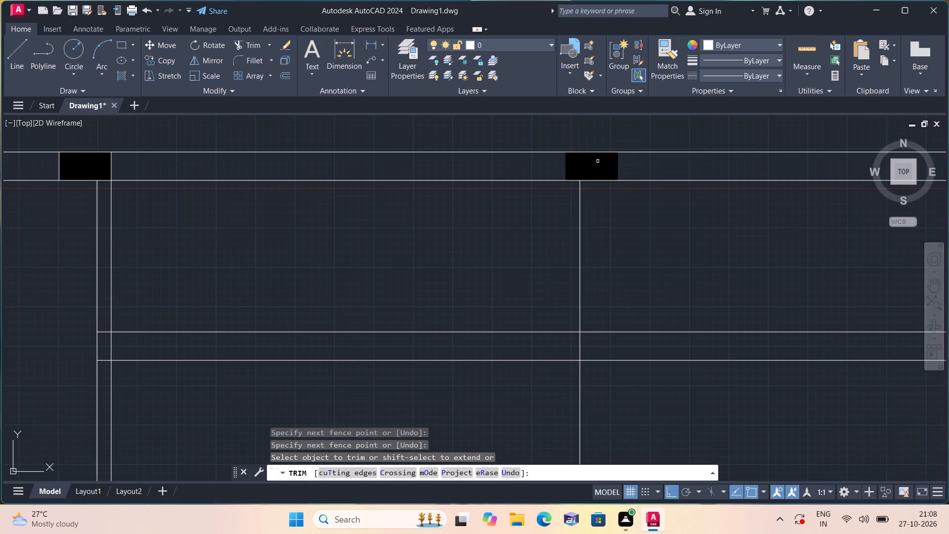
key(space)
Offset the partition's remaining vertical line 4.5" to the east to form its second face.
scroll(602, 160, down, 2)
middle_drag(620, 214, 605, 175)
scroll(619, 211, down, 1)
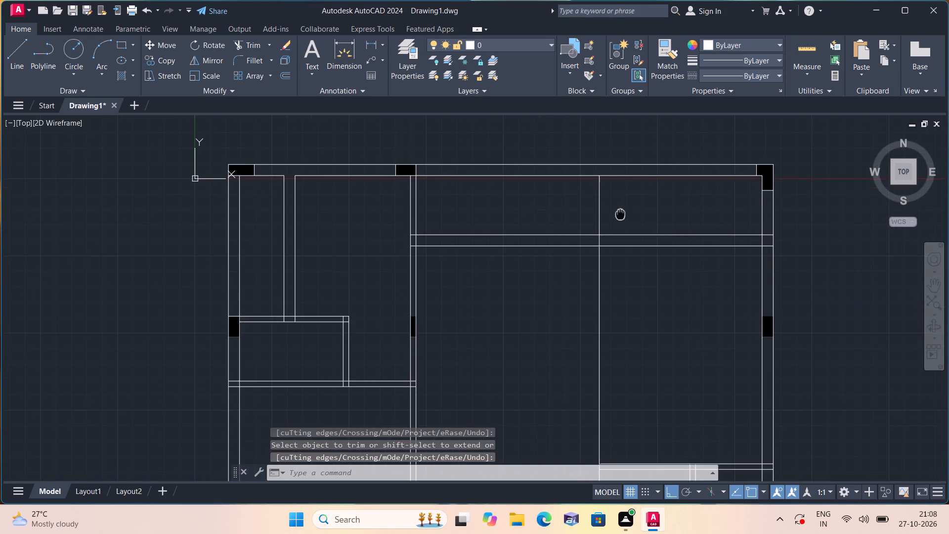
middle_drag(605, 175, 590, 99)
key(o)
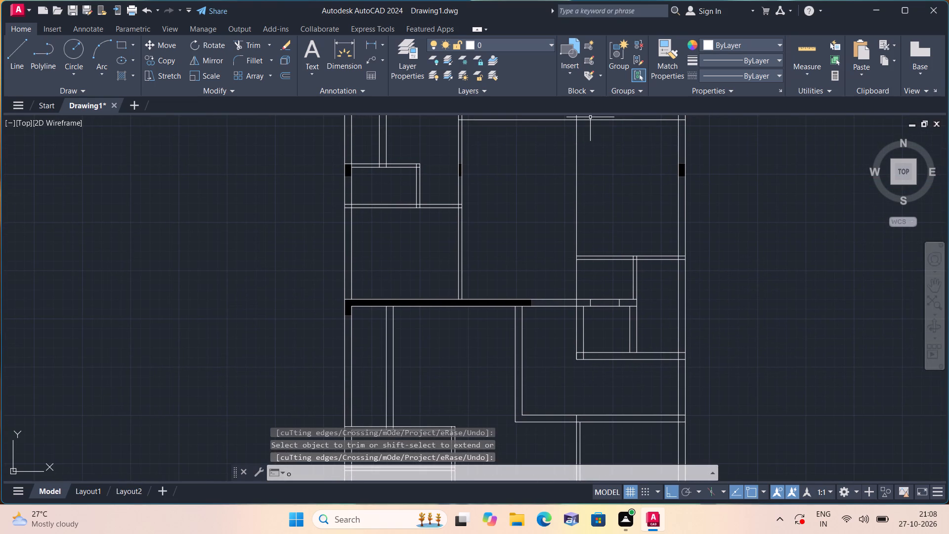
text(ff)
key(space)
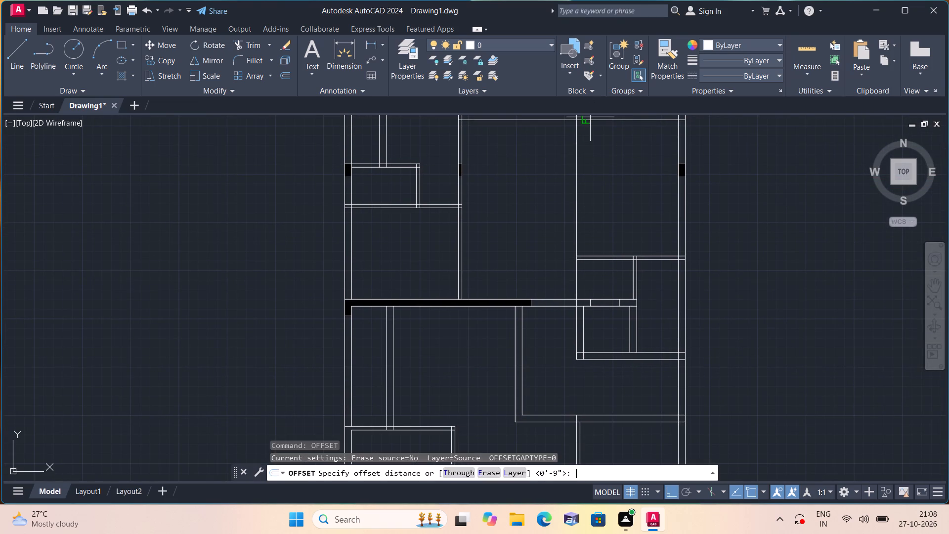
text(4.5)
key(shift+quotedbl)
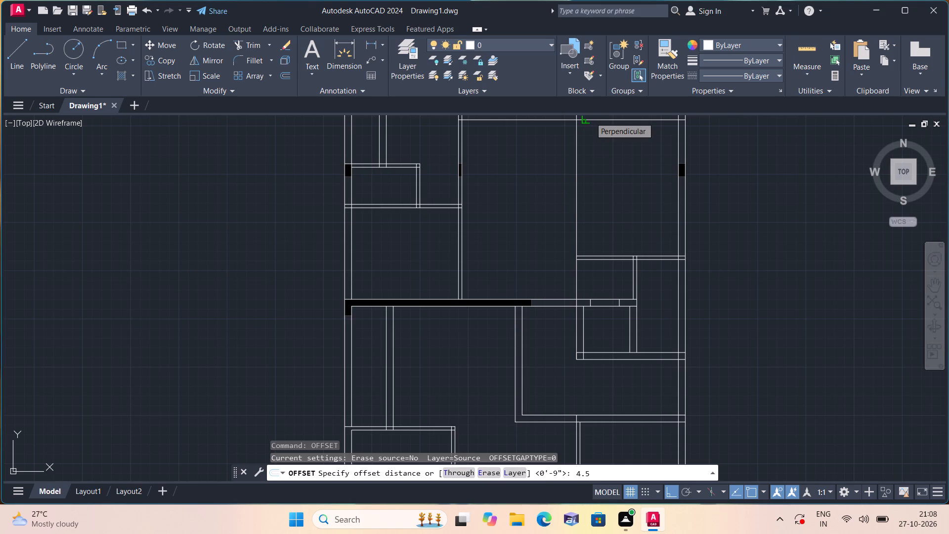
key(space)
click(578, 172)
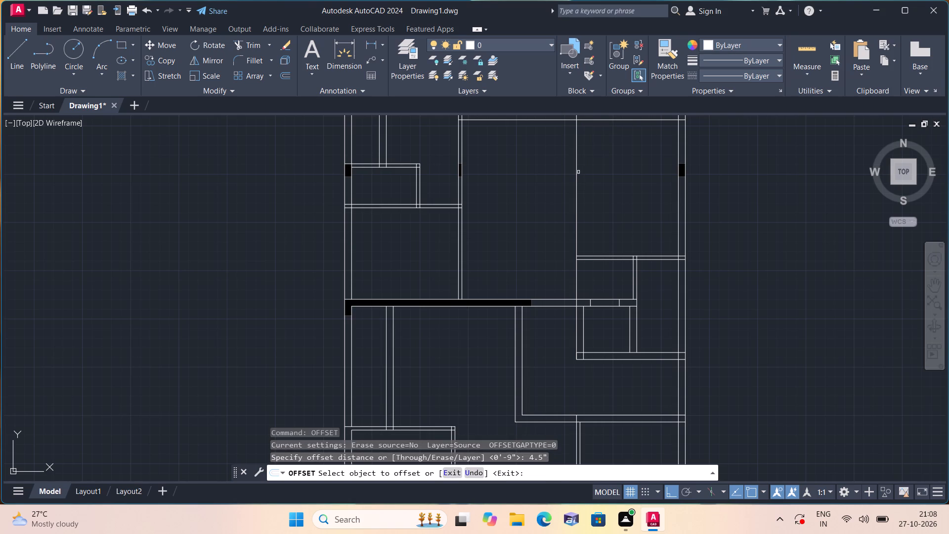
scroll(589, 175, up, 2)
click(589, 175)
scroll(590, 159, down, 1)
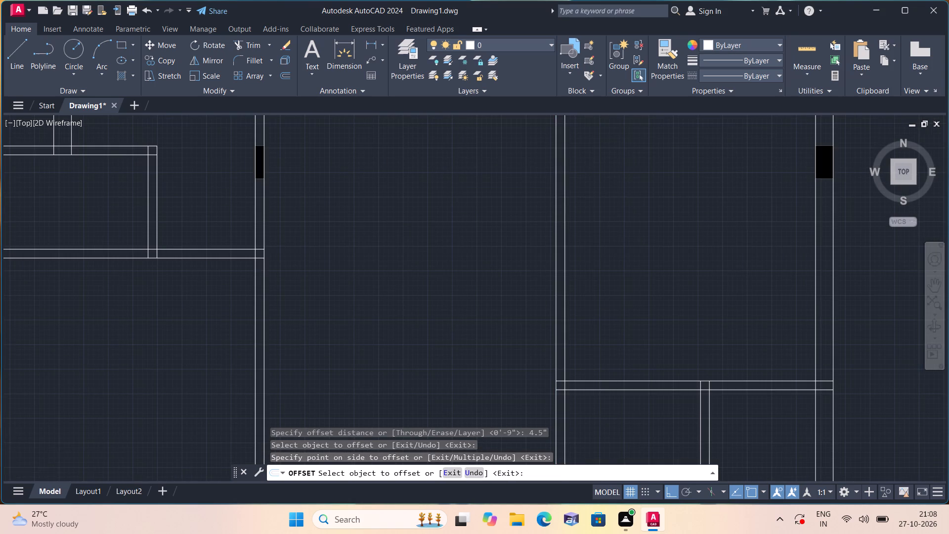
key(space)
Draw the new column's west edge across the top outer wall, in line with the partition's west face.
middle_drag(587, 157, 606, 285)
scroll(584, 158, down, 1)
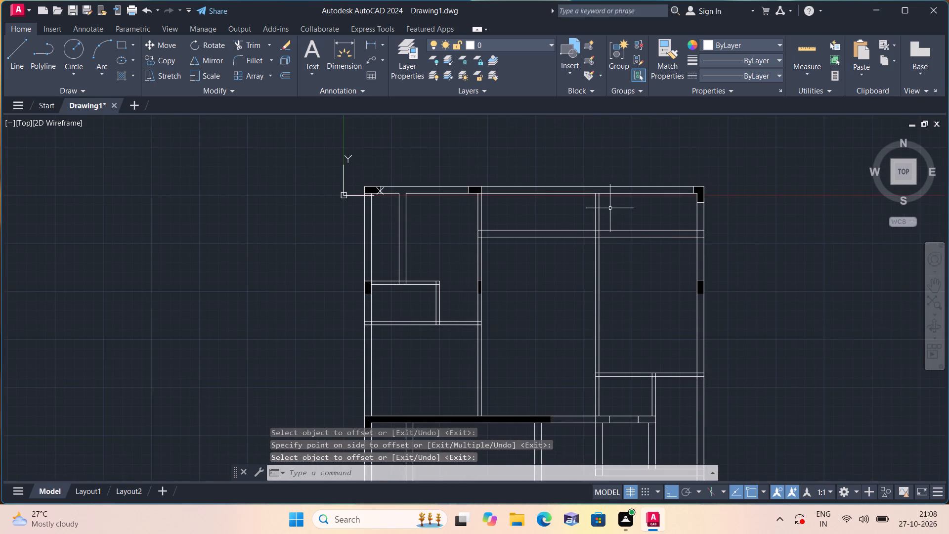
key(l)
scroll(607, 187, up, 2)
key(space)
scroll(595, 197, up, 1)
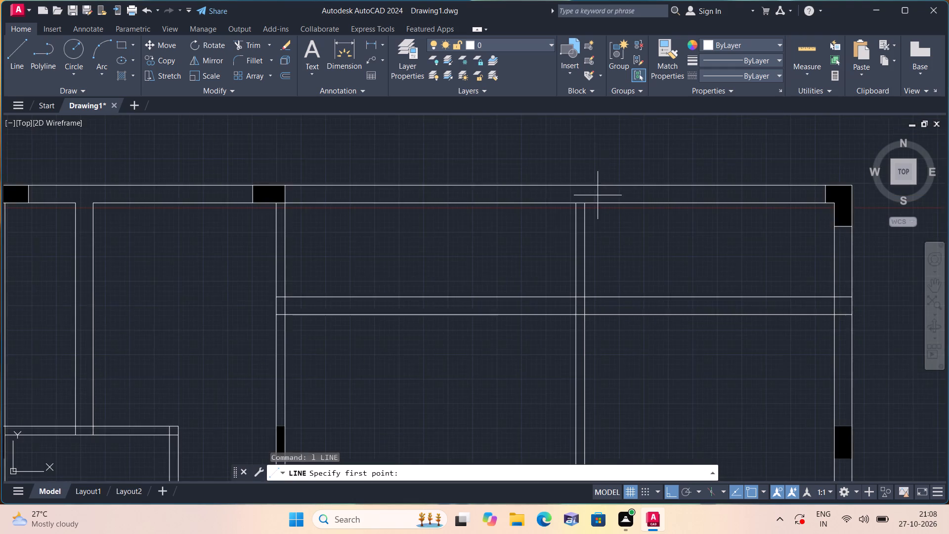
click(563, 205)
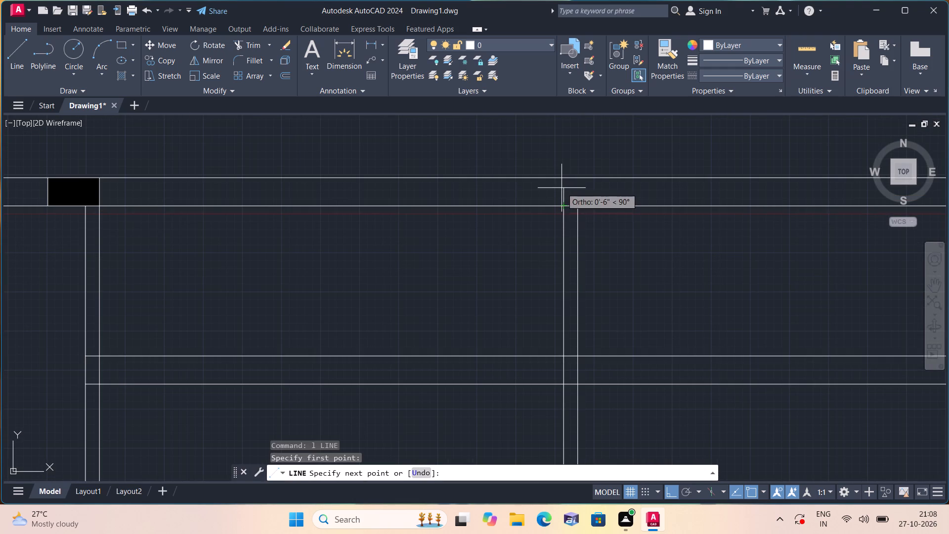
click(565, 175)
key(space)
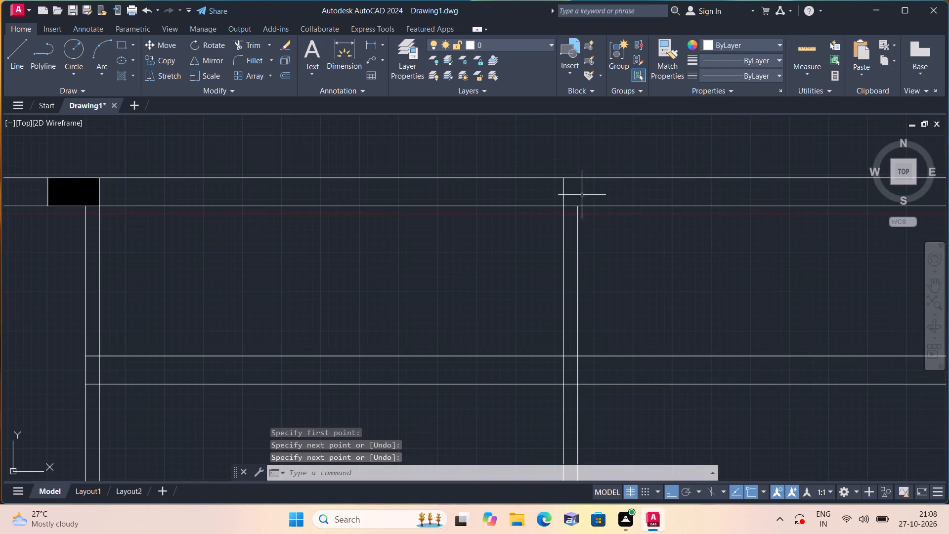
Draw the column's east edge across the top wall 1' east of the partition's east face, deleting the horizontal guide segment.
key(space)
click(577, 205)
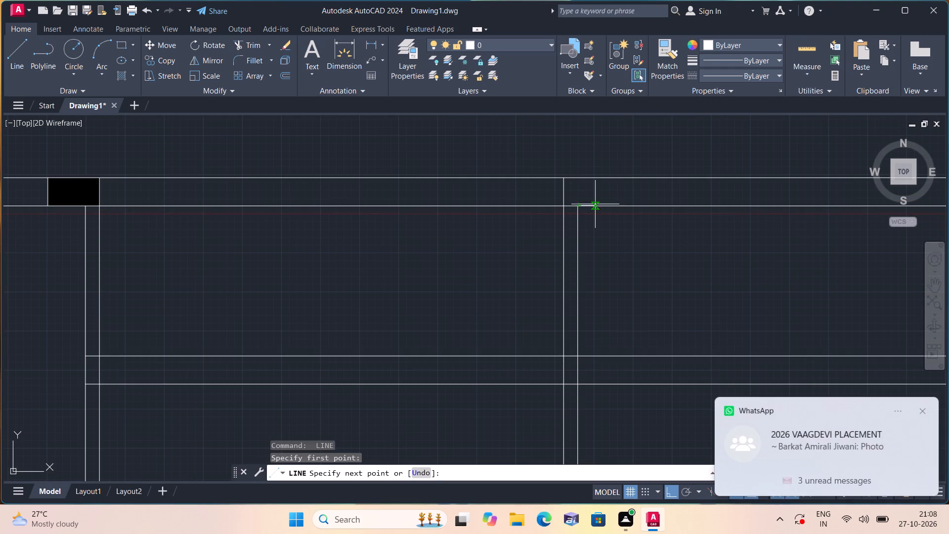
text(1')
key(space)
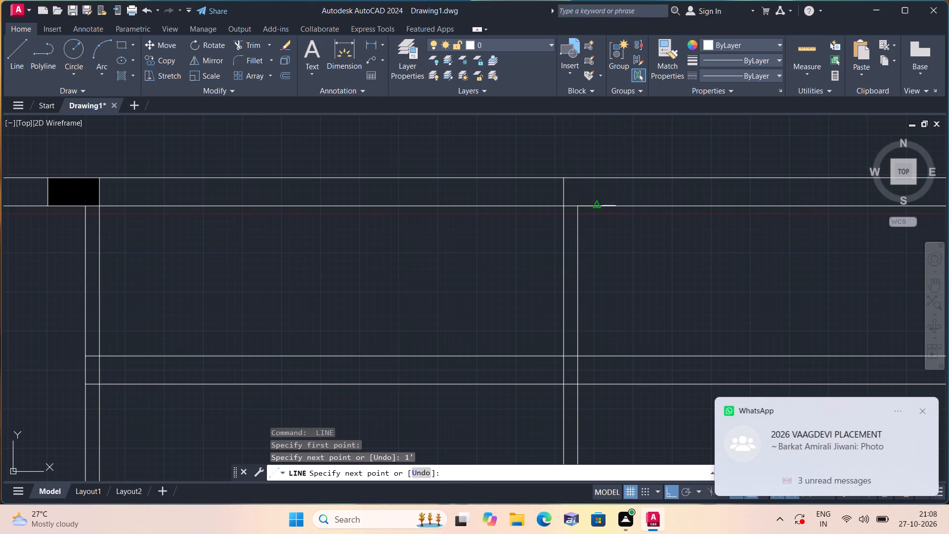
click(616, 175)
key(space)
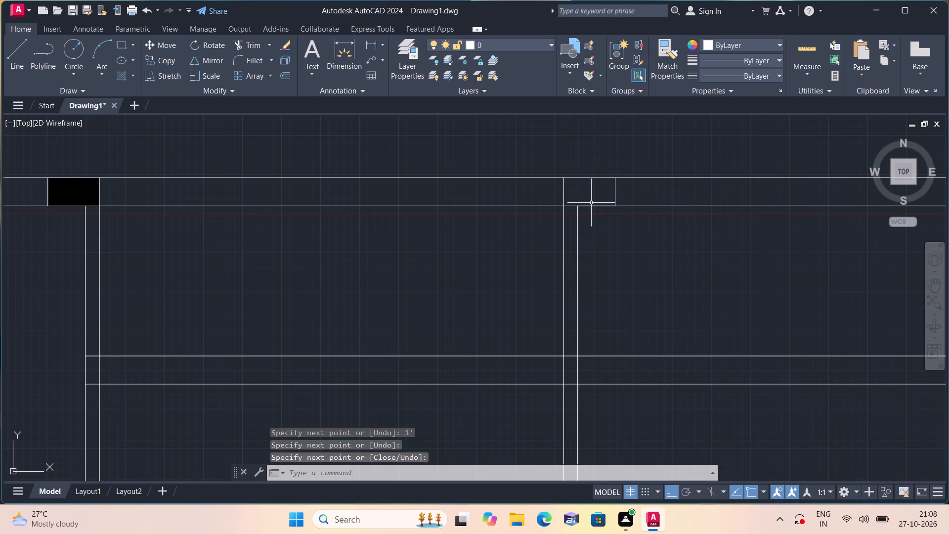
click(591, 205)
key(Delete)
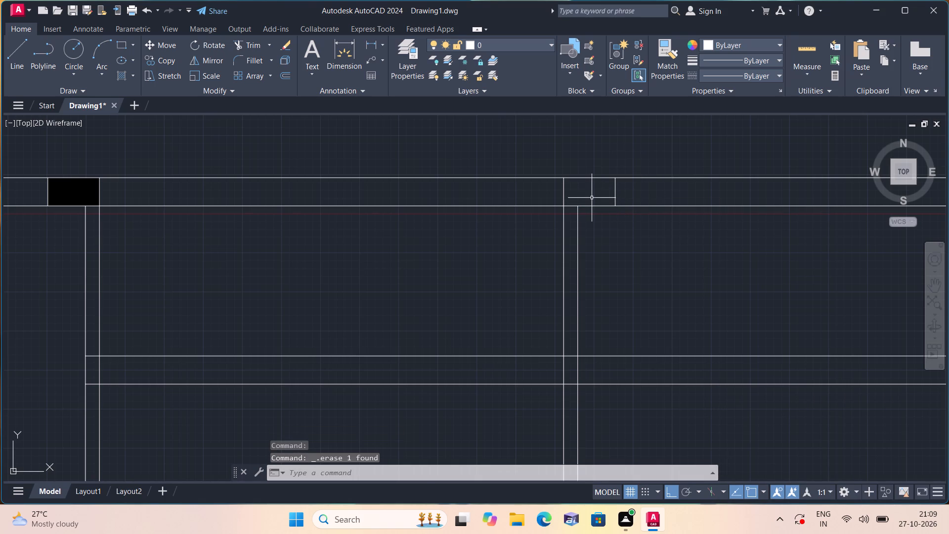
Hatch the new column outline in the top outer wall with the solid fill.
text(h)
key(space)
click(592, 197)
key(space)
scroll(588, 187, down, 2)
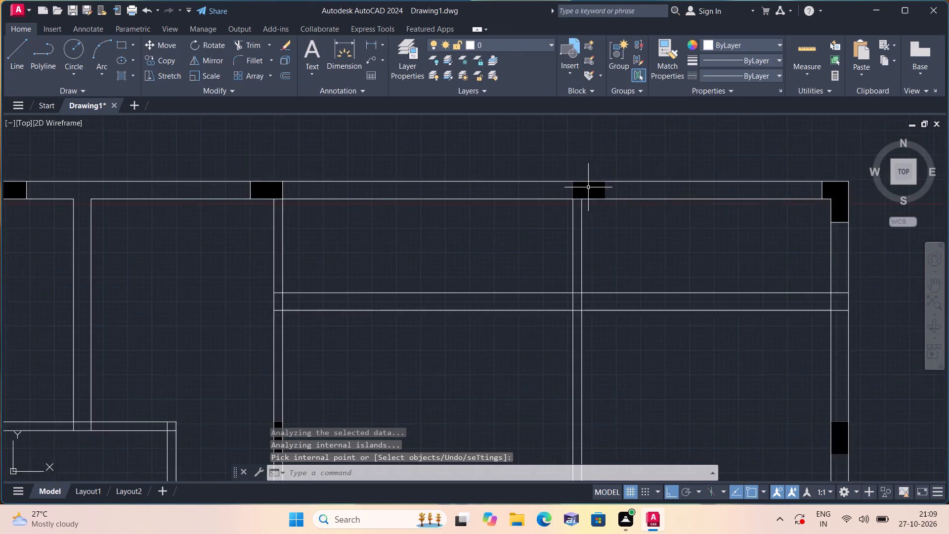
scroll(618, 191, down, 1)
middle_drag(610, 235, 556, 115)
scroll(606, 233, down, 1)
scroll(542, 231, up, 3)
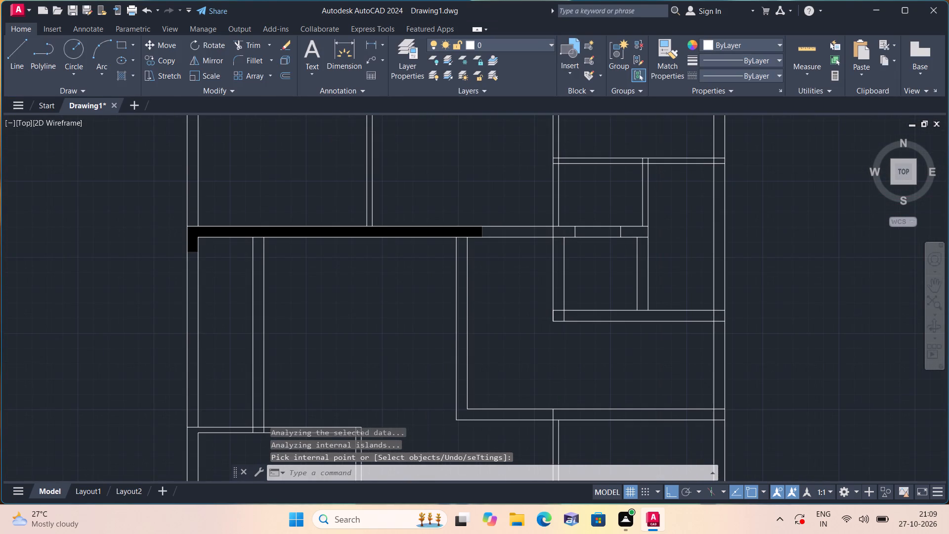
Hatch the two column outlines at the ends of the small square room's north wall with the solid fill.
key(h)
key(space)
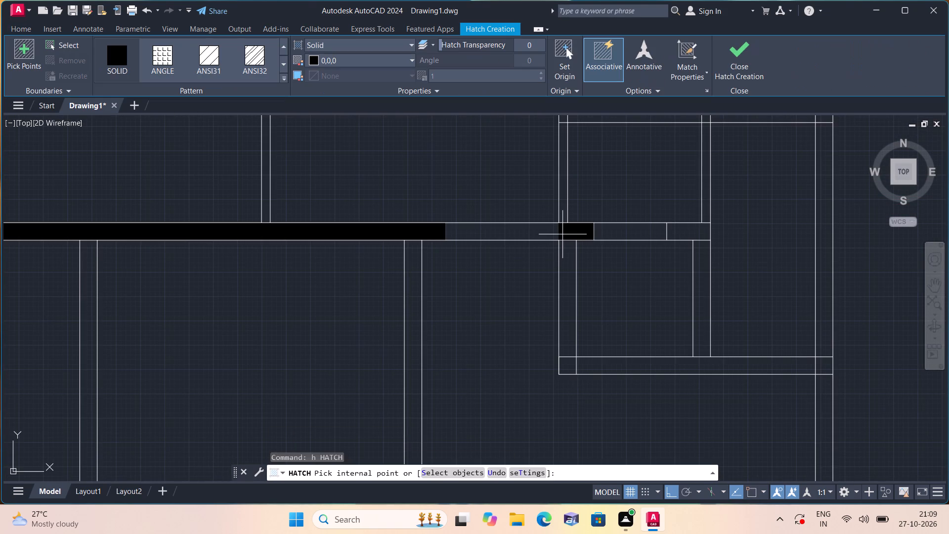
click(567, 234)
click(688, 232)
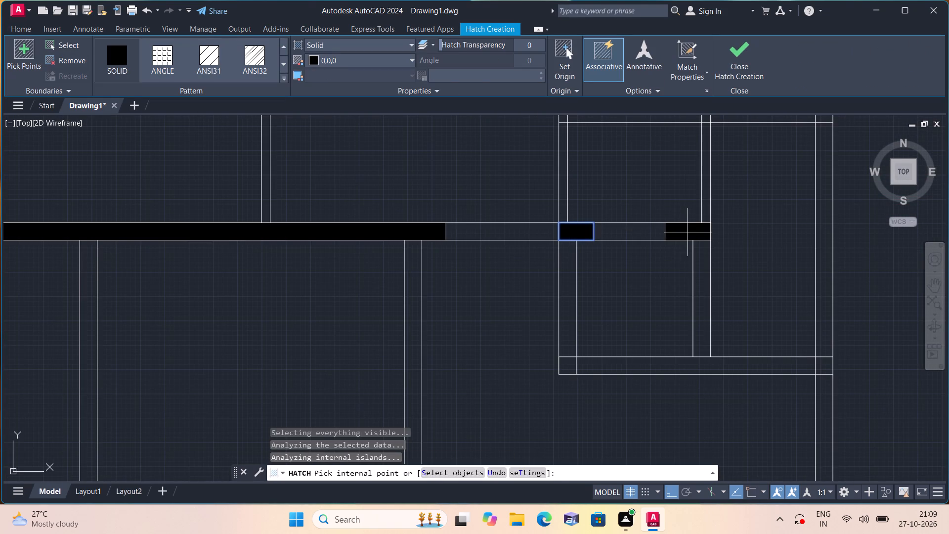
key(space)
Draw vertical lines from the inner edges of the small room's two north columns down to the south wall's outer face.
scroll(649, 219, down, 1)
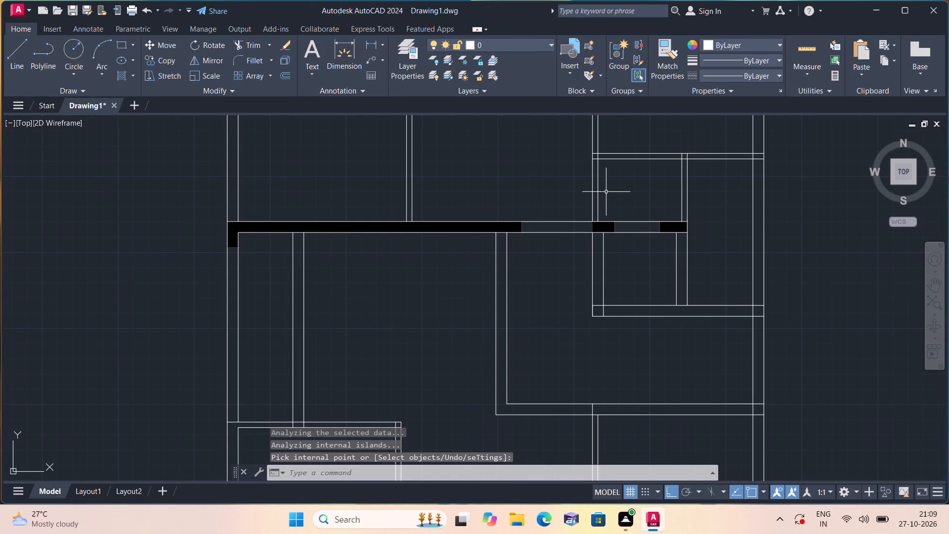
scroll(605, 188, down, 2)
middle_drag(605, 208, 595, 168)
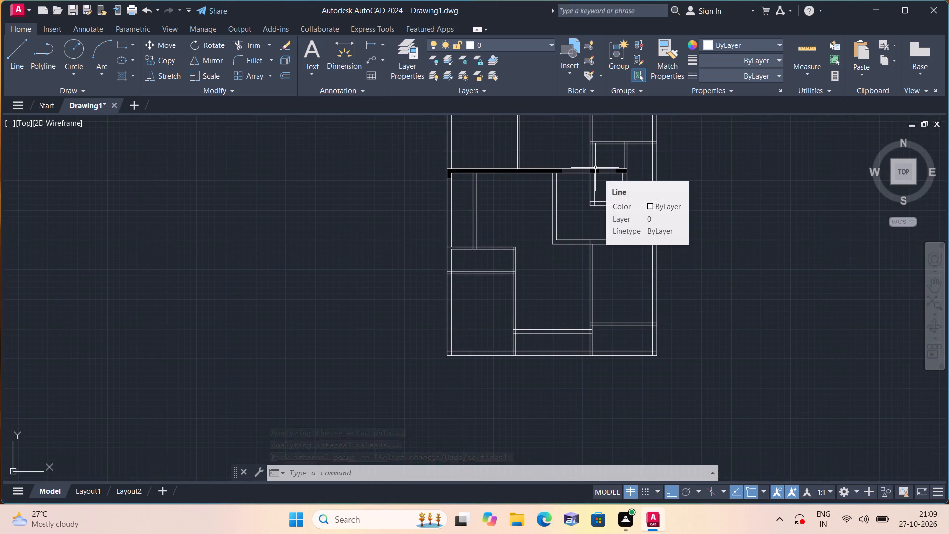
scroll(599, 204, up, 1)
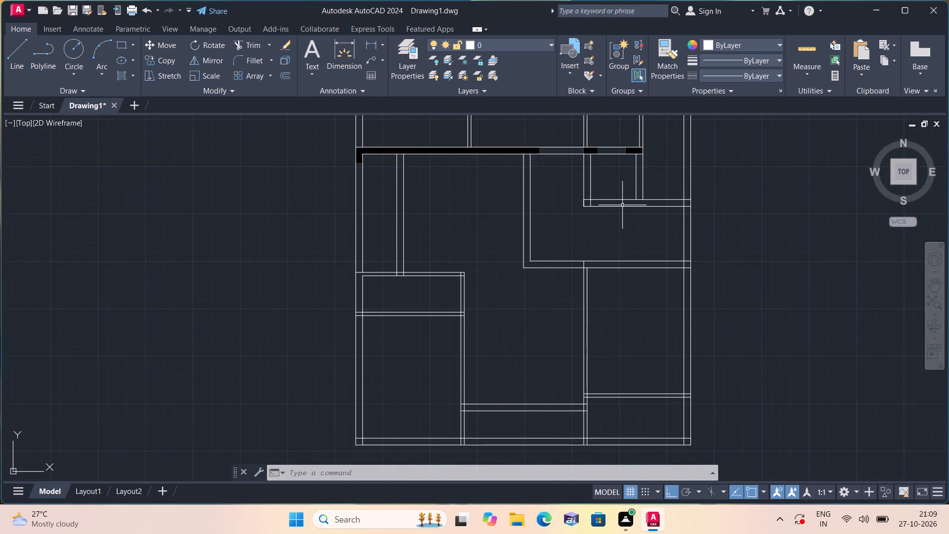
scroll(622, 205, up, 1)
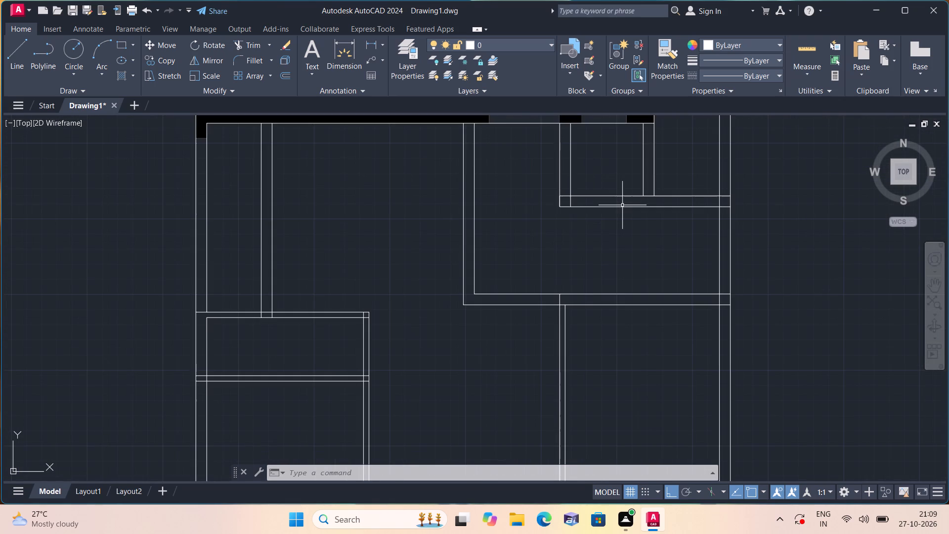
middle_drag(615, 155, 617, 224)
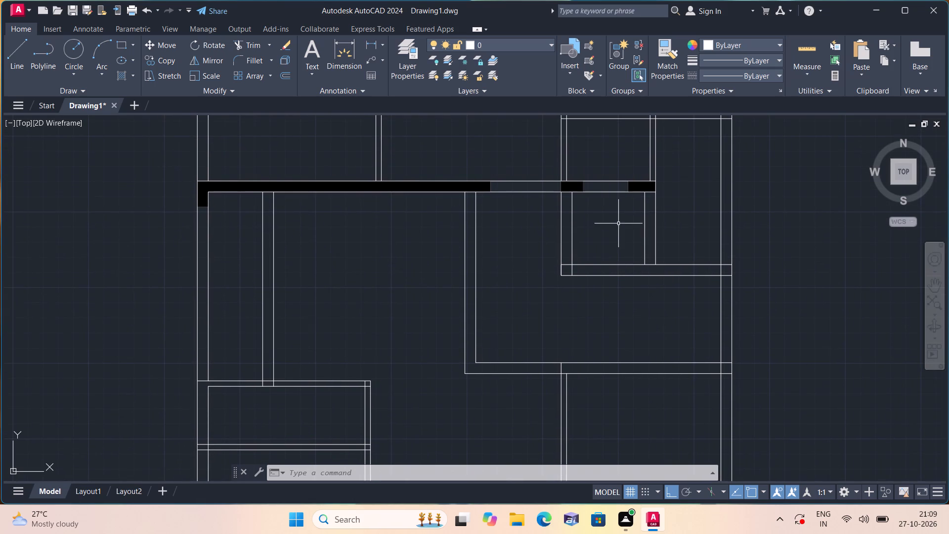
scroll(573, 178, up, 2)
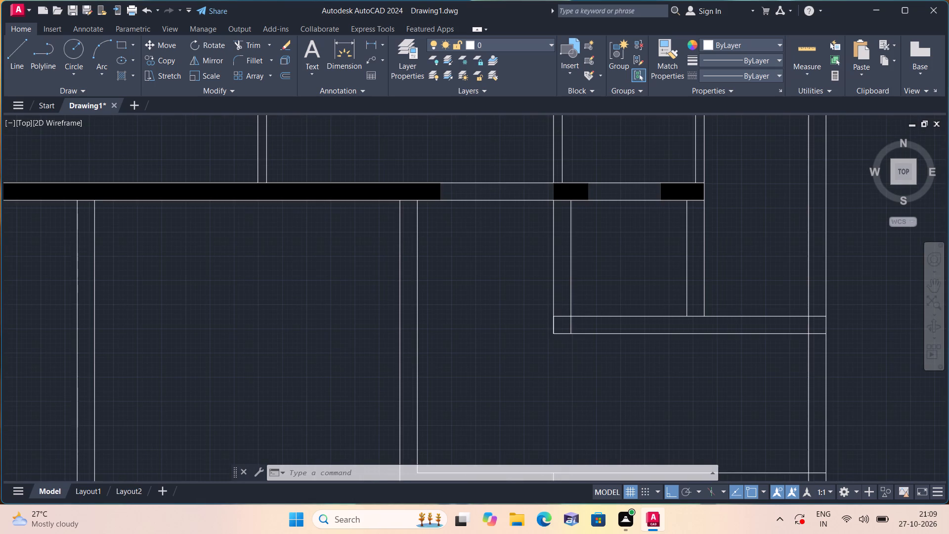
key(l)
key(space)
middle_drag(603, 244, 602, 244)
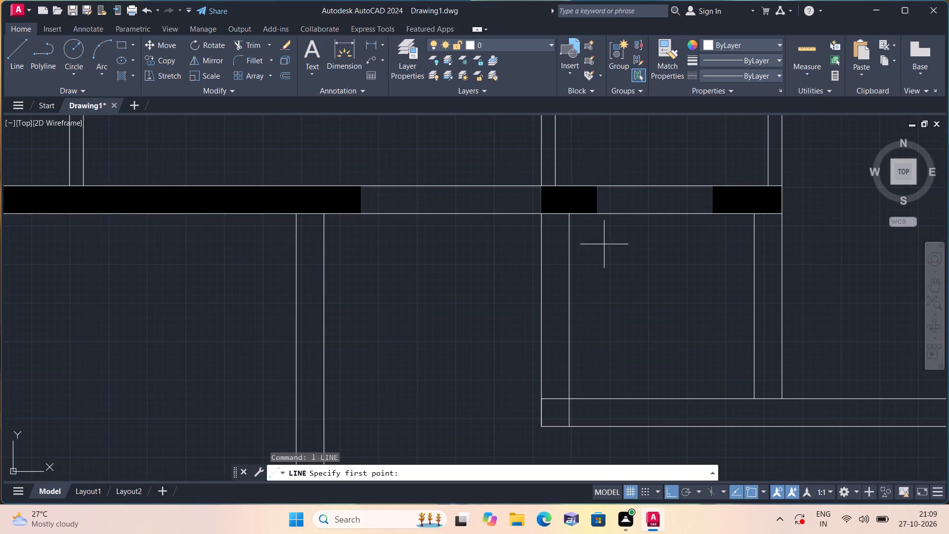
middle_drag(602, 244, 589, 170)
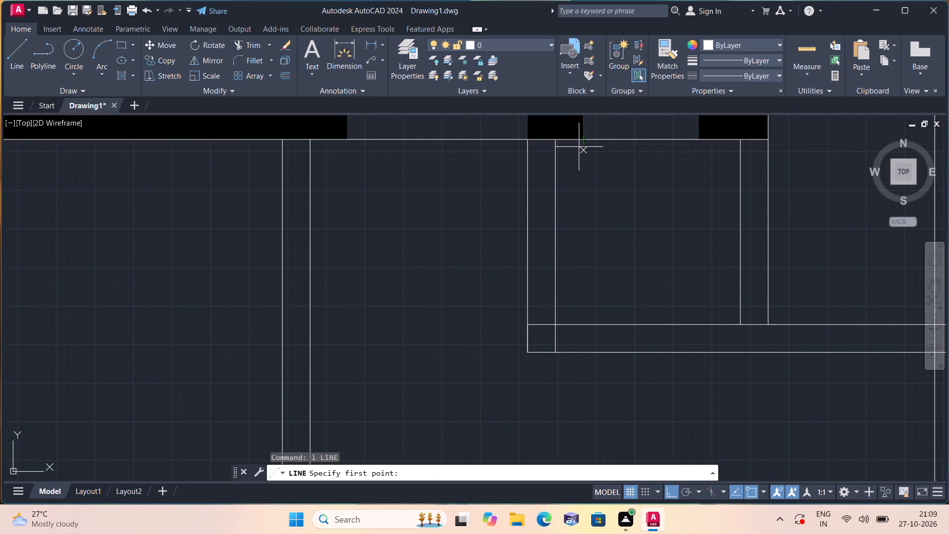
click(581, 142)
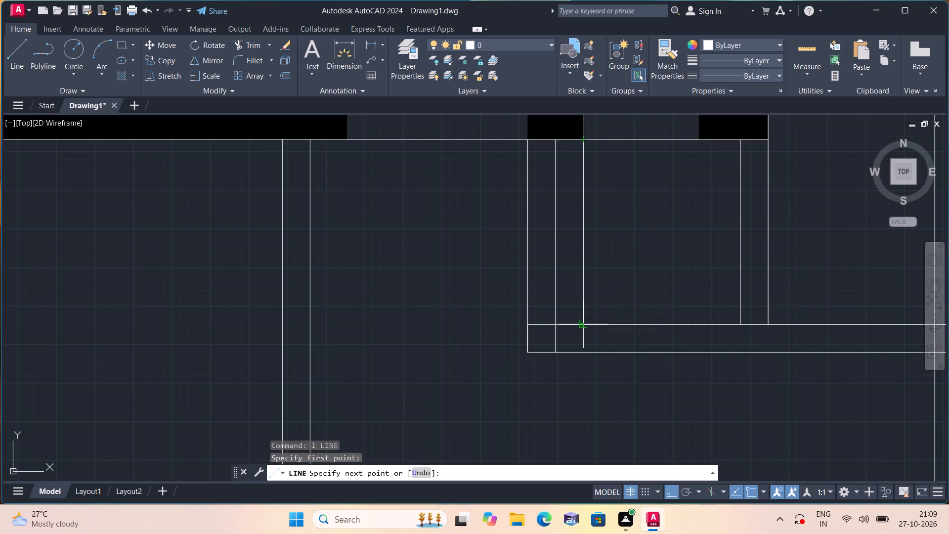
click(584, 350)
key(space)
key(space)
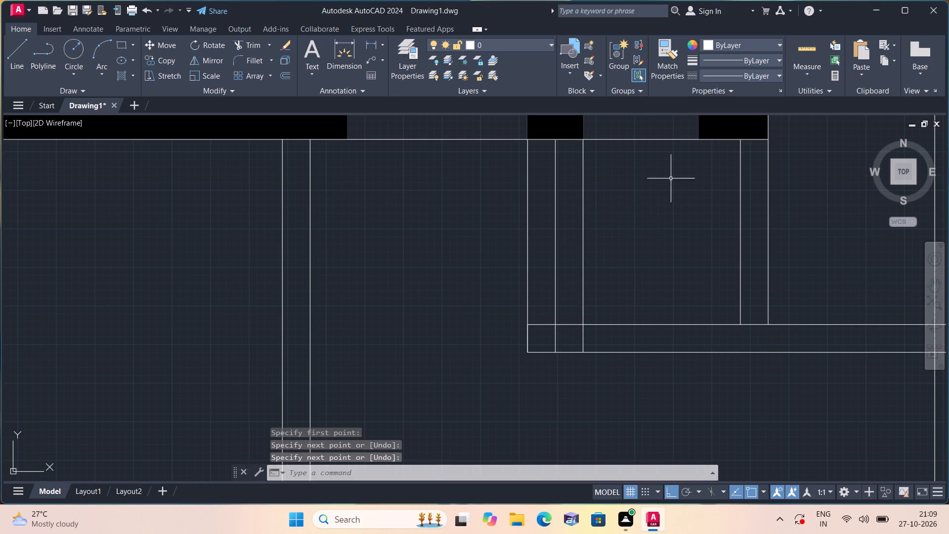
click(700, 139)
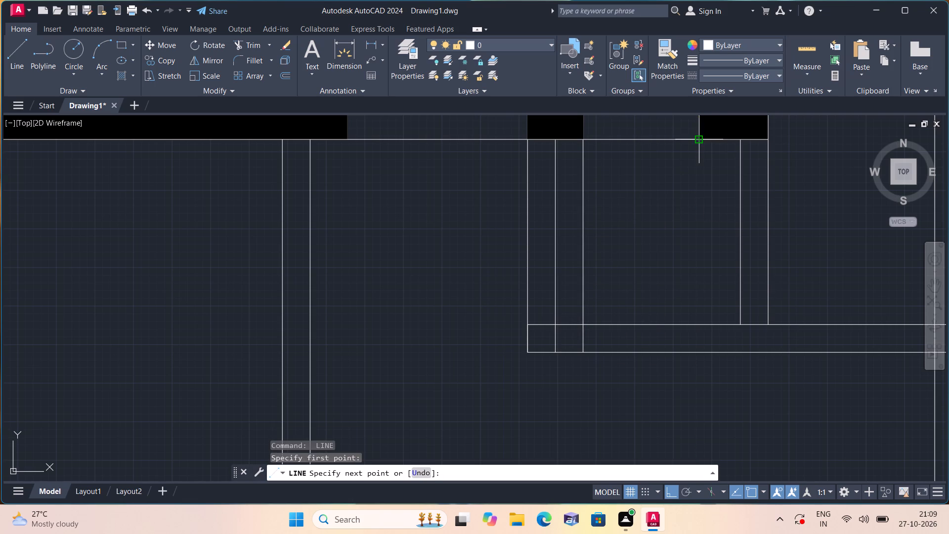
click(702, 352)
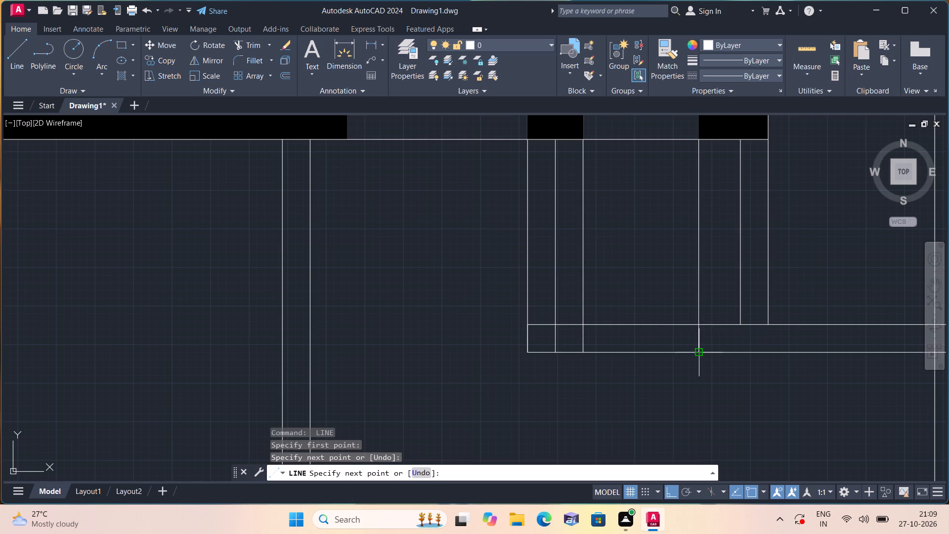
key(space)
Draw a short line continuing the small room's east wall outer face across the thickness of its south wall.
key(space)
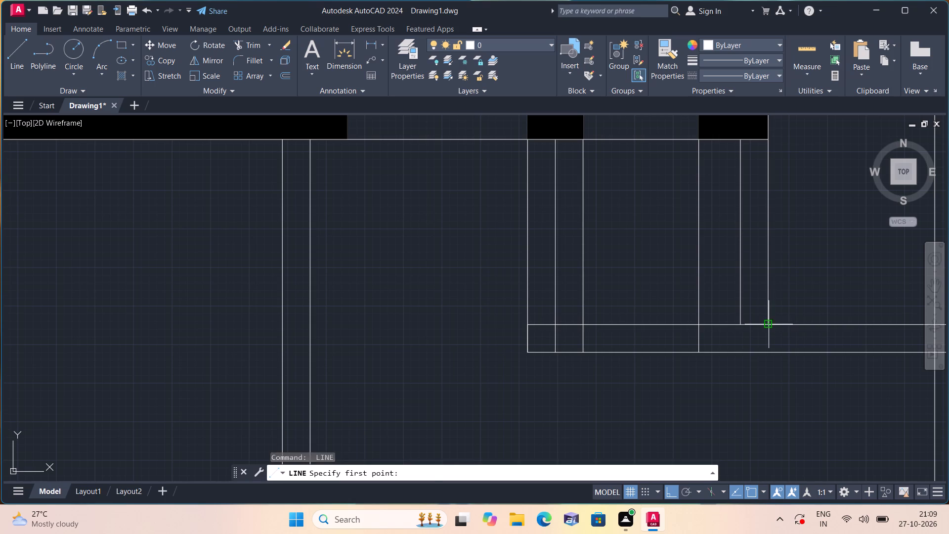
click(769, 324)
click(762, 350)
key(space)
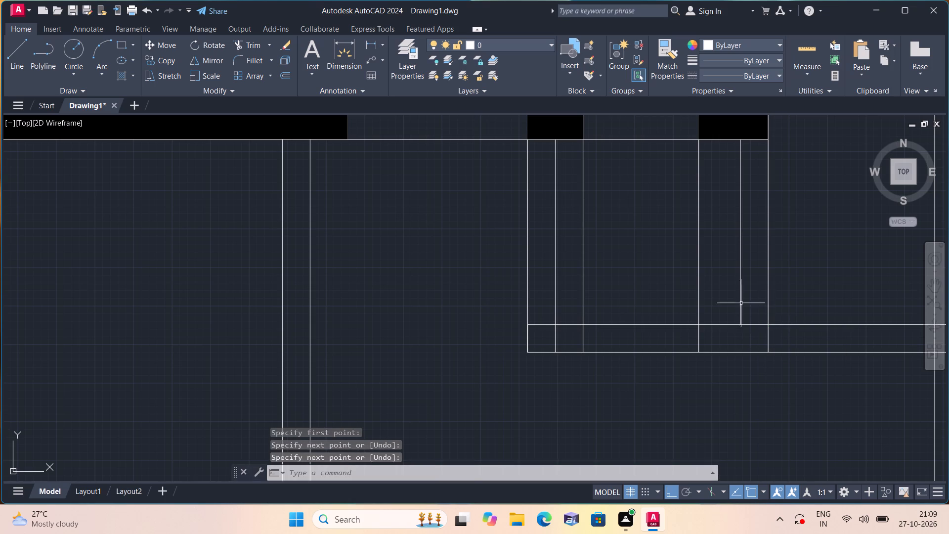
Trim the two vertical lines inside the small room and the west wall's inner line within the south wall's thickness.
key(t)
text(rim)
key(space)
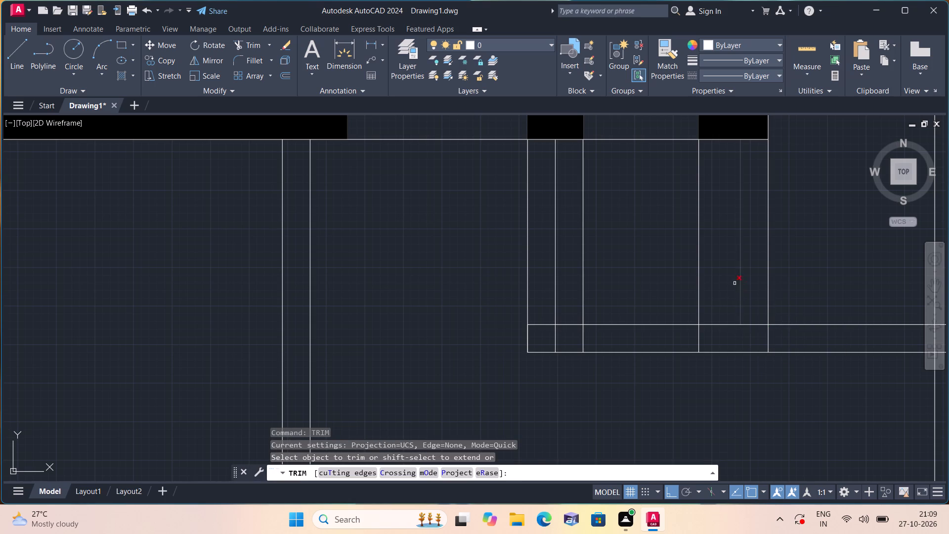
drag(709, 242, 583, 246)
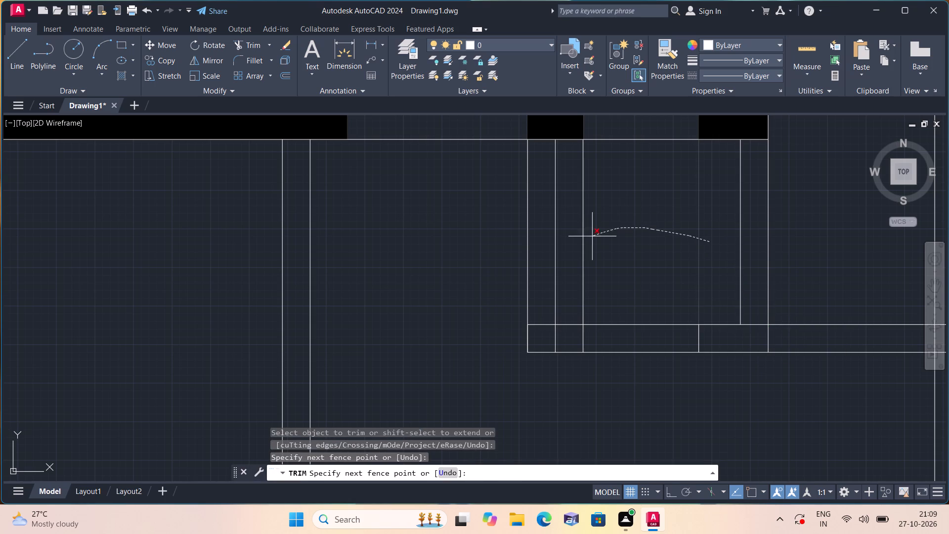
drag(583, 246, 578, 256)
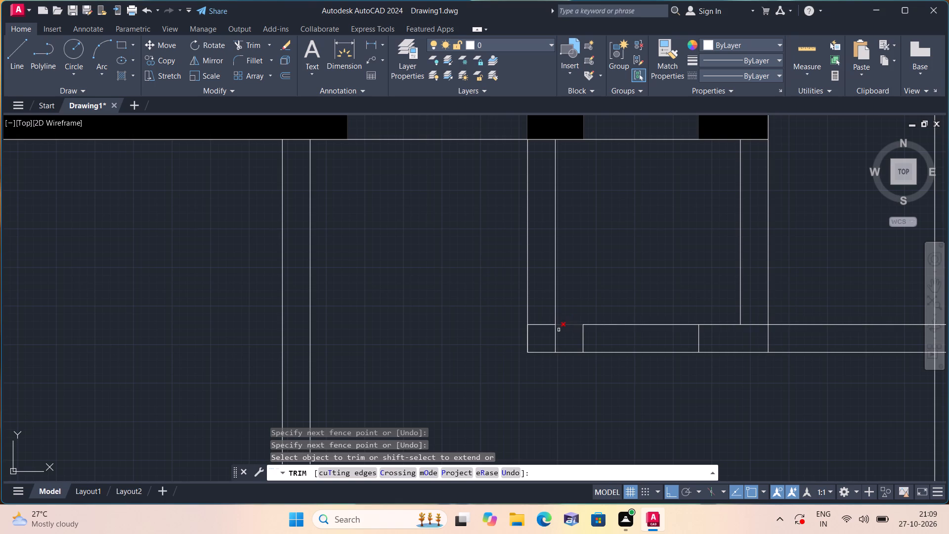
click(554, 332)
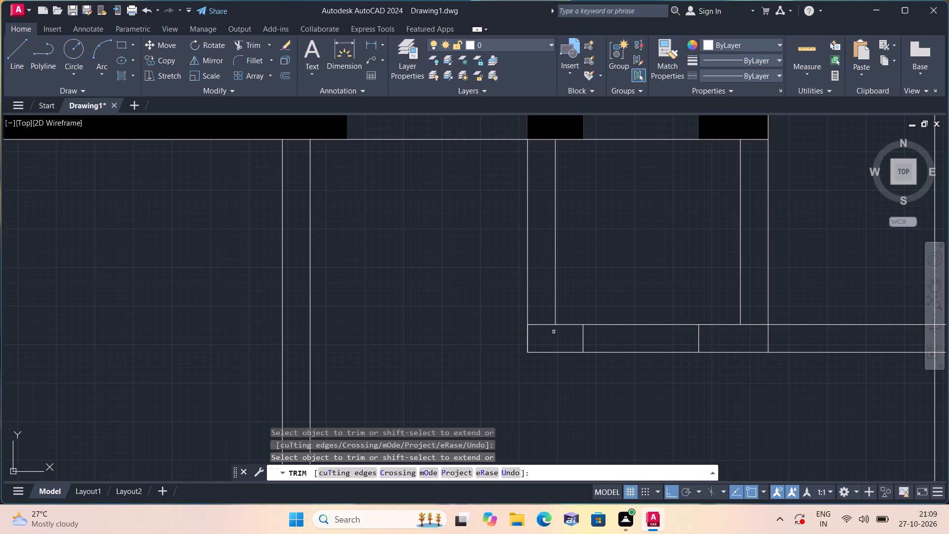
scroll(550, 323, down, 1)
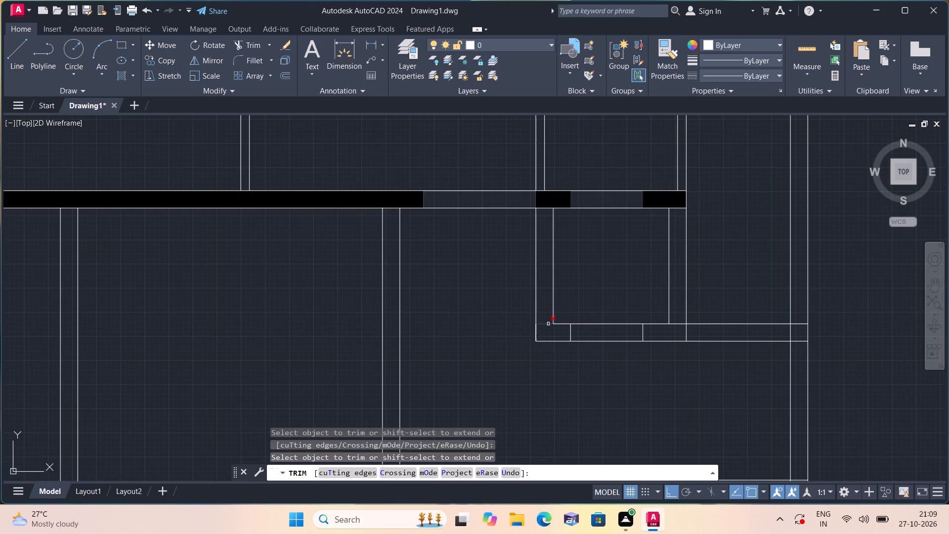
scroll(548, 324, up, 1)
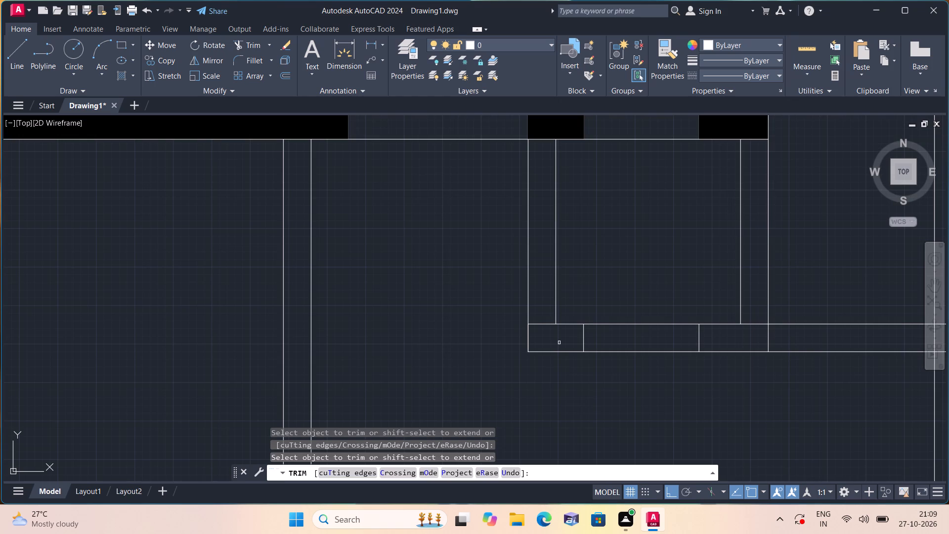
middle_drag(554, 335, 536, 252)
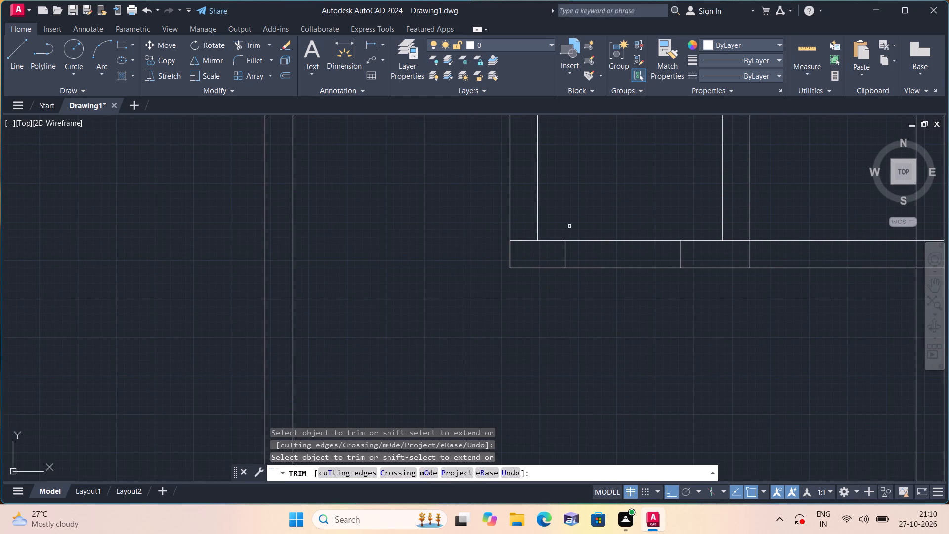
key(space)
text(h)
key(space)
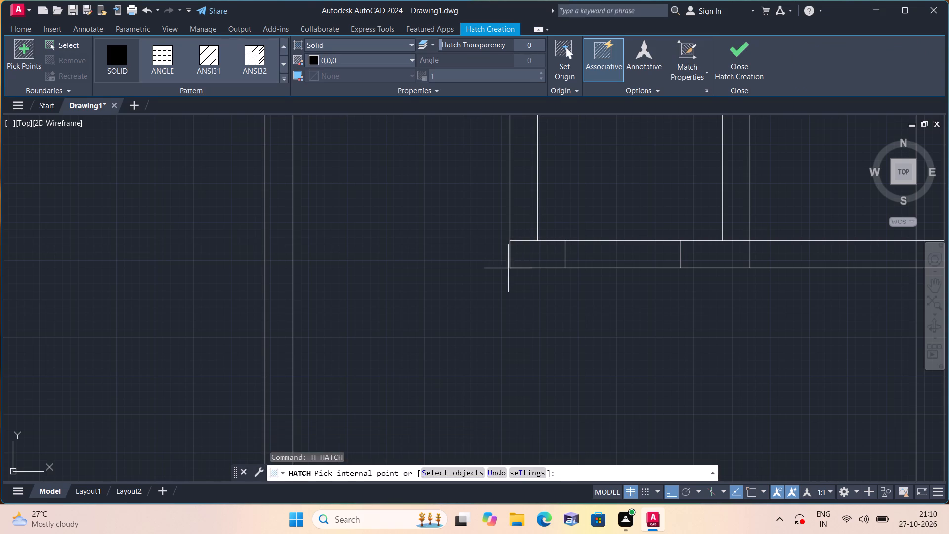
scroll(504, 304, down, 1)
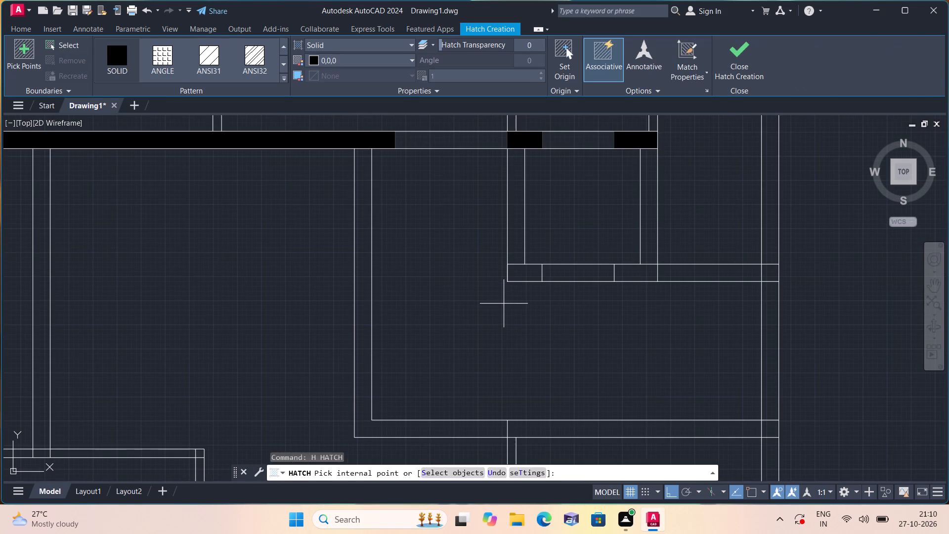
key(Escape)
Draw the southwest column's east edge across the south wall, 6" east of the west wall's inner face, deleting the horizontal guide segment.
key(l)
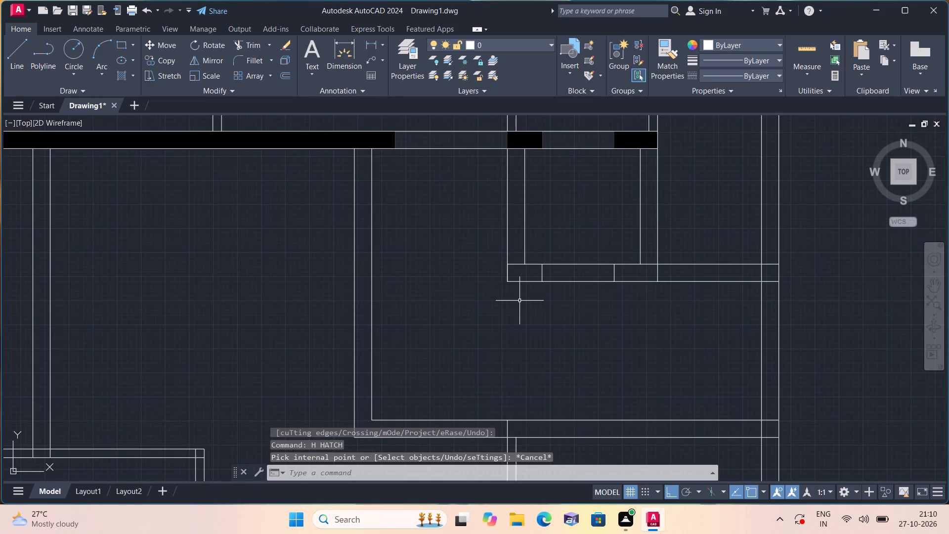
key(space)
scroll(533, 275, up, 2)
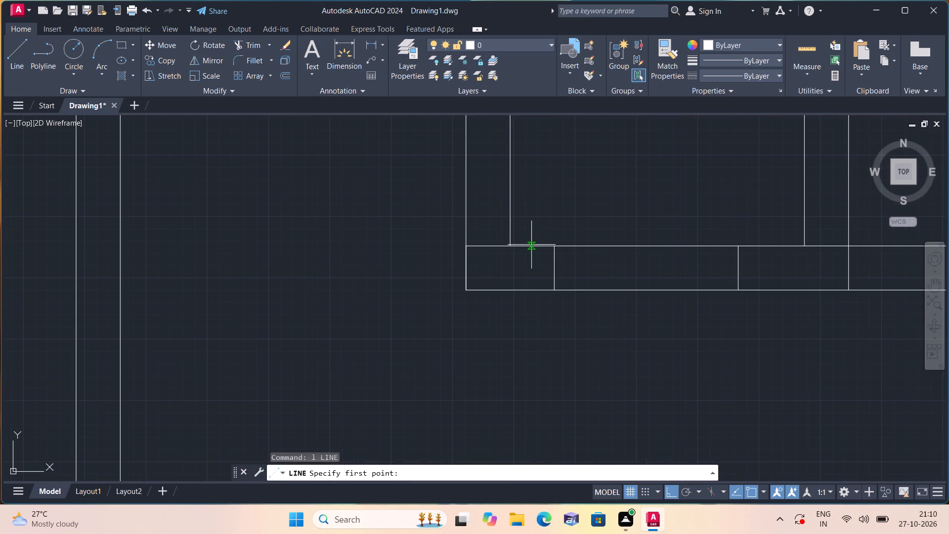
click(509, 247)
key(6)
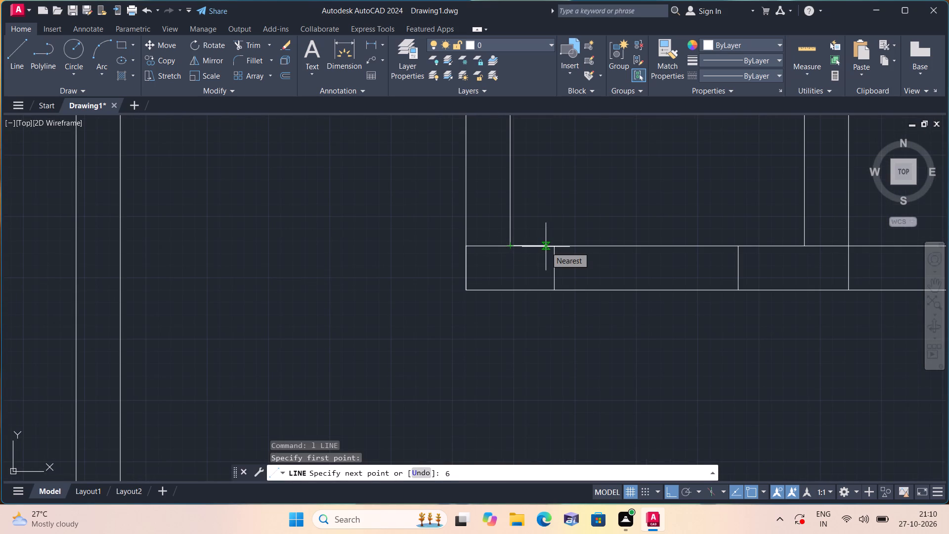
key(shift+quotedbl)
key(space)
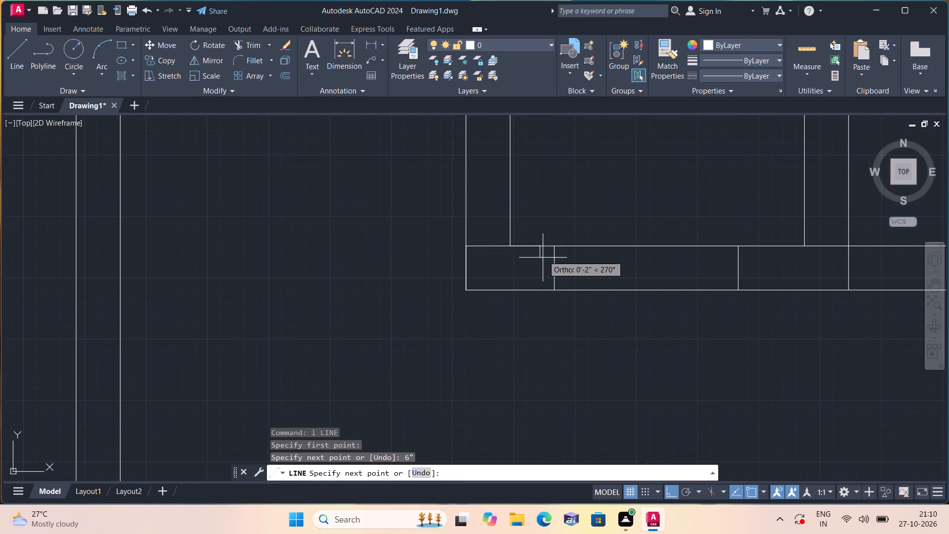
click(541, 293)
key(space)
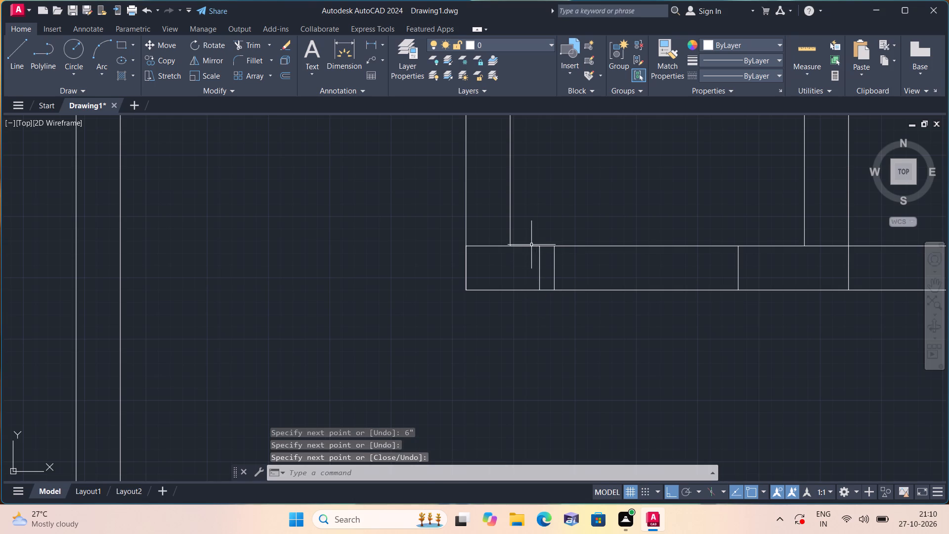
click(531, 246)
key(Delete)
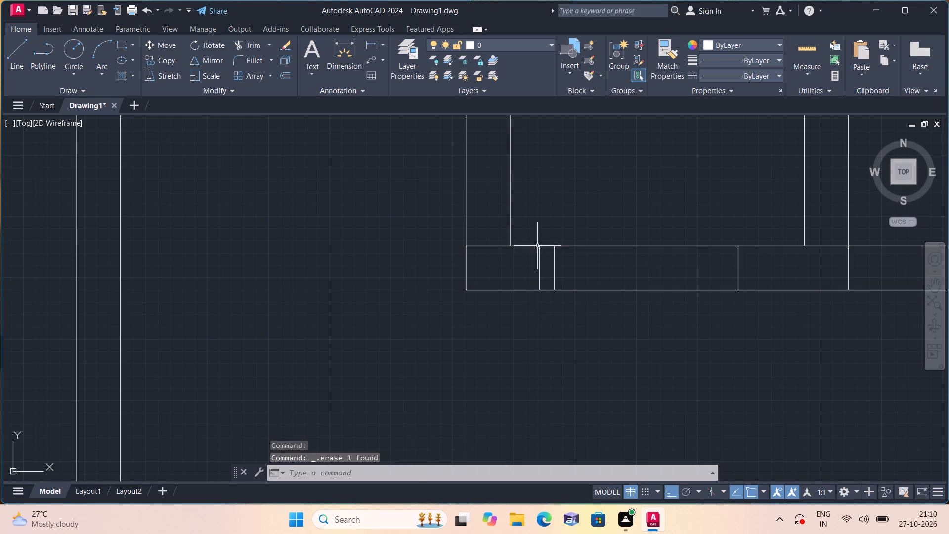
Delete the earlier column edge line just east of the southwest column's new edge.
click(556, 262)
key(Delete)
Draw the southeast column's west edge across the south wall, 6" west of the east wall's inner face, and select the horizontal guide segment.
key(l)
key(space)
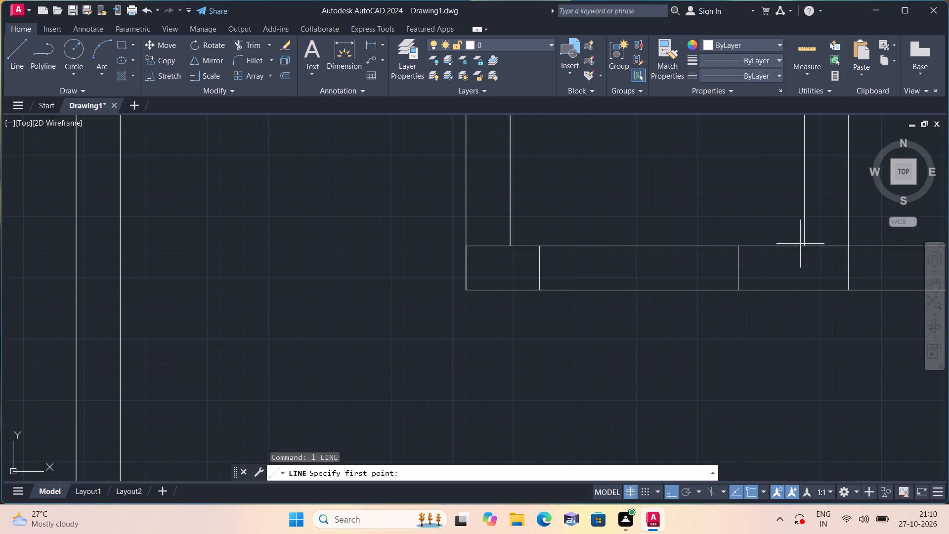
click(804, 247)
key(6)
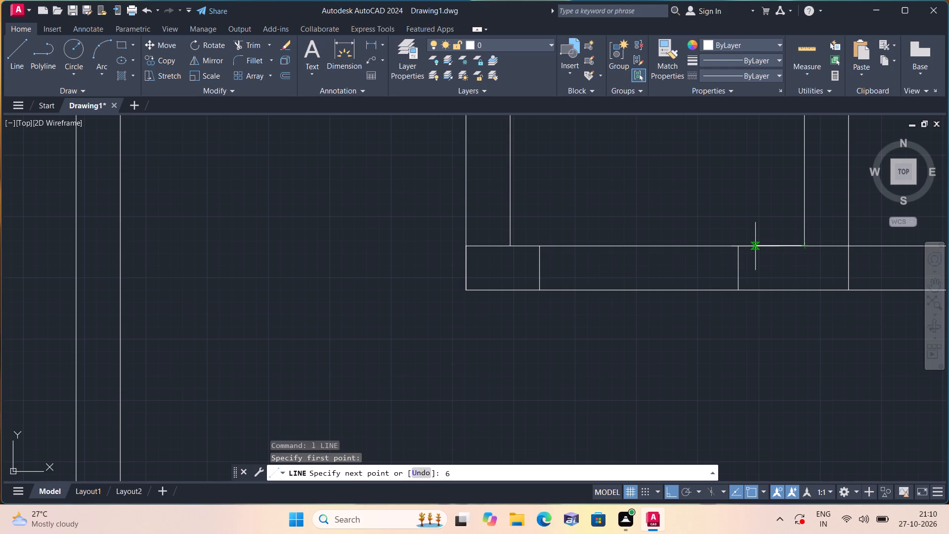
text(")
key(space)
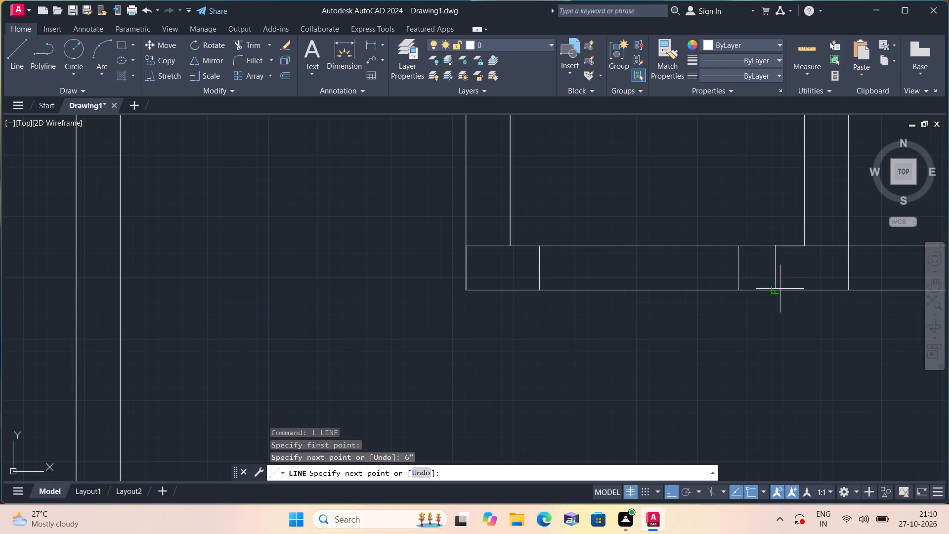
click(775, 289)
key(space)
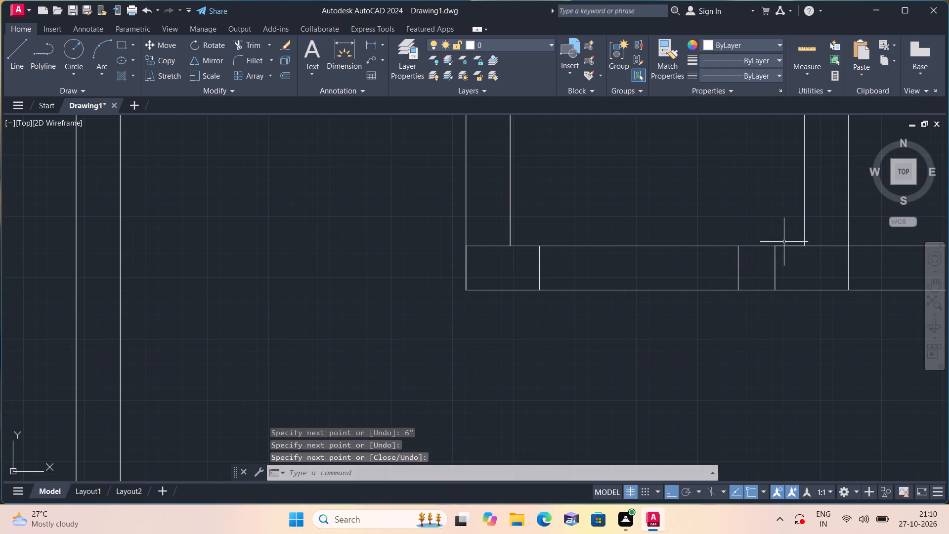
click(784, 247)
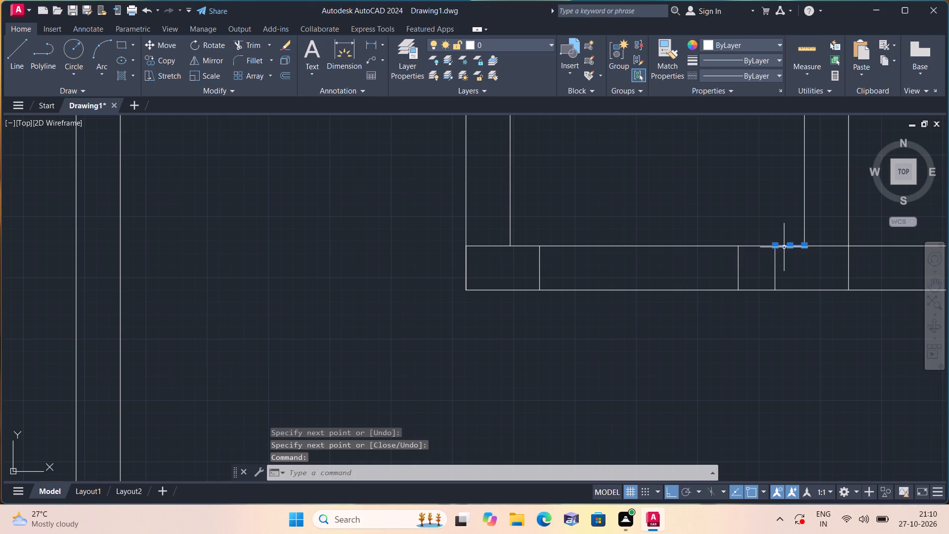
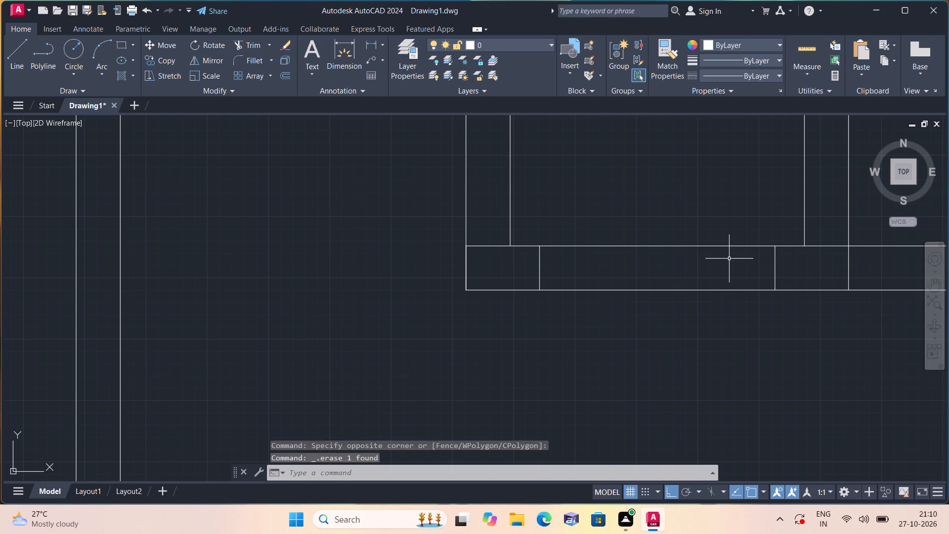
Hatch the southwest and southeast columns in the small room's south wall with a solid black fill.
key(h)
key(space)
click(516, 263)
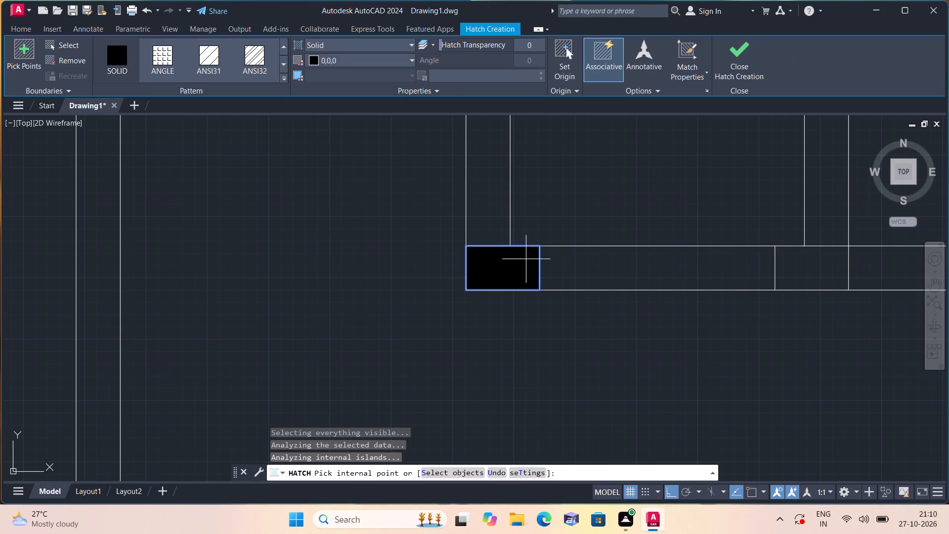
click(803, 260)
key(space)
Draw a column edge across the east exterior wall, 1' north of the small room's extended south wall, and delete the vertical guide segment.
scroll(696, 204, down, 2)
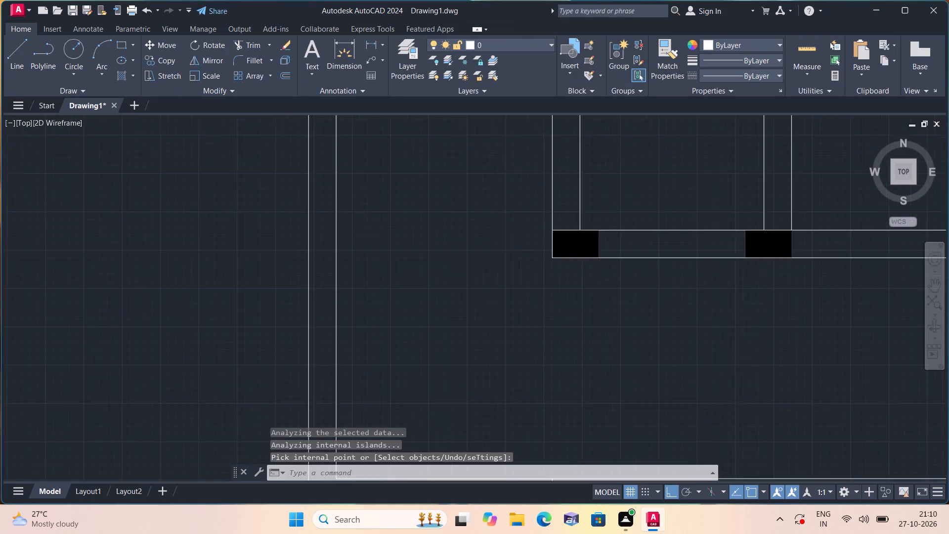
scroll(693, 208, down, 1)
middle_drag(621, 165, 615, 214)
scroll(620, 167, down, 2)
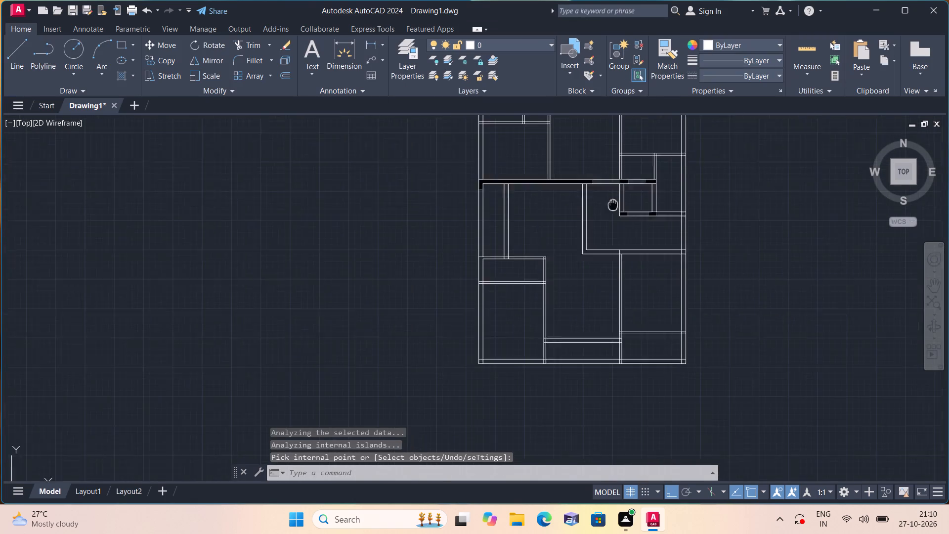
middle_drag(615, 214, 616, 215)
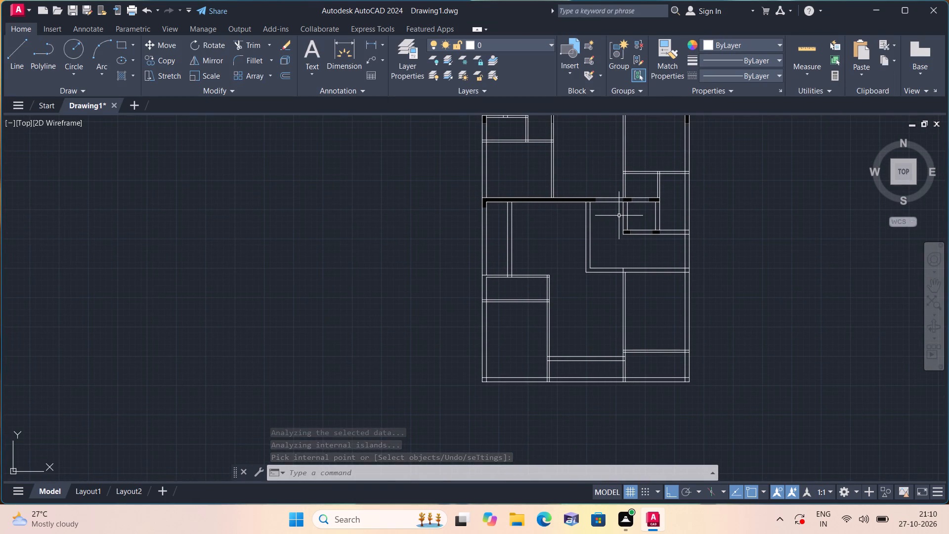
middle_drag(618, 215, 600, 183)
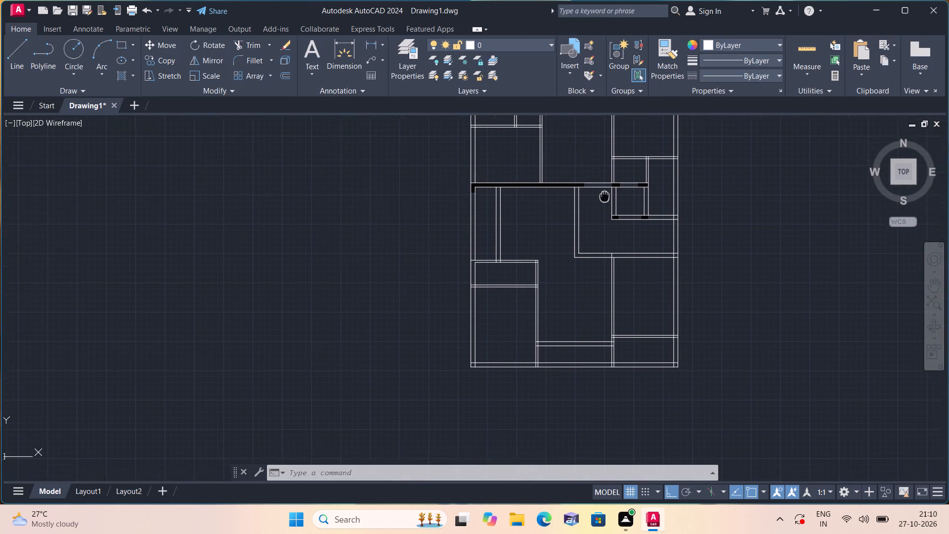
middle_drag(600, 183, 598, 179)
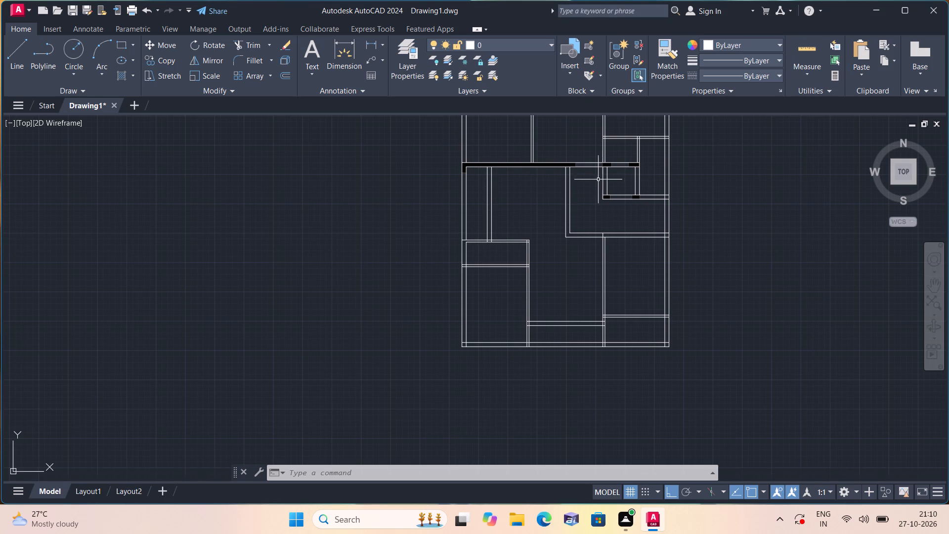
scroll(634, 180, up, 2)
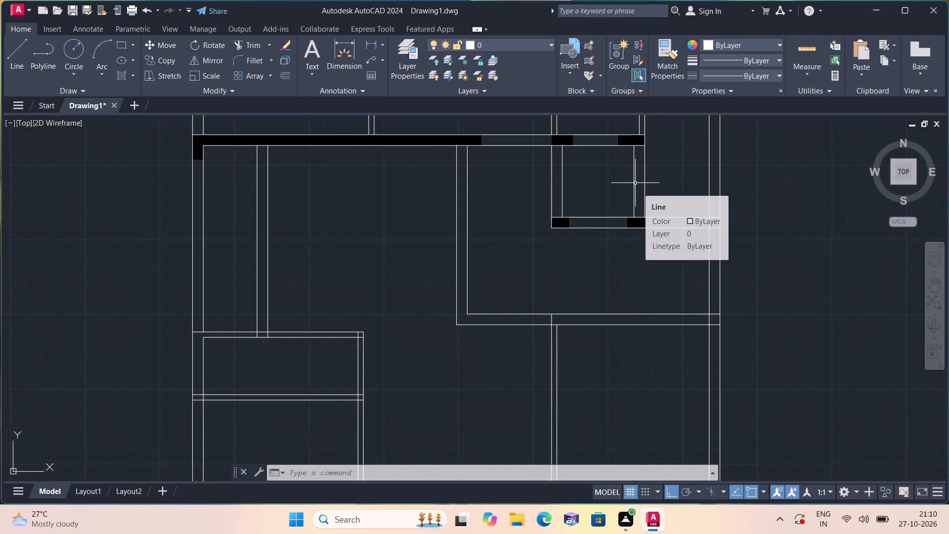
key(l)
key(space)
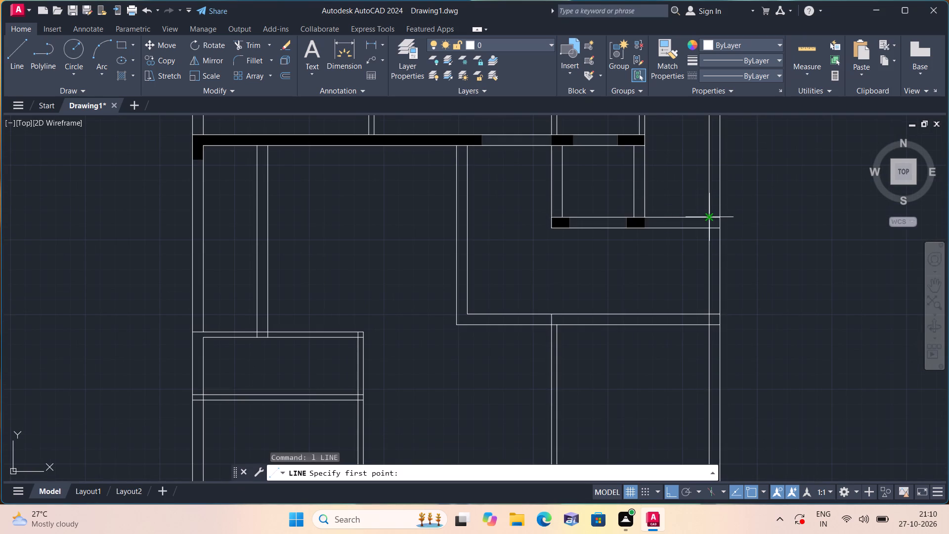
drag(711, 214, 711, 203)
text(1')
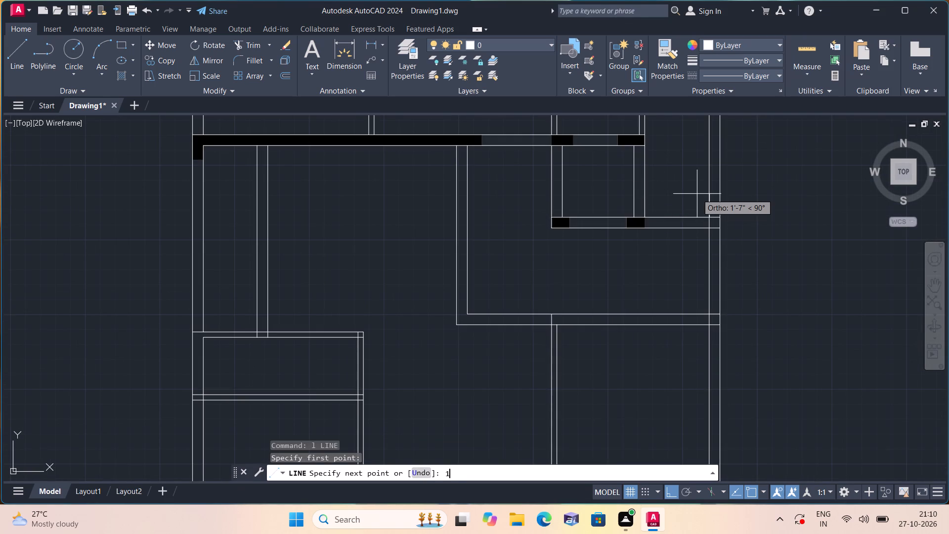
key(space)
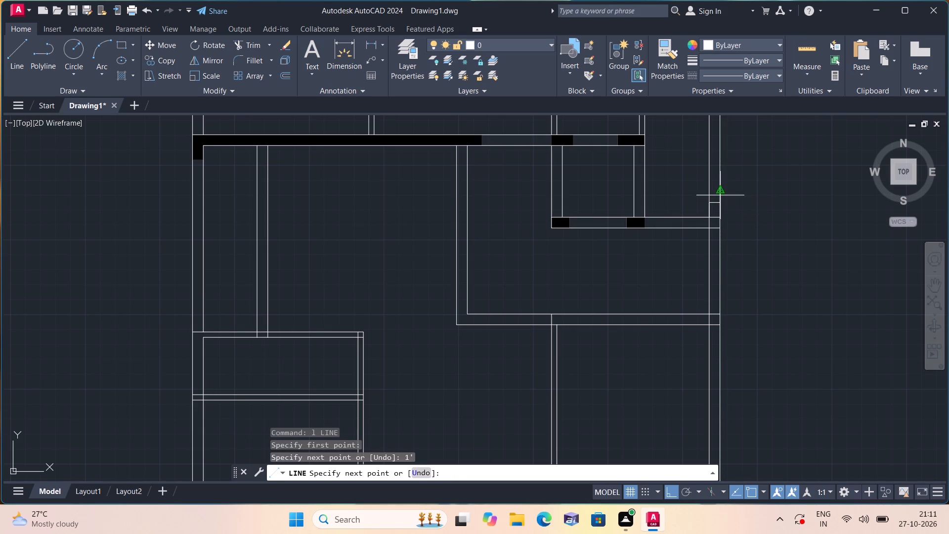
click(720, 201)
key(space)
scroll(712, 210, up, 3)
click(695, 206)
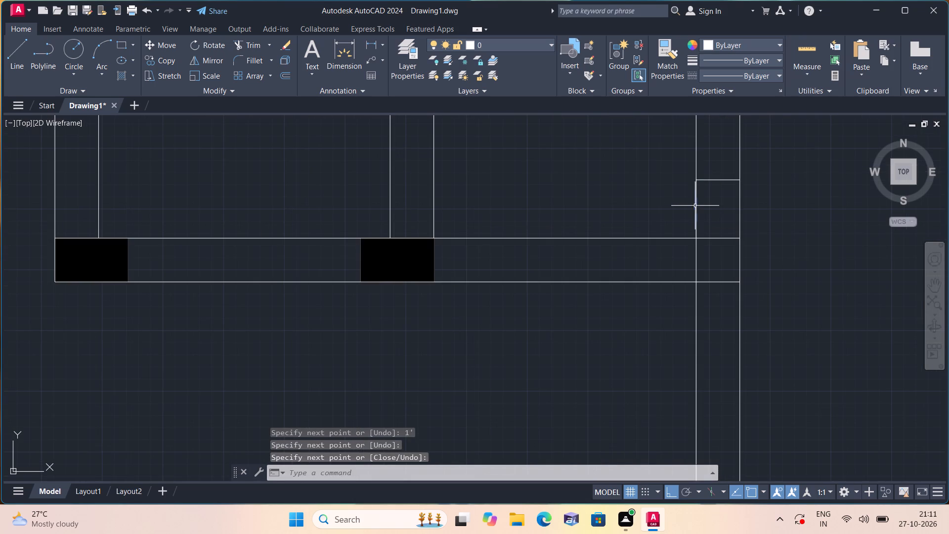
key(Delete)
Trim the south wall's upper line where it crosses the east exterior wall's thickness.
text(trim)
key(space)
drag(707, 227, 713, 239)
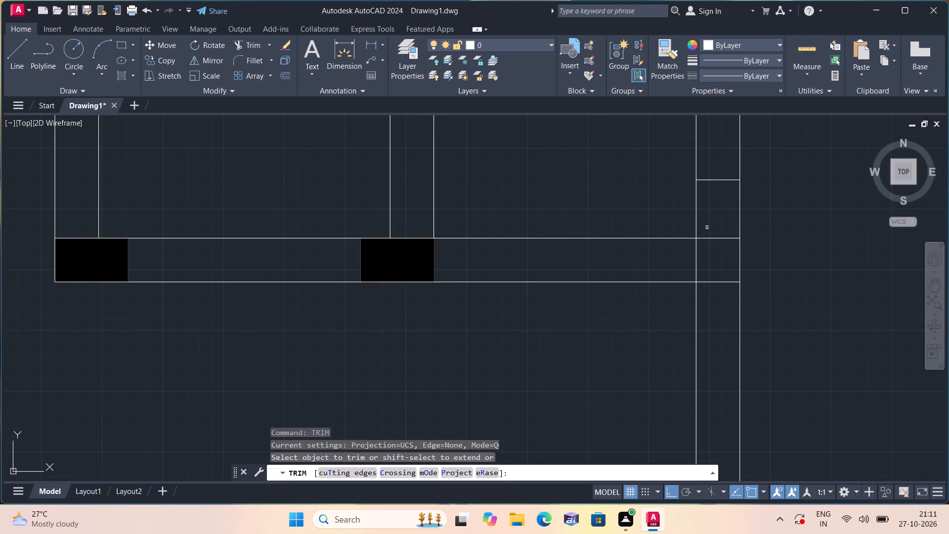
drag(713, 239, 716, 247)
key(space)
Hatch the column area in the east exterior wall, at its junction with the small room's south wall, with a solid black fill.
text(h)
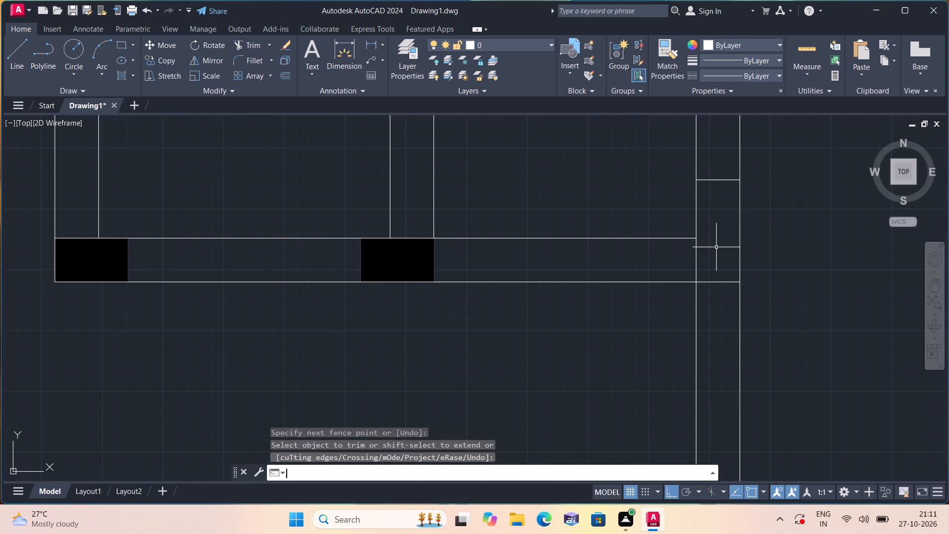
key(space)
click(716, 247)
key(space)
scroll(691, 198, down, 2)
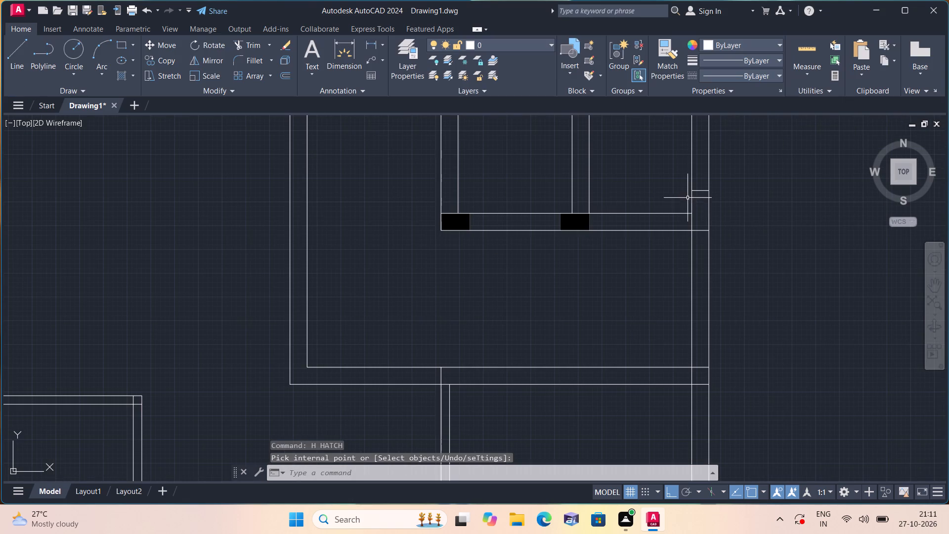
key(space)
scroll(692, 218, up, 2)
click(720, 216)
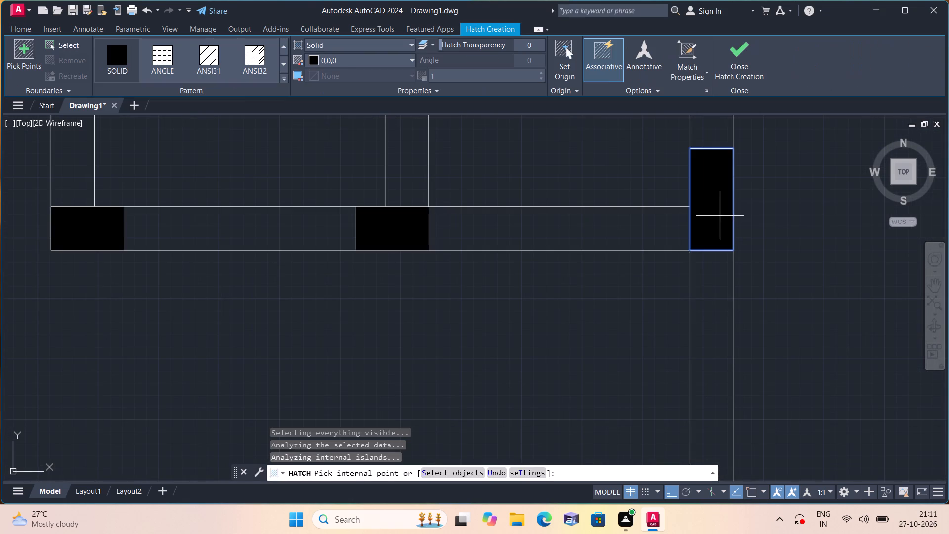
key(Escape)
Draw a column edge across the west exterior wall, 4.5" north of the southwest room's top partition wall.
scroll(716, 198, down, 3)
scroll(596, 186, down, 1)
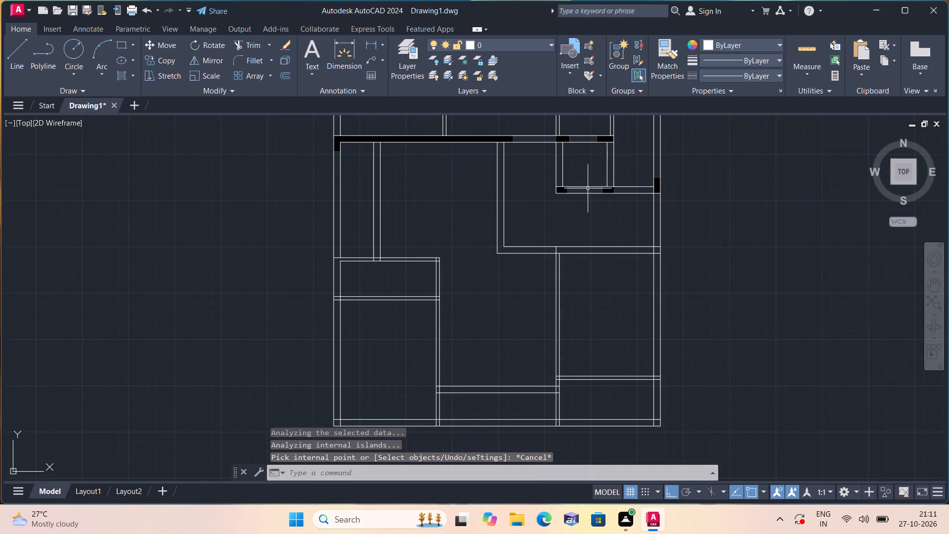
middle_drag(581, 192, 611, 254)
scroll(581, 193, down, 1)
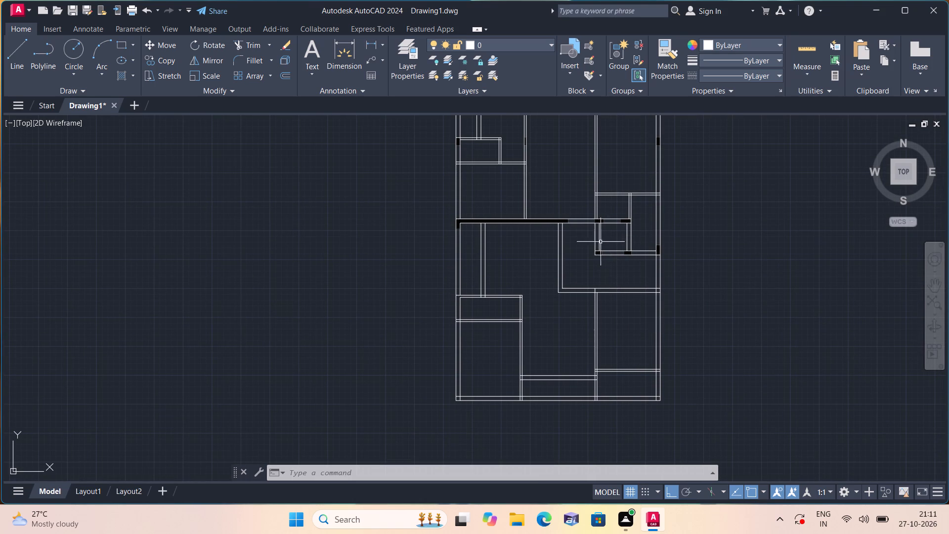
middle_drag(596, 245, 549, 140)
middle_drag(547, 160, 554, 189)
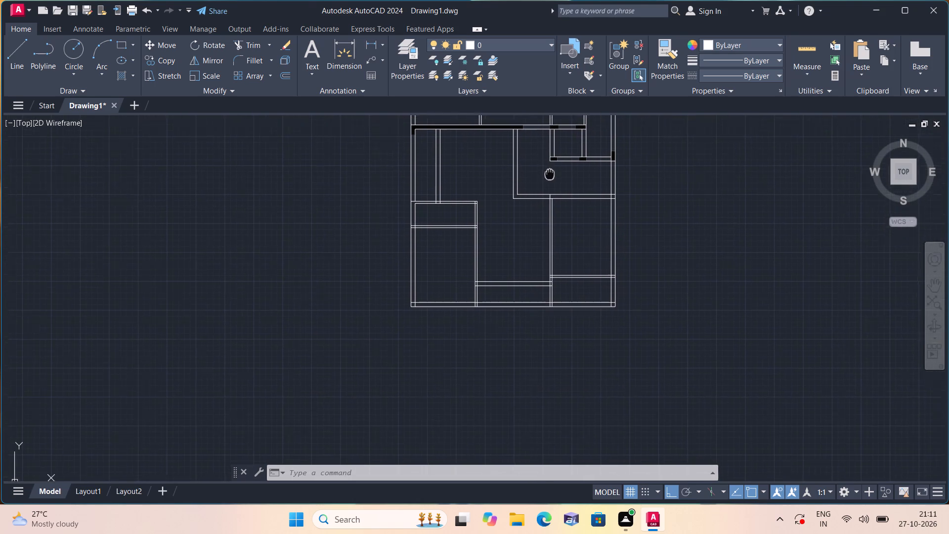
middle_drag(554, 189, 577, 227)
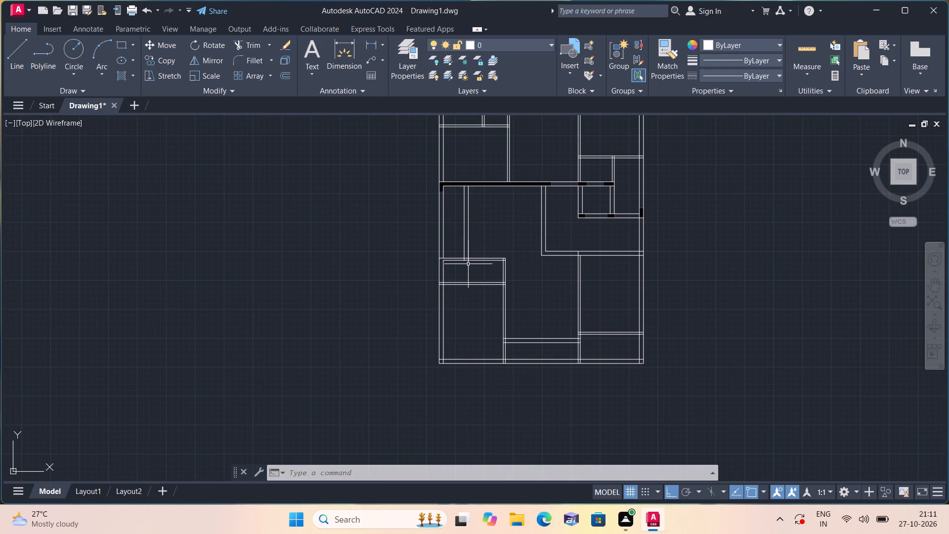
scroll(453, 267, up, 2)
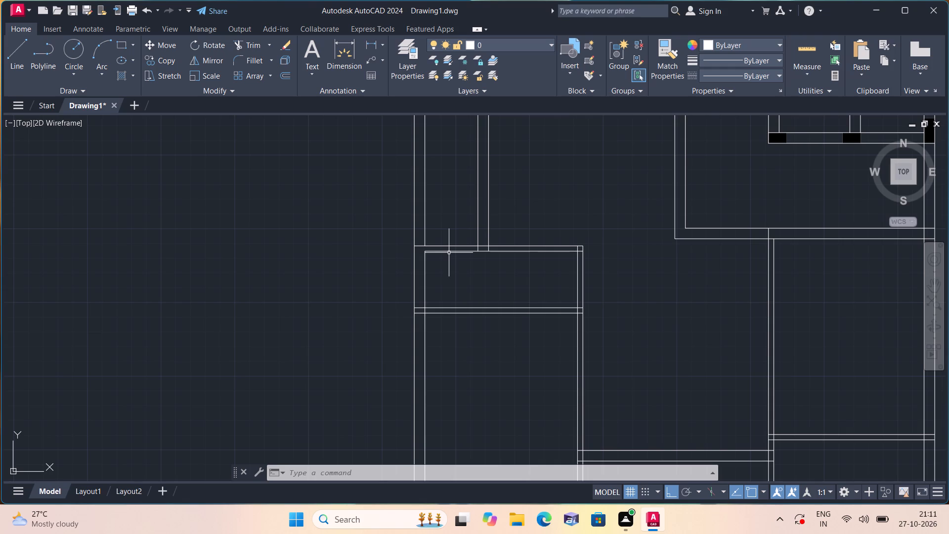
scroll(432, 253, up, 2)
text(l)
key(space)
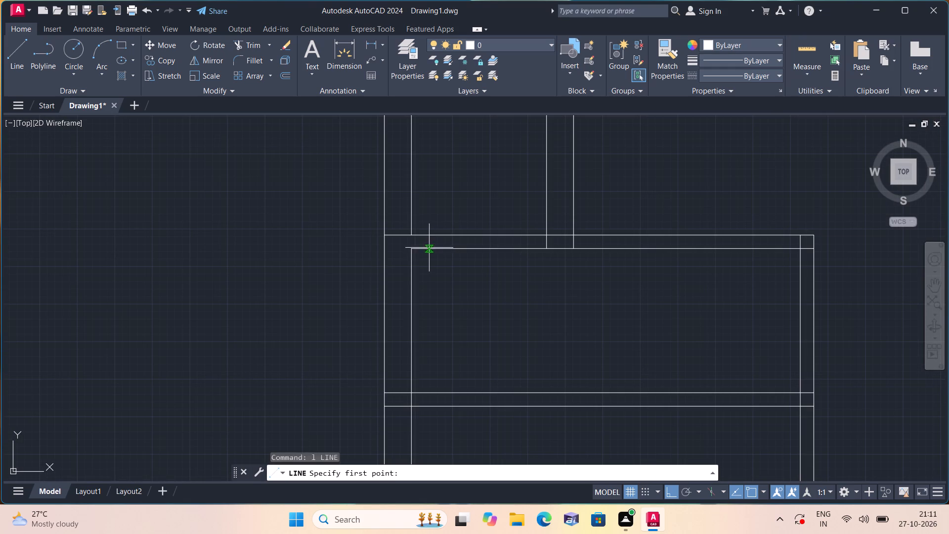
click(412, 237)
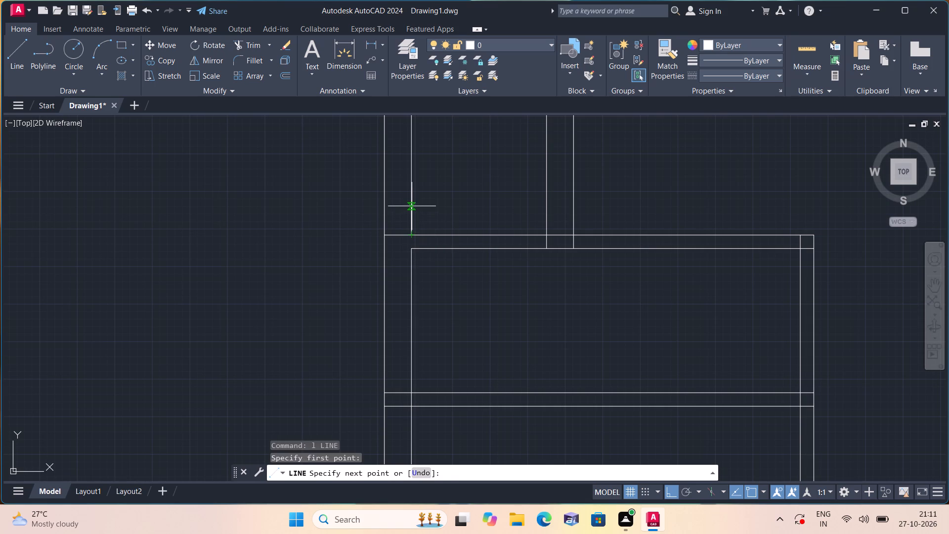
text(4.5)
text(")
key(space)
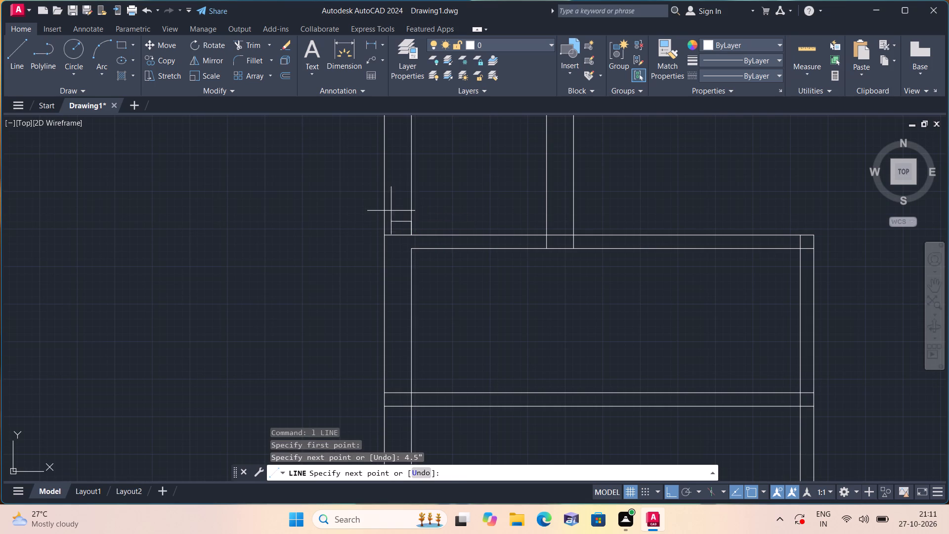
click(384, 223)
key(space)
Draw the column's south edge across the west exterior wall, 1' south of the partition's lower line, and select the vertical guide segment.
key(space)
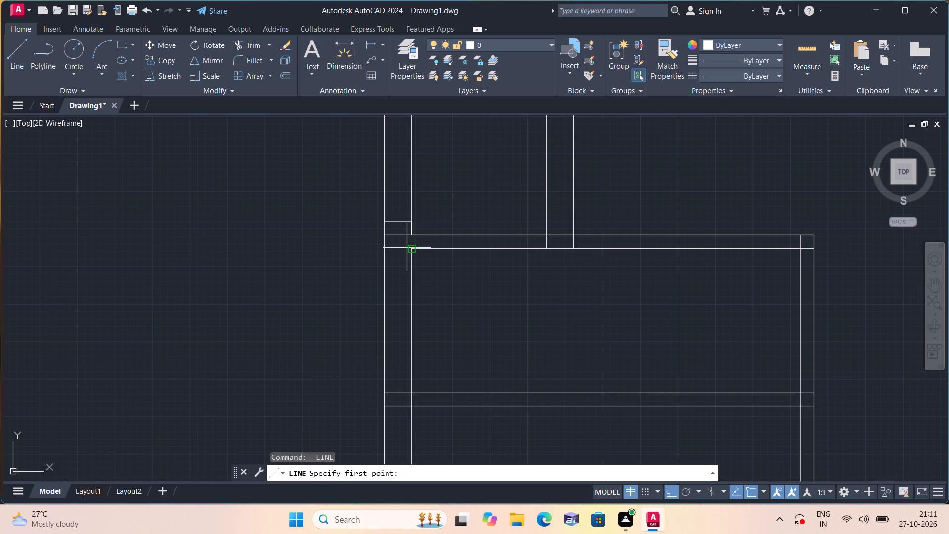
click(412, 248)
key(1)
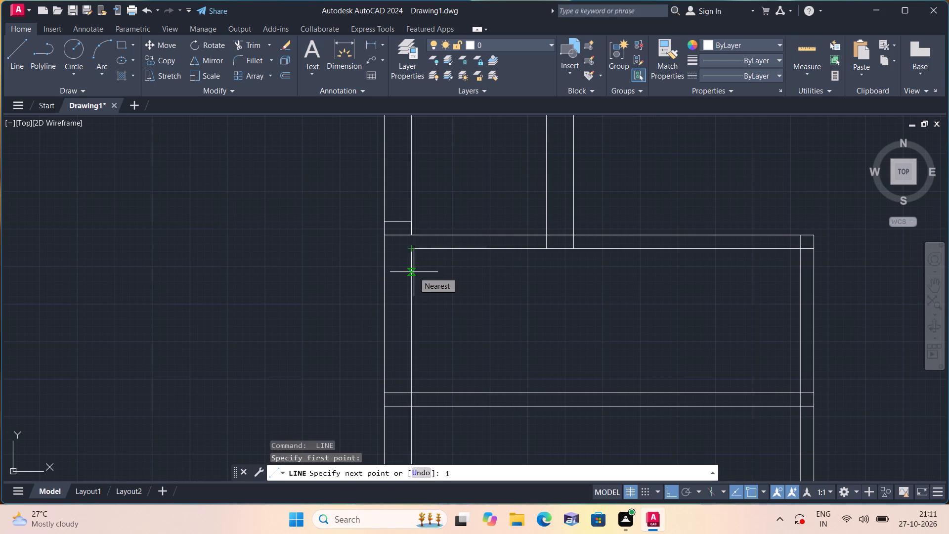
text(')
key(space)
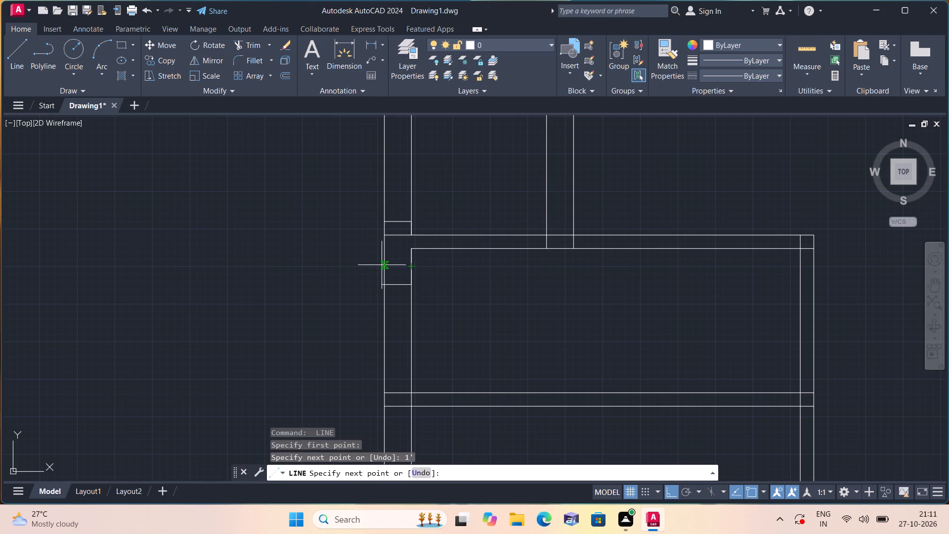
click(385, 280)
key(space)
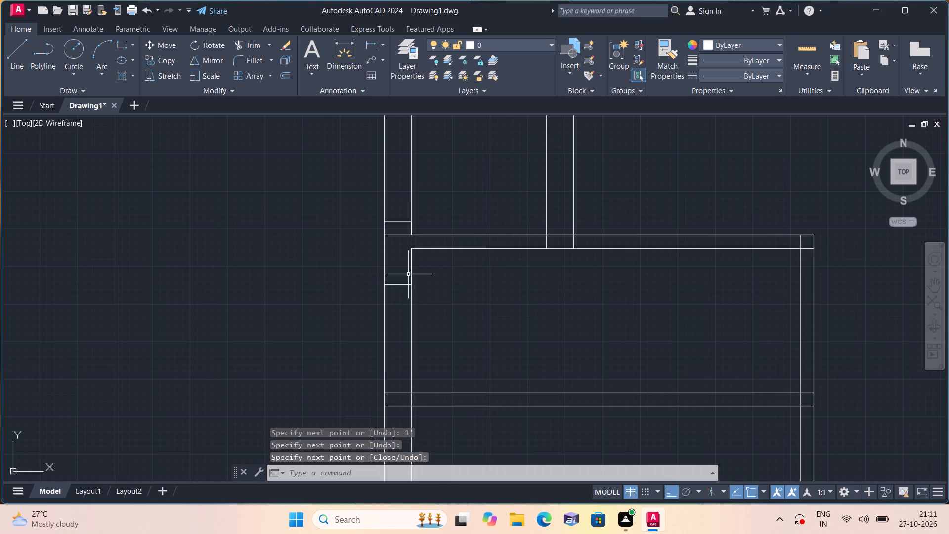
click(410, 268)
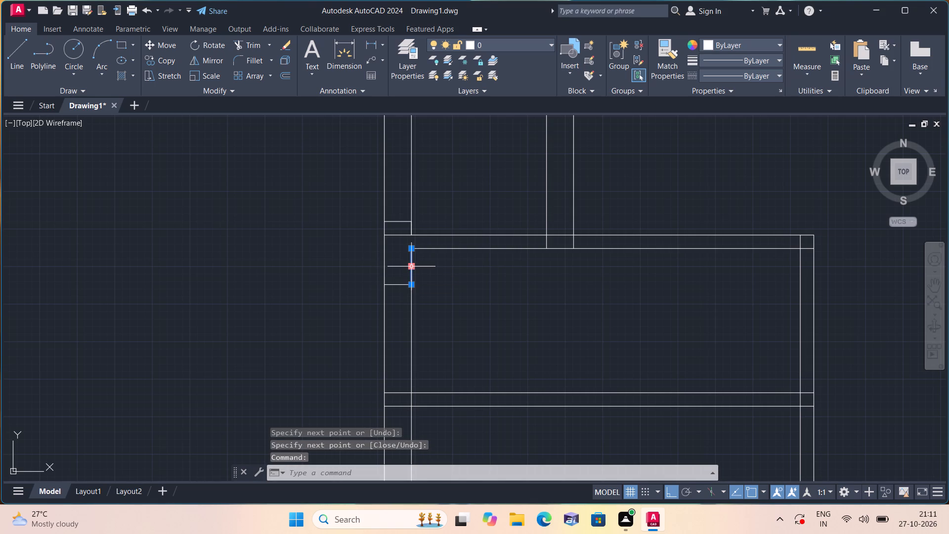
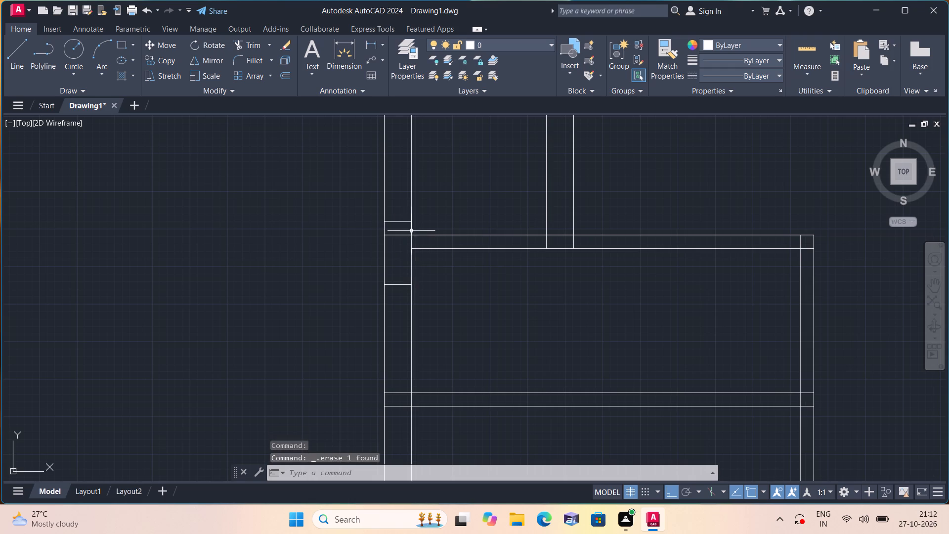
Close the west exterior wall's inner face between the partition's two lines, and trim the partition's upper line within the wall thickness.
text(l)
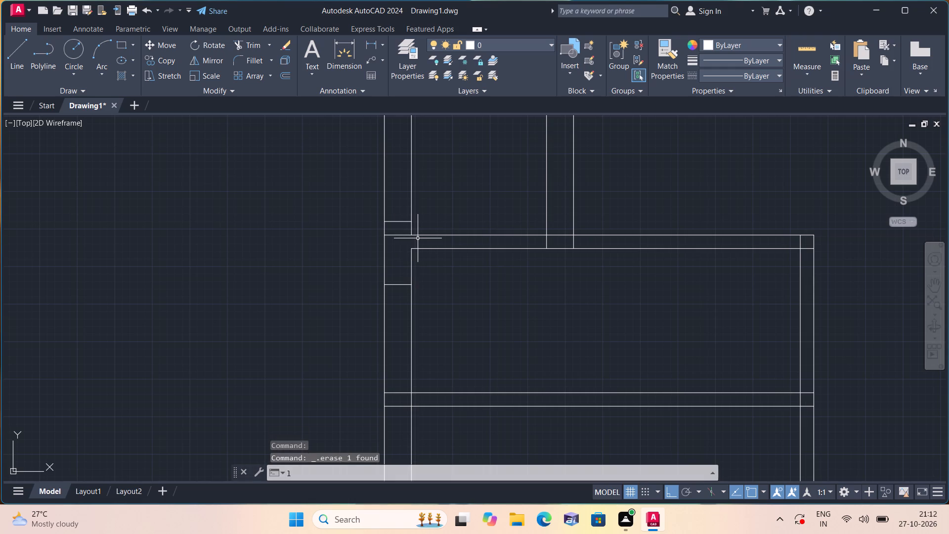
key(space)
click(410, 236)
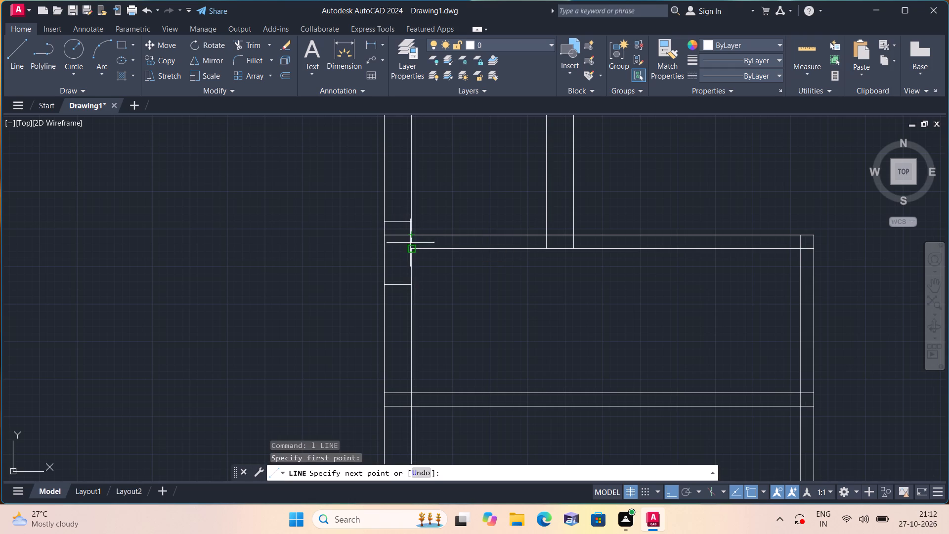
click(410, 248)
key(space)
text(trim)
key(space)
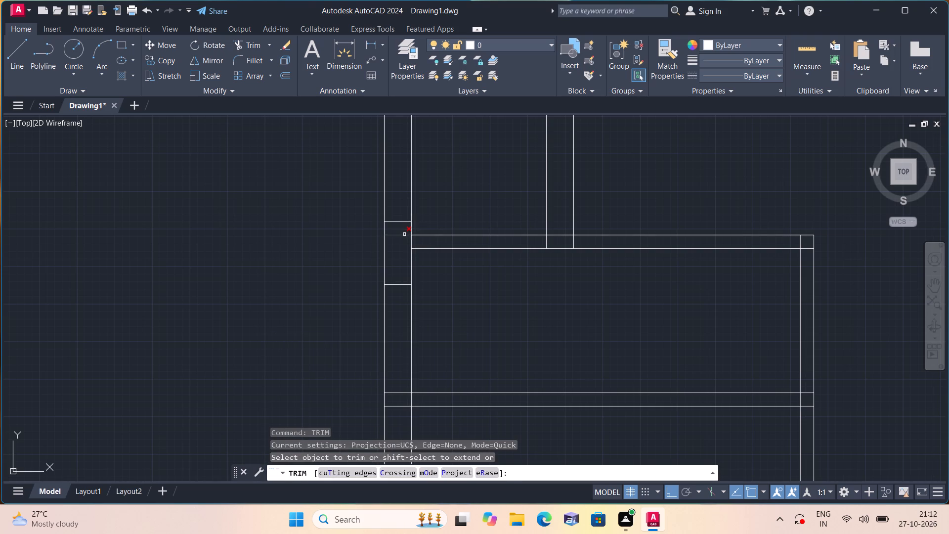
click(404, 234)
key(space)
Hatch the column area in the west exterior wall, at the southwest room's top partition, with a solid black fill.
text(h)
key(space)
click(404, 234)
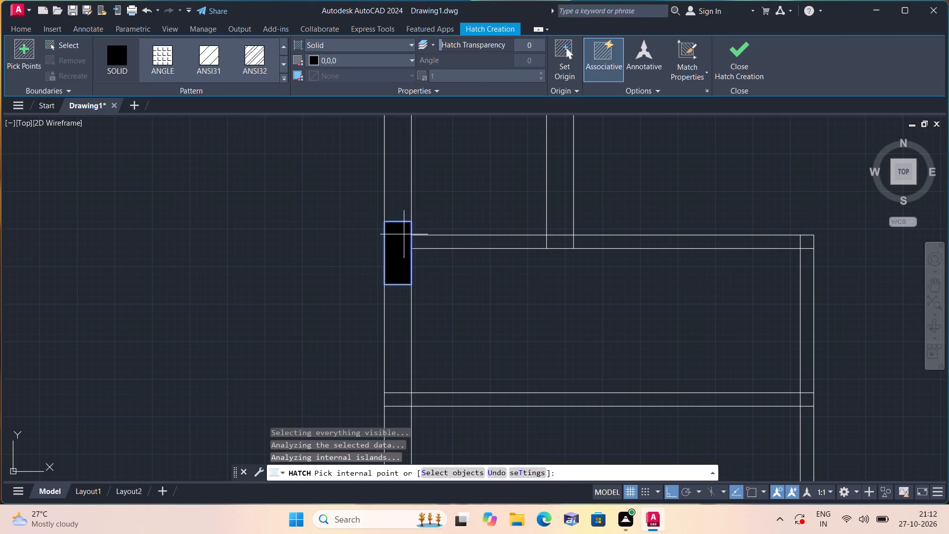
key(space)
Draw a column edge across the southeast room's north wall, 4.5" plus 1' east of the room's west partition.
scroll(410, 232, down, 2)
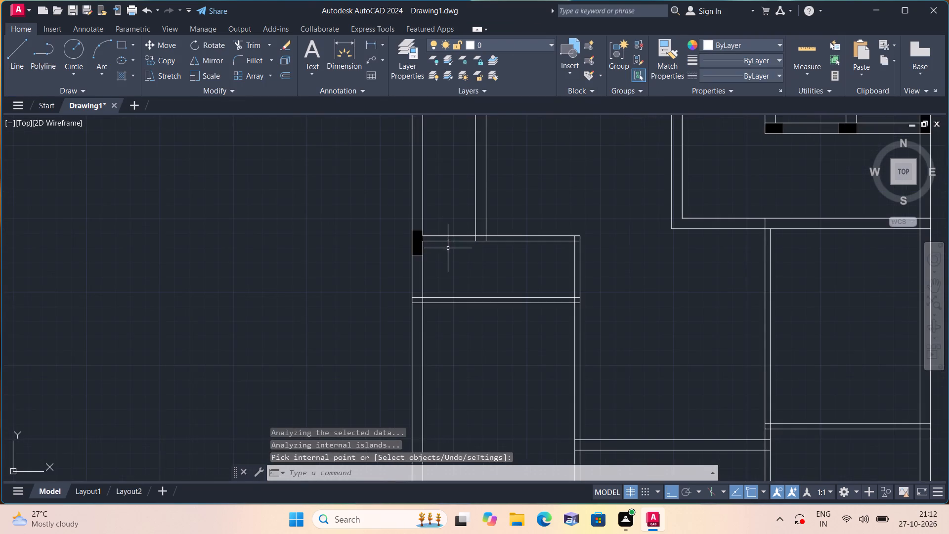
middle_drag(448, 248, 375, 245)
scroll(444, 248, down, 1)
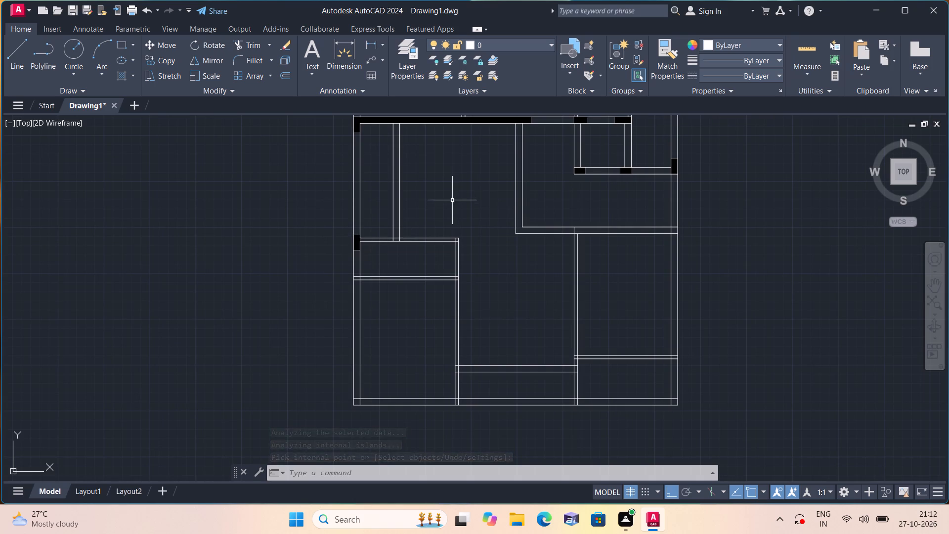
middle_drag(461, 227, 413, 271)
scroll(431, 267, up, 2)
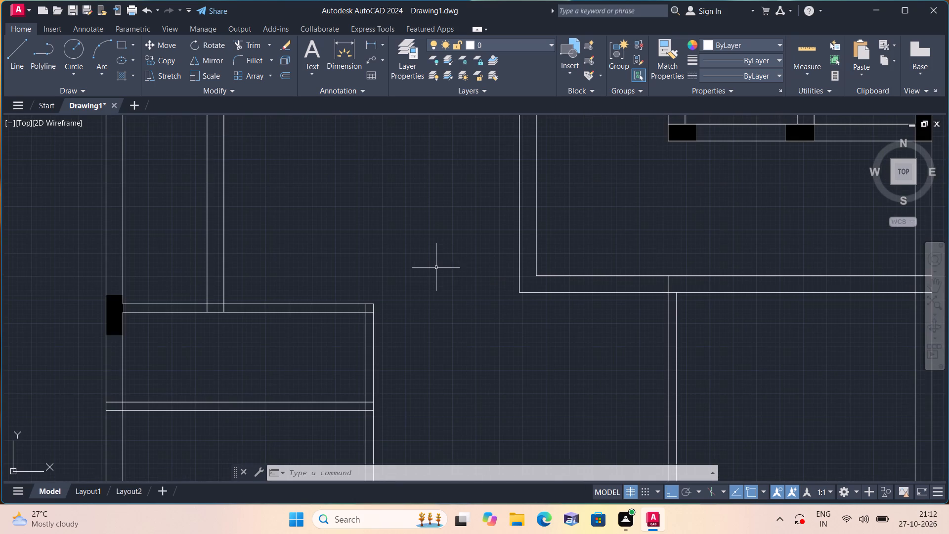
key(l)
key(space)
middle_drag(475, 283, 436, 232)
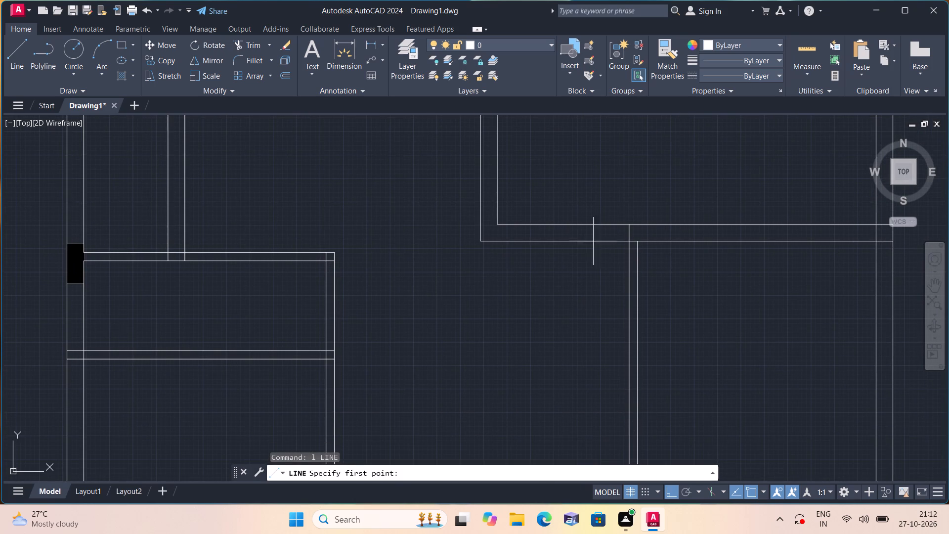
click(636, 243)
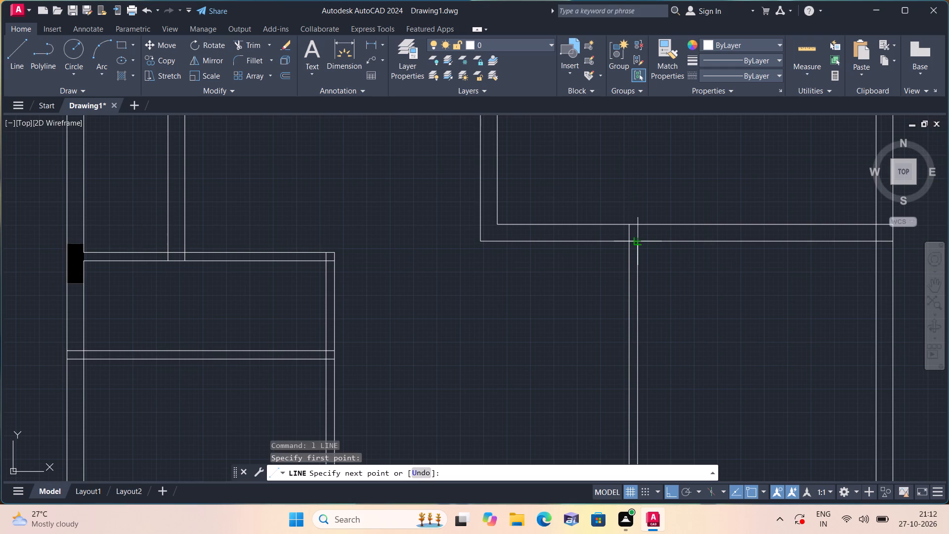
text(4.5)
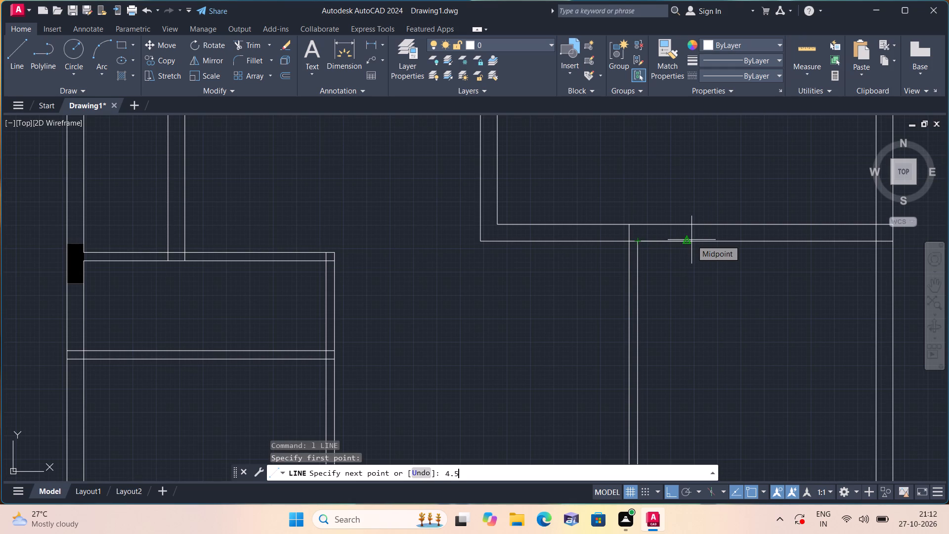
text(")
key(space)
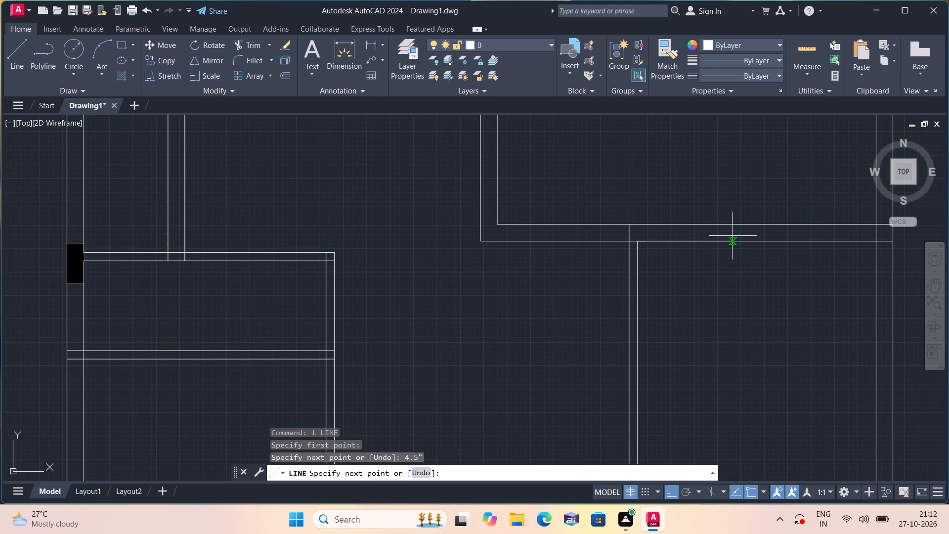
key(4)
key(BackSpace)
key(1)
key(apostrophe)
key(space)
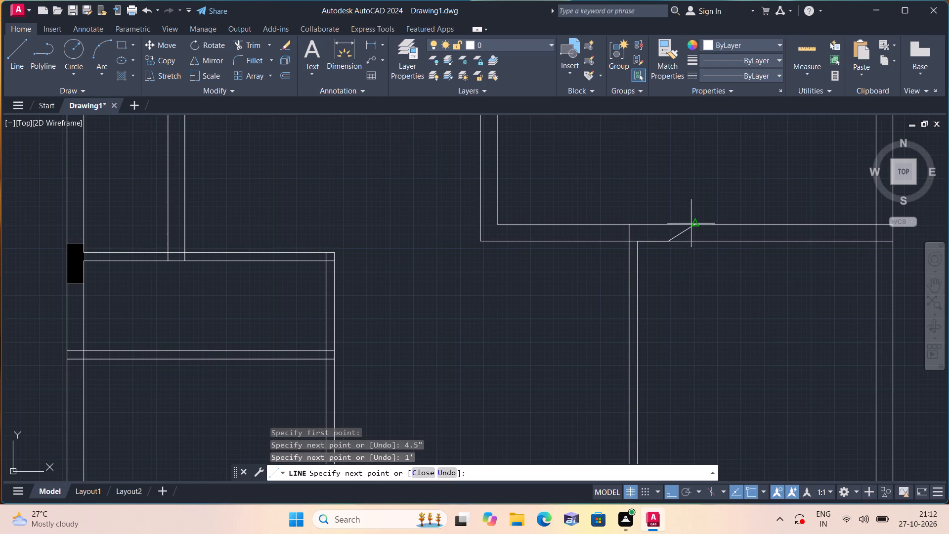
click(671, 222)
key(space)
Delete the 4.5" and 1' guide segments along the north wall's lower line.
scroll(670, 222, up, 2)
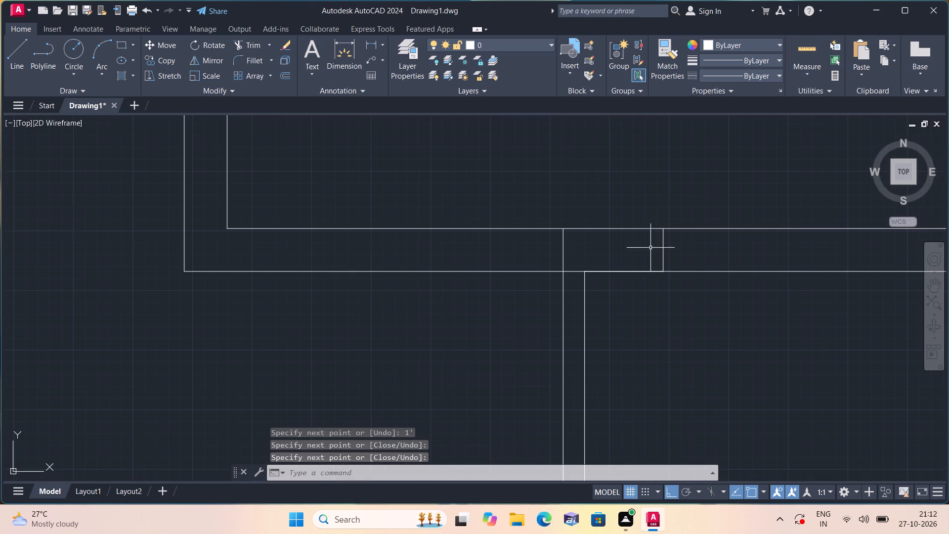
click(641, 271)
scroll(603, 273, up, 1)
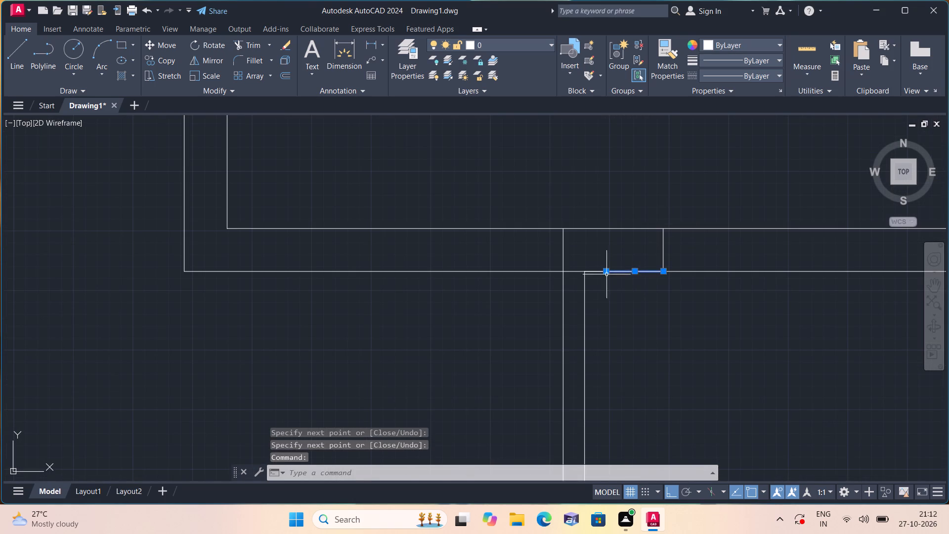
click(597, 271)
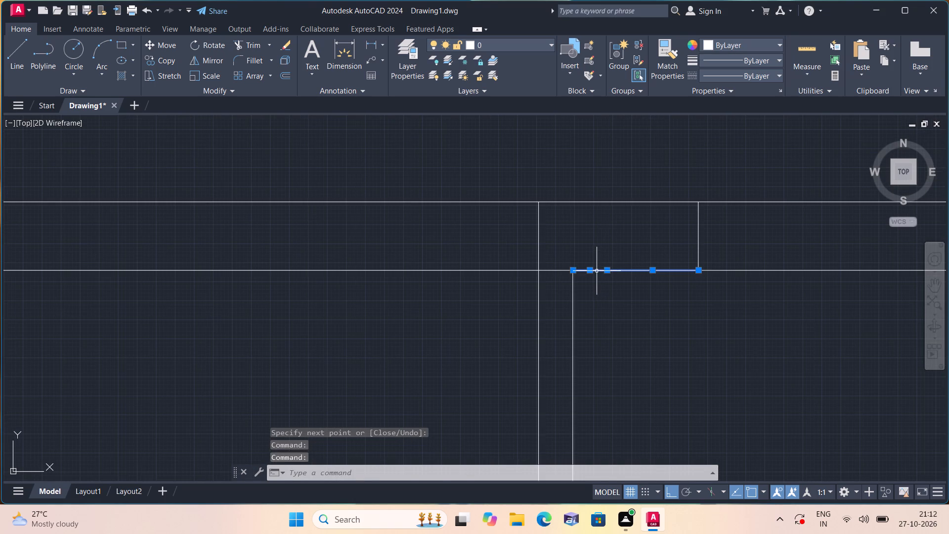
key(Delete)
Hatch the column area in the north wall, above the southeast room's west partition, with a solid black fill.
key(h)
key(space)
click(603, 255)
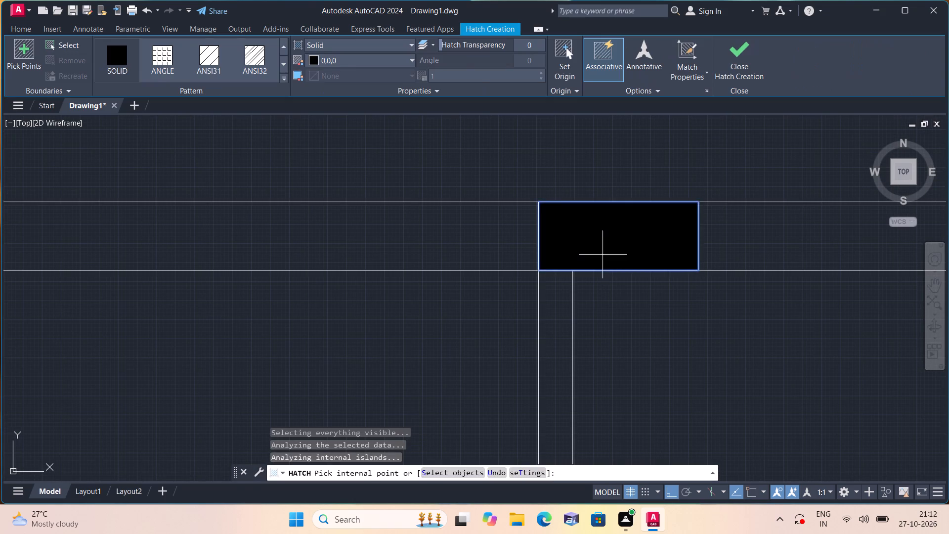
key(space)
Draw a column edge across the east exterior wall, 1' south of the southeast room's north wall, and delete its vertical guide segment.
scroll(609, 248, down, 4)
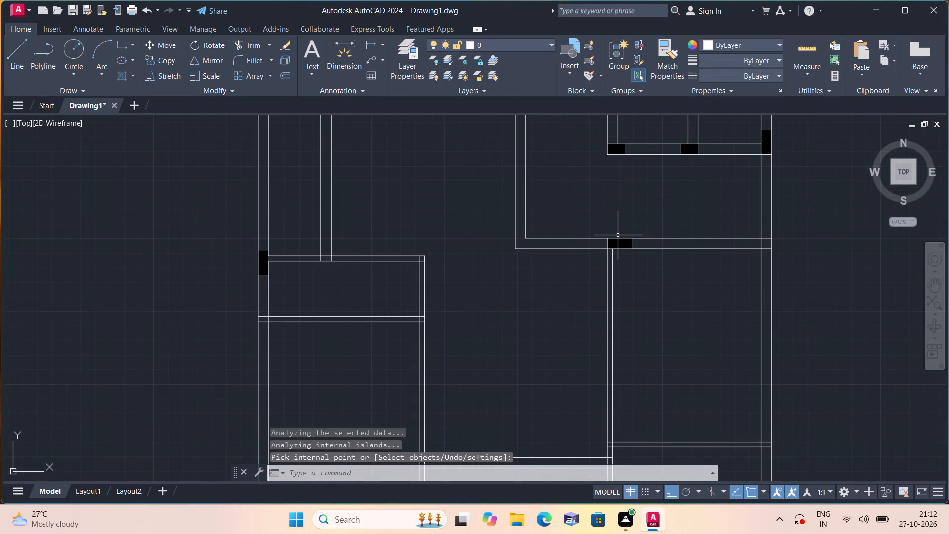
middle_drag(569, 249, 550, 236)
scroll(561, 244, down, 1)
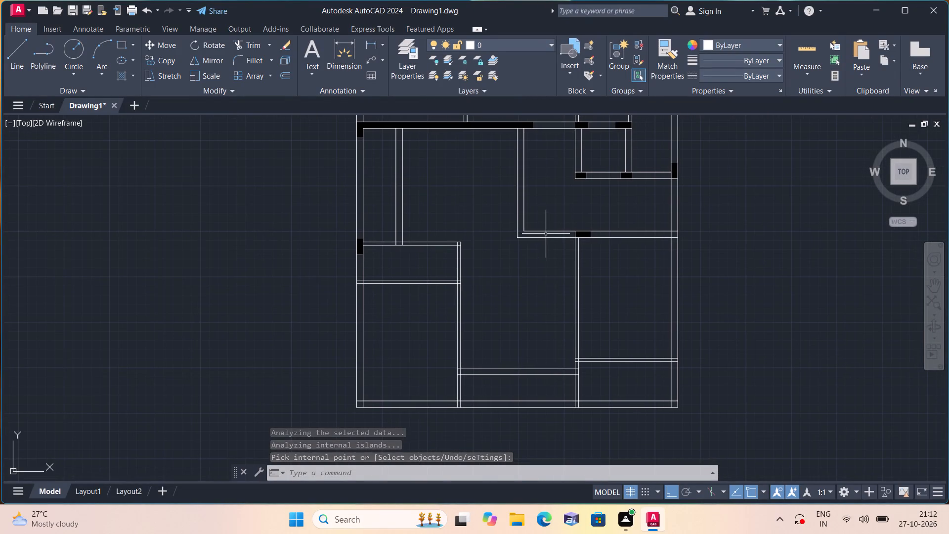
scroll(546, 234, up, 1)
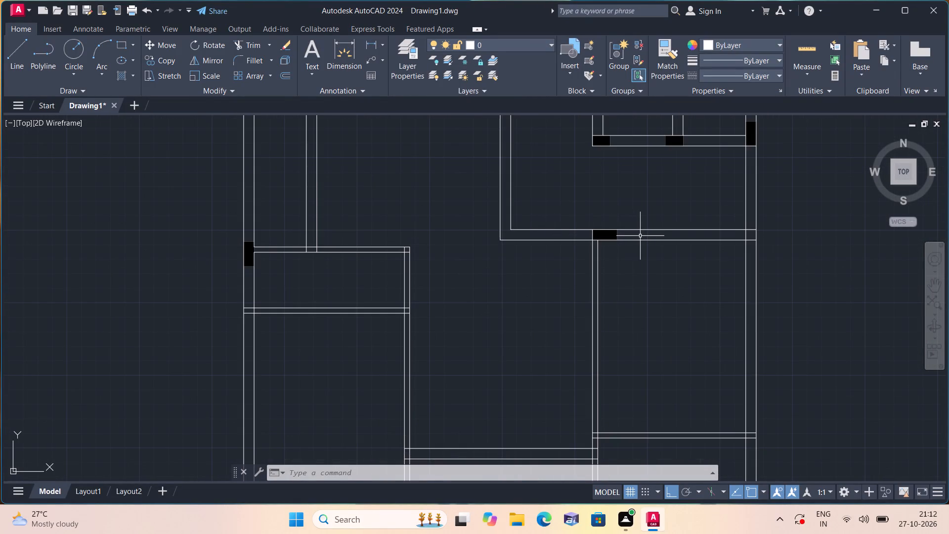
key(l)
key(space)
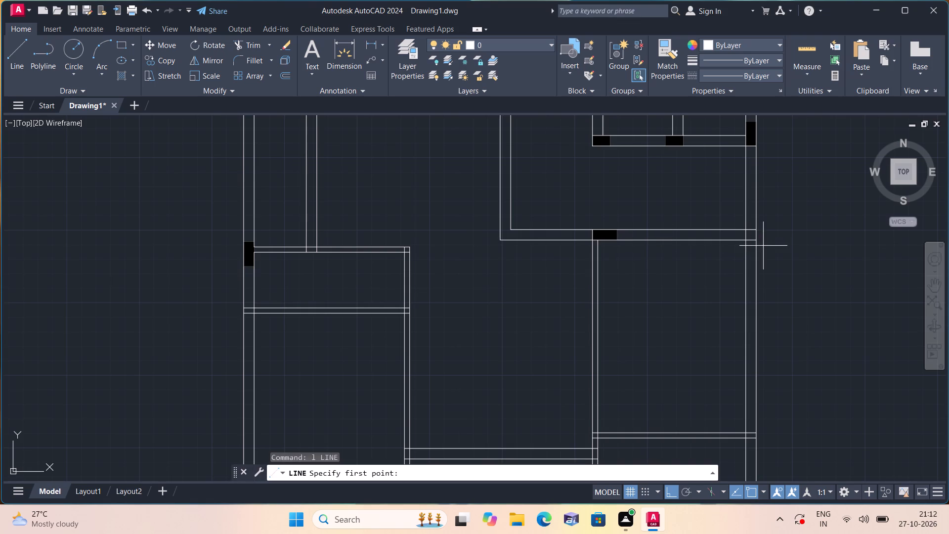
click(746, 241)
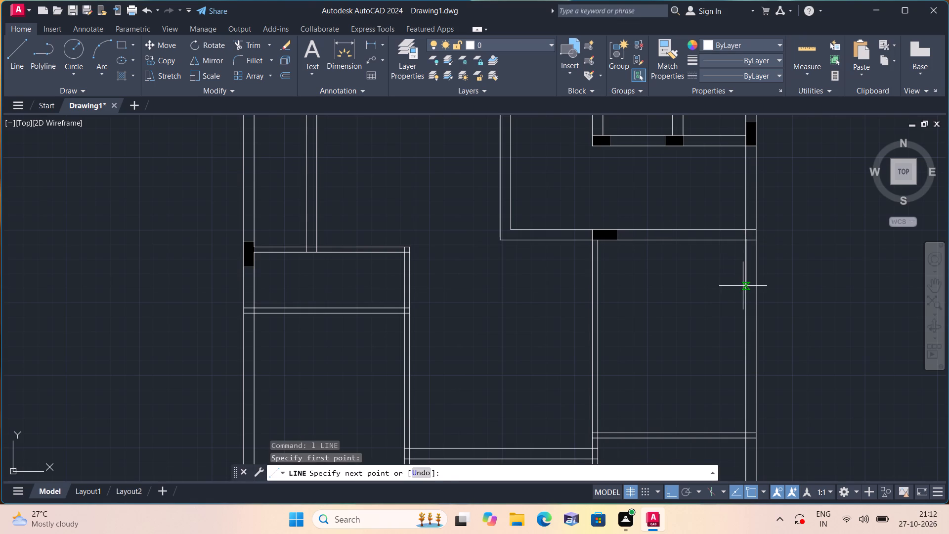
key(1)
text(')
key(space)
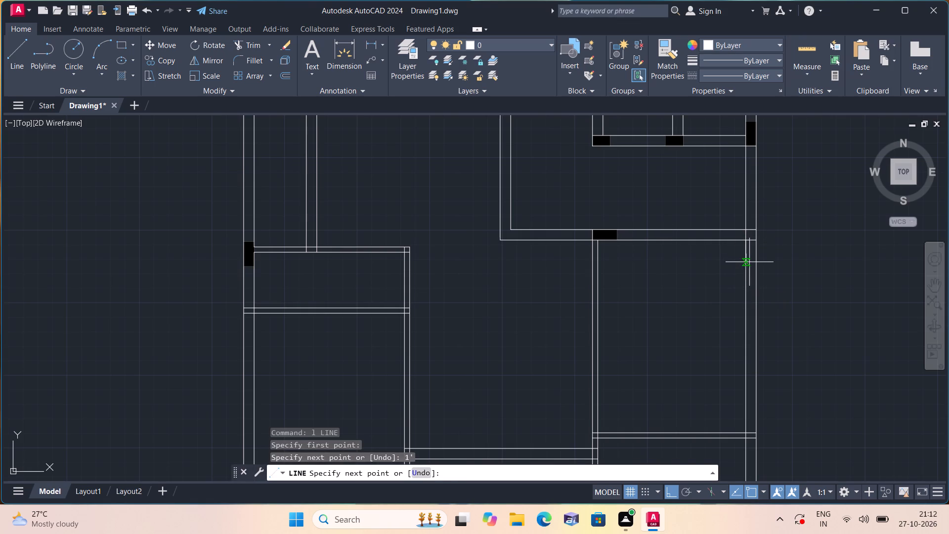
click(756, 253)
key(space)
scroll(752, 253, up, 2)
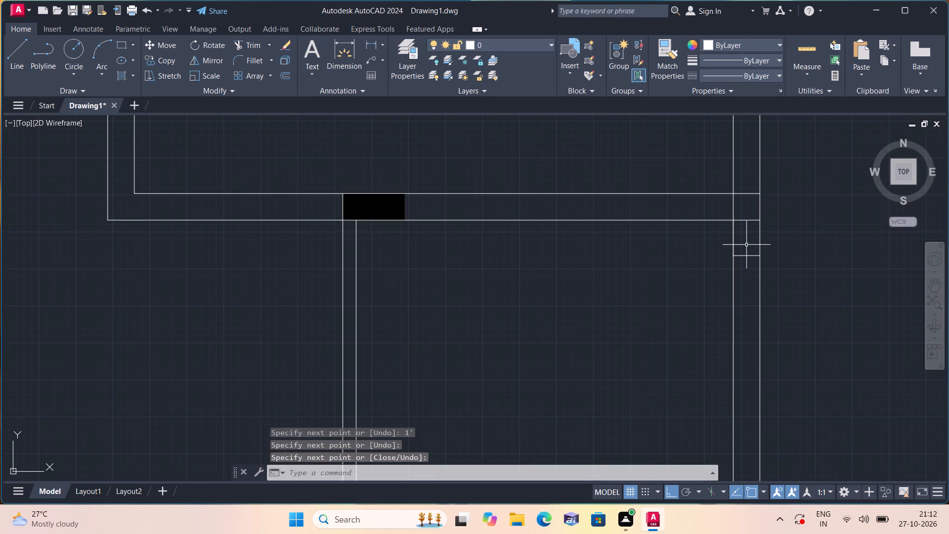
click(734, 235)
key(Delete)
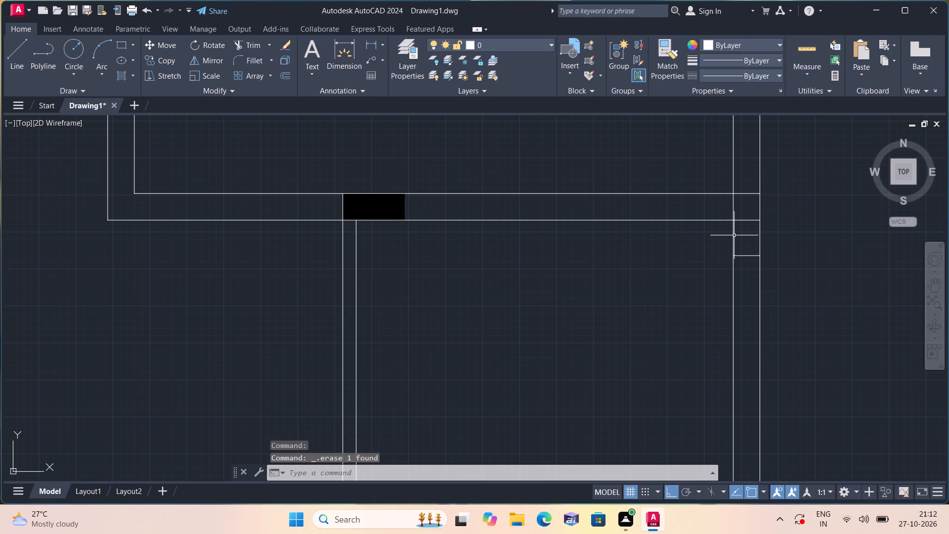
Trim the southeast room's north wall lower line where it crosses the east exterior wall's thickness.
text(tr)
text(im)
key(space)
click(740, 222)
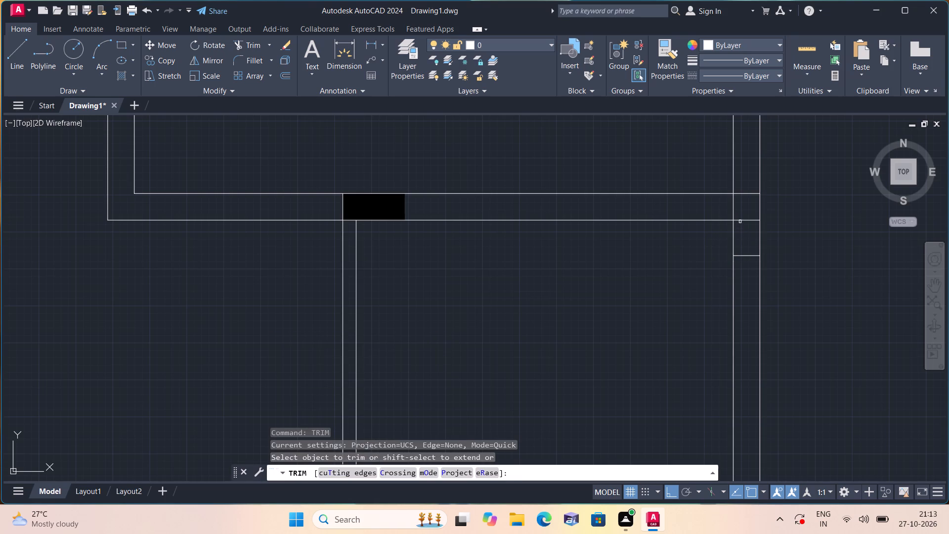
key(space)
Hatch the column area in the east exterior wall, at the southeast room's northeast corner, with a solid black fill.
text(h)
key(space)
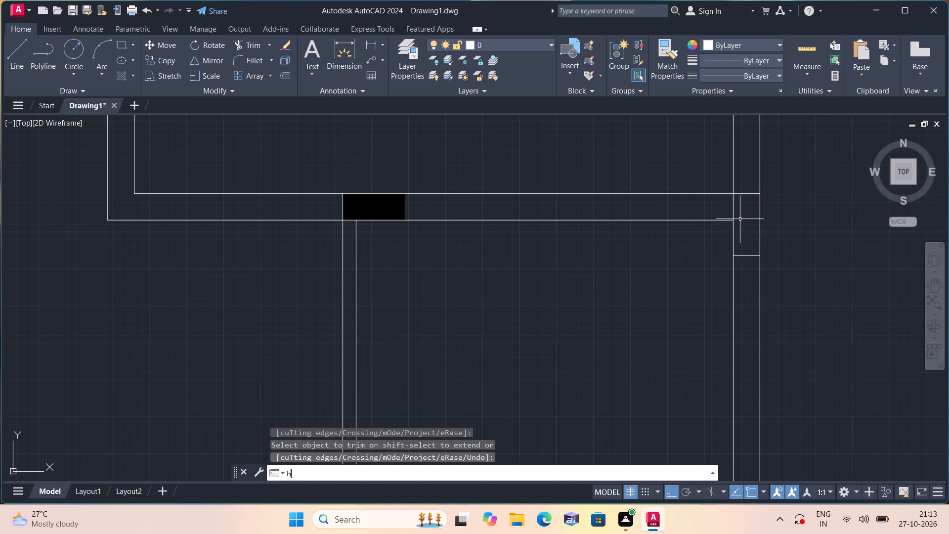
click(740, 219)
key(space)
scroll(699, 224, down, 1)
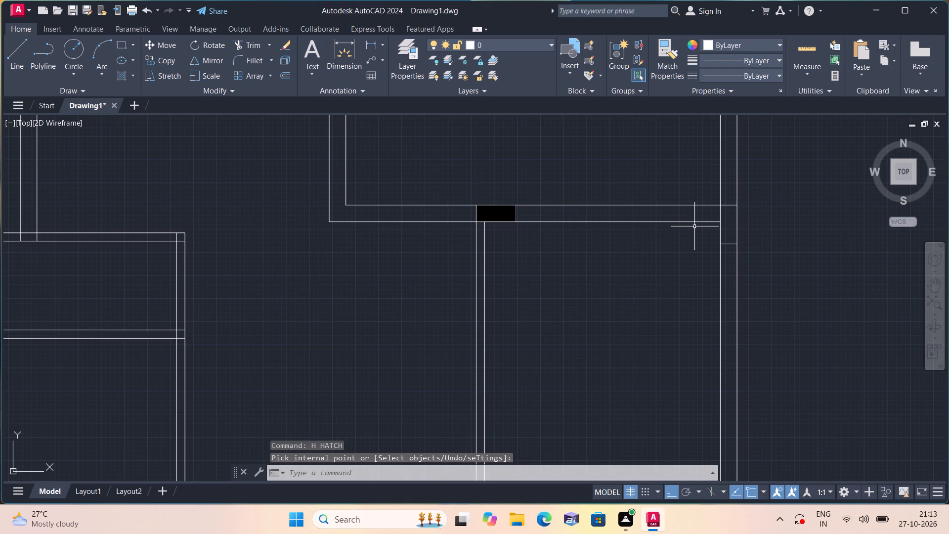
key(h)
key(space)
scroll(733, 228, up, 1)
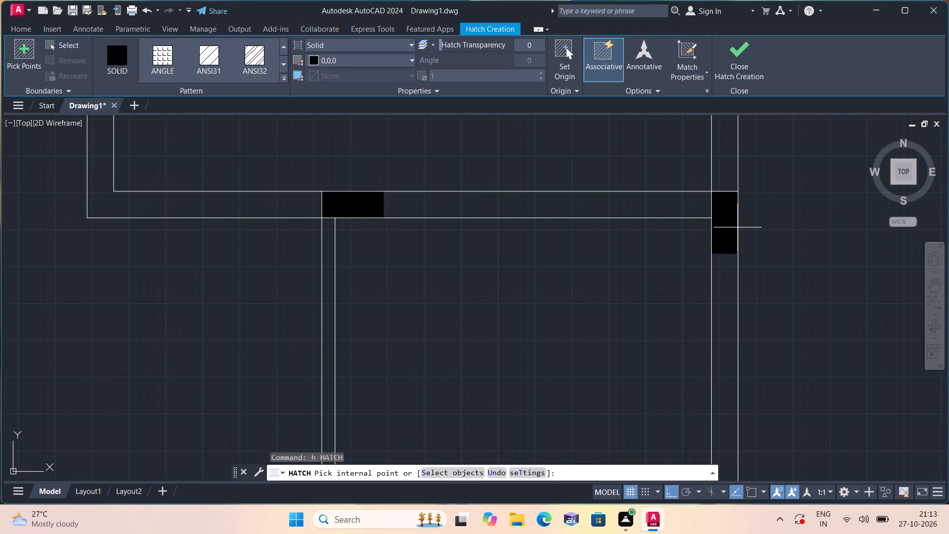
click(733, 223)
key(Escape)
Draw a column edge across the west exterior wall, 1' north of the south wall's inner line, and delete its vertical guide segment.
scroll(626, 238, down, 1)
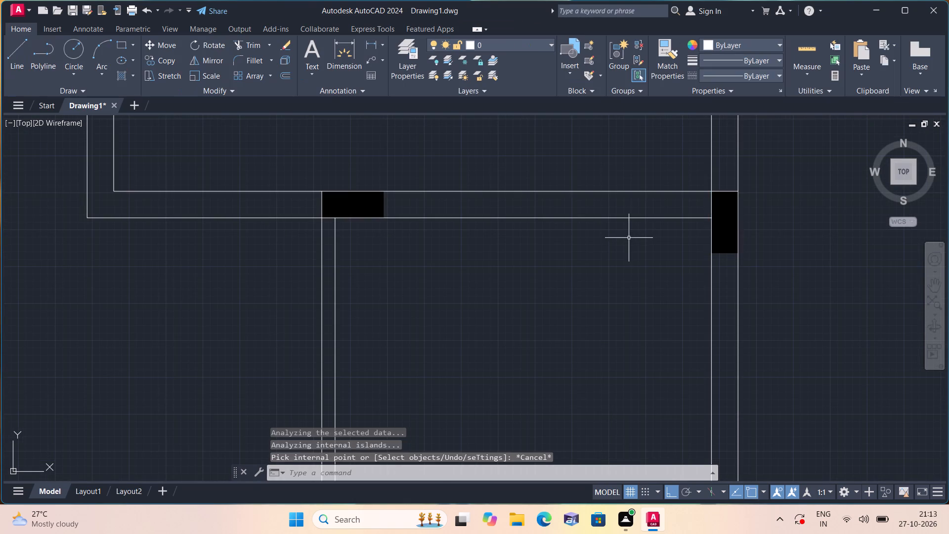
scroll(636, 233, down, 2)
middle_drag(473, 274, 473, 273)
scroll(473, 274, down, 1)
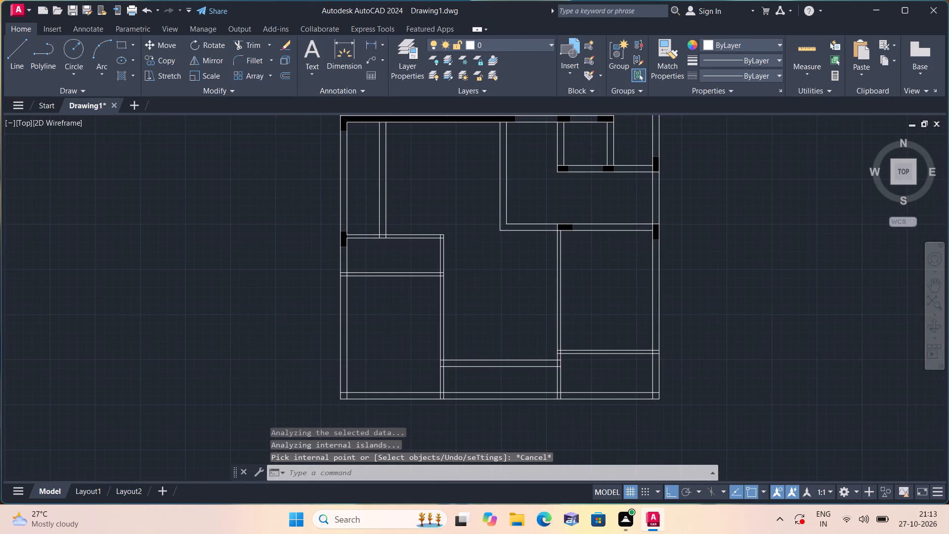
middle_drag(473, 273, 502, 206)
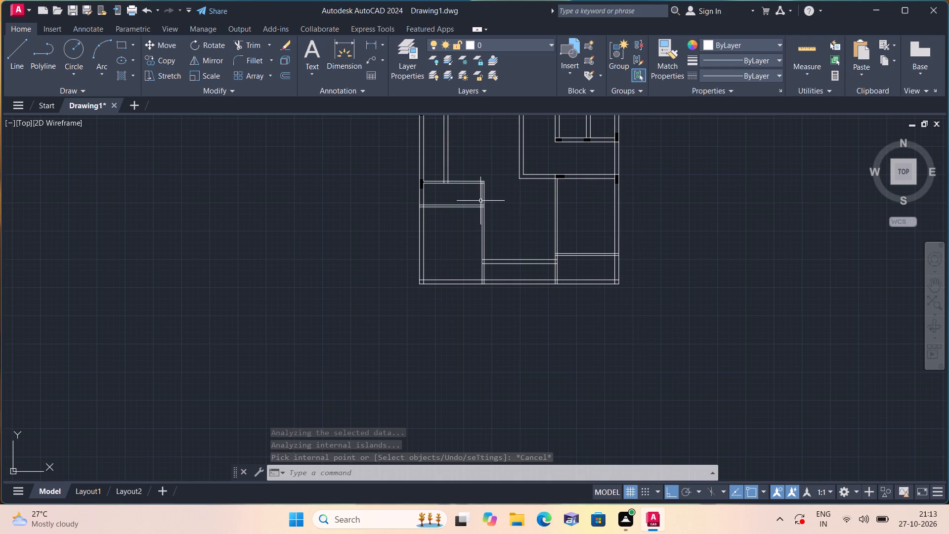
scroll(457, 209, up, 1)
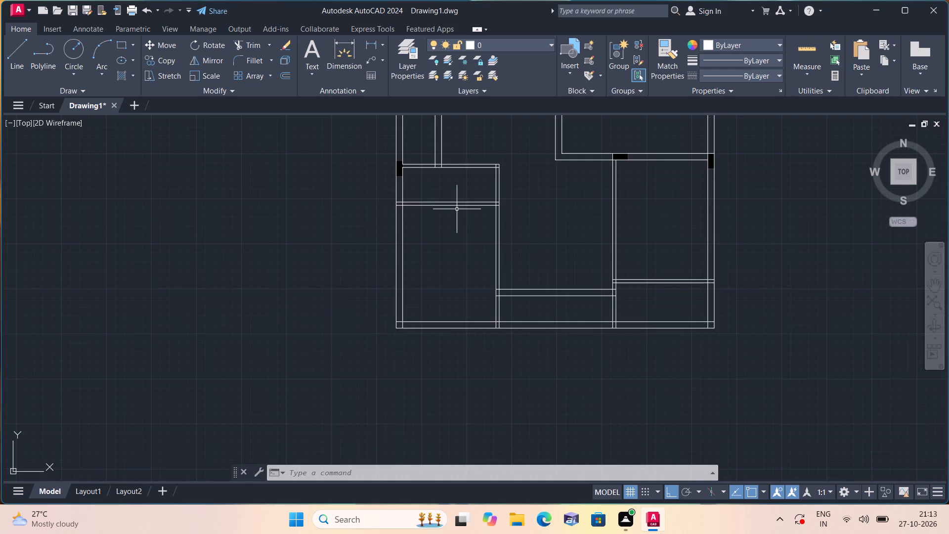
scroll(457, 209, up, 1)
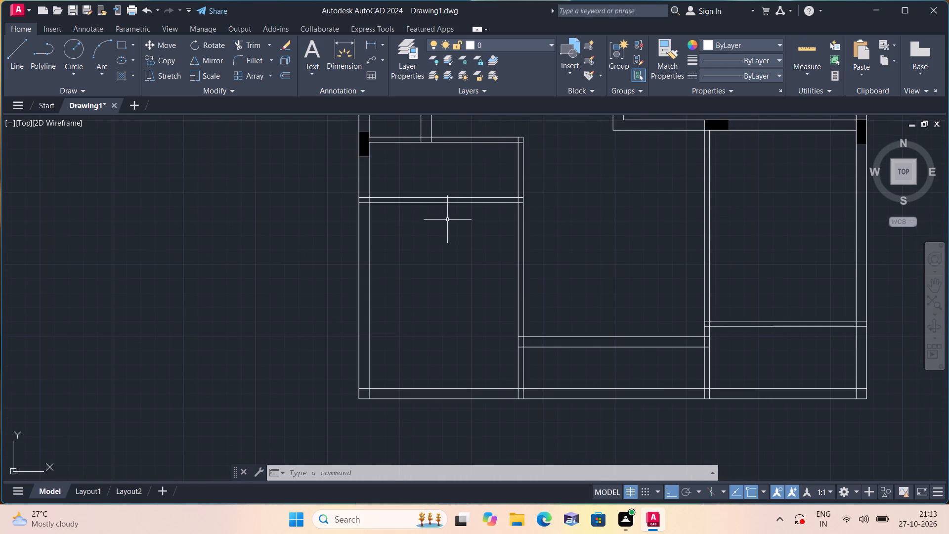
key(l)
key(space)
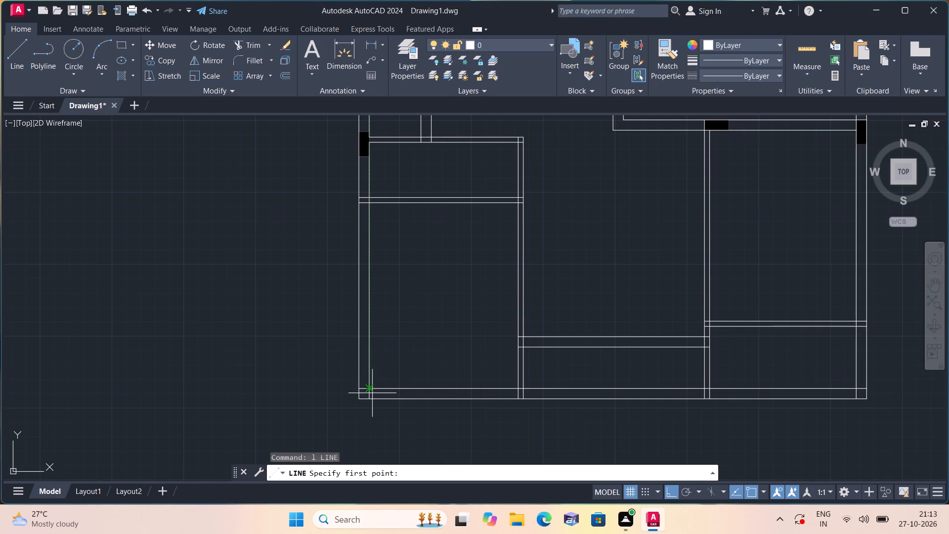
click(368, 386)
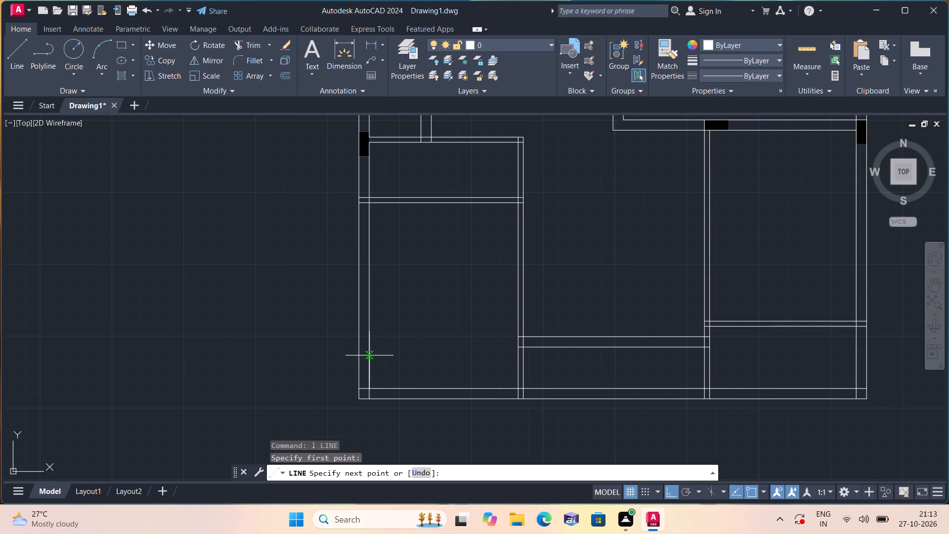
text(1')
key(space)
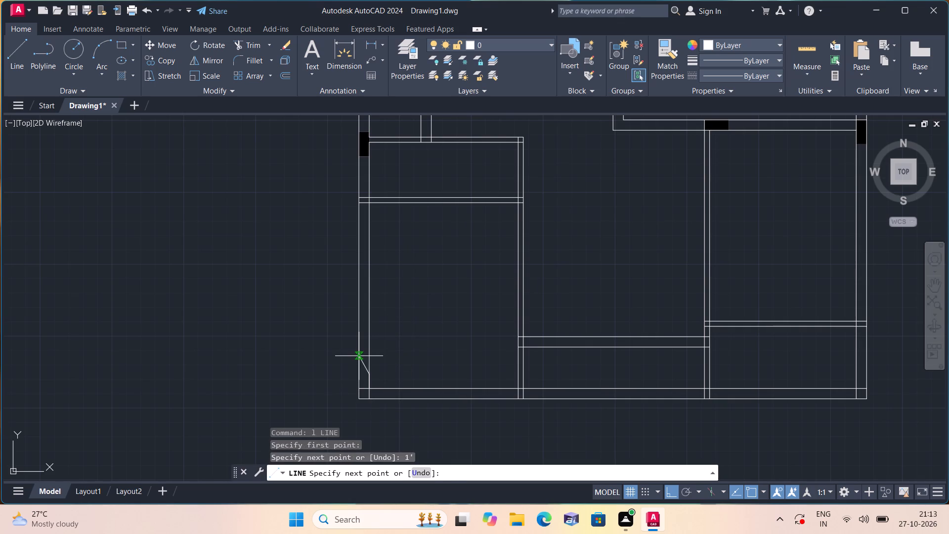
click(358, 373)
key(space)
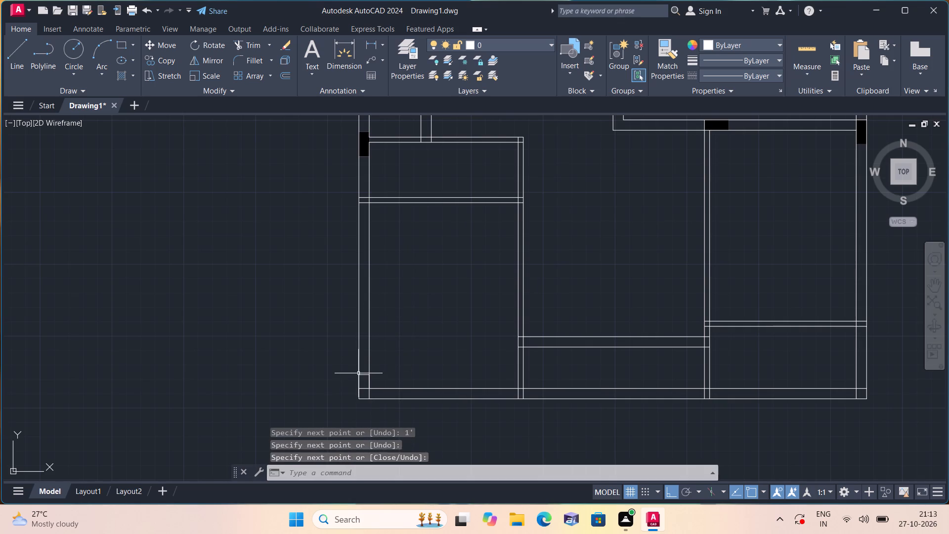
scroll(362, 385, up, 1)
click(374, 383)
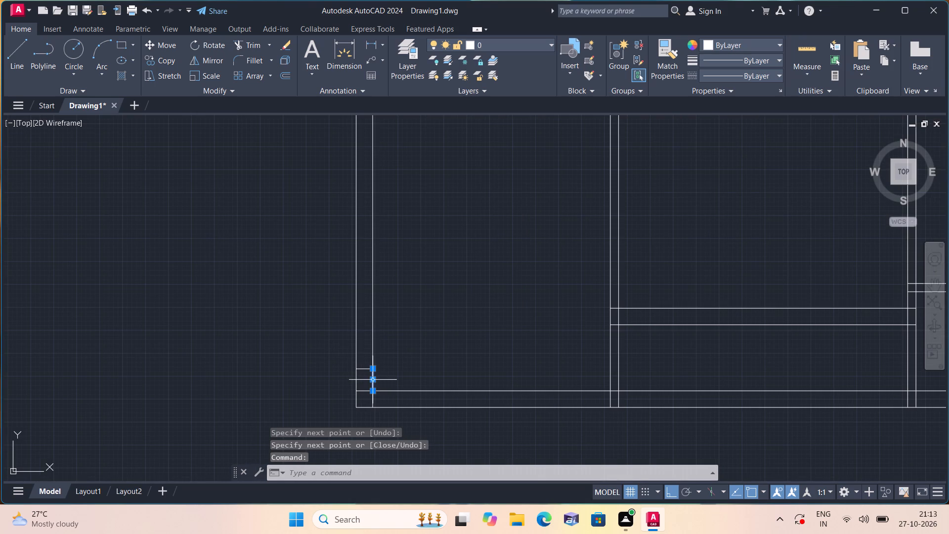
key(Delete)
Trim the south exterior wall's inner line where it crosses the west exterior wall's thickness at the southwest corner.
text(trim)
key(space)
scroll(372, 393, up, 1)
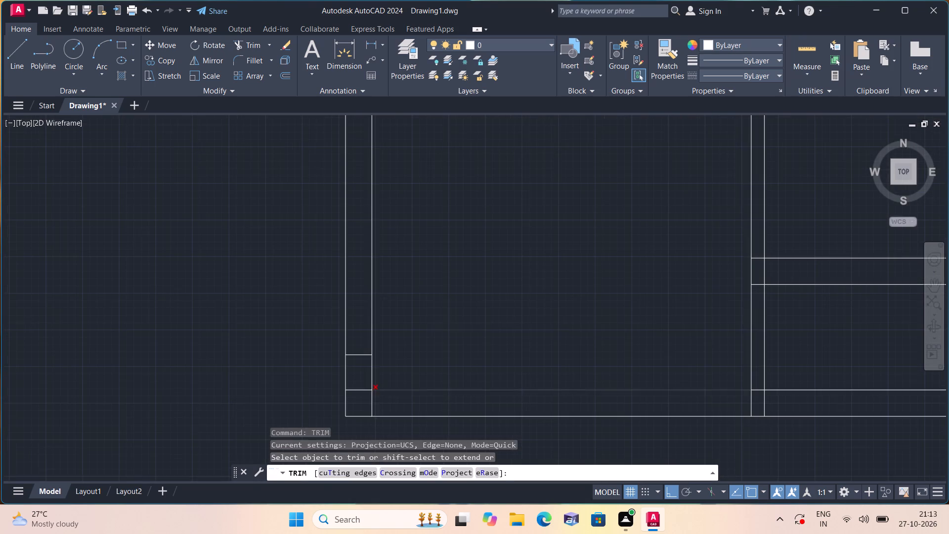
click(365, 388)
key(space)
scroll(380, 357, down, 1)
scroll(376, 380, up, 1)
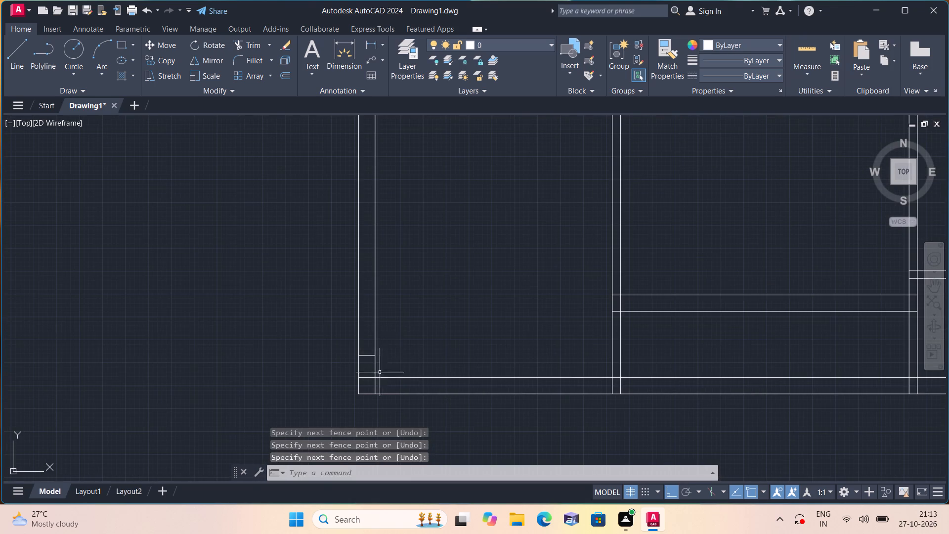
scroll(375, 382, up, 1)
key(space)
click(359, 374)
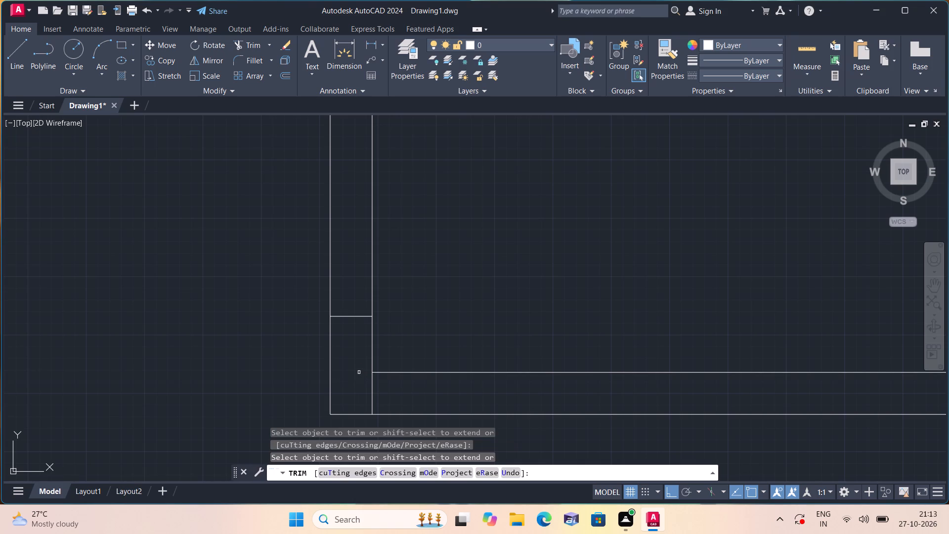
key(space)
Draw a column edge across the east exterior wall, 1' north of the south wall's inner line, and delete its vertical guide segment.
scroll(417, 343, down, 1)
scroll(456, 323, down, 1)
middle_drag(456, 323, 309, 282)
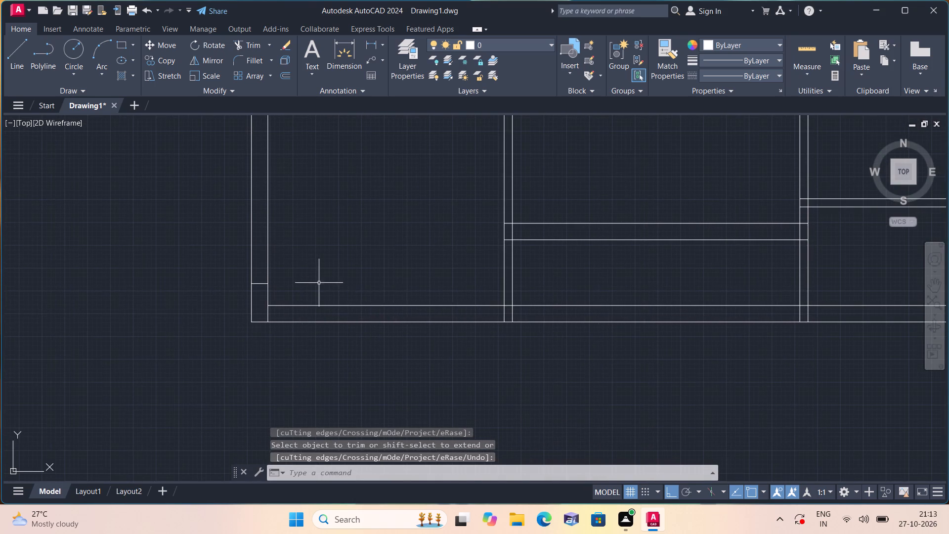
scroll(511, 307, down, 1)
middle_drag(567, 287, 455, 288)
key(l)
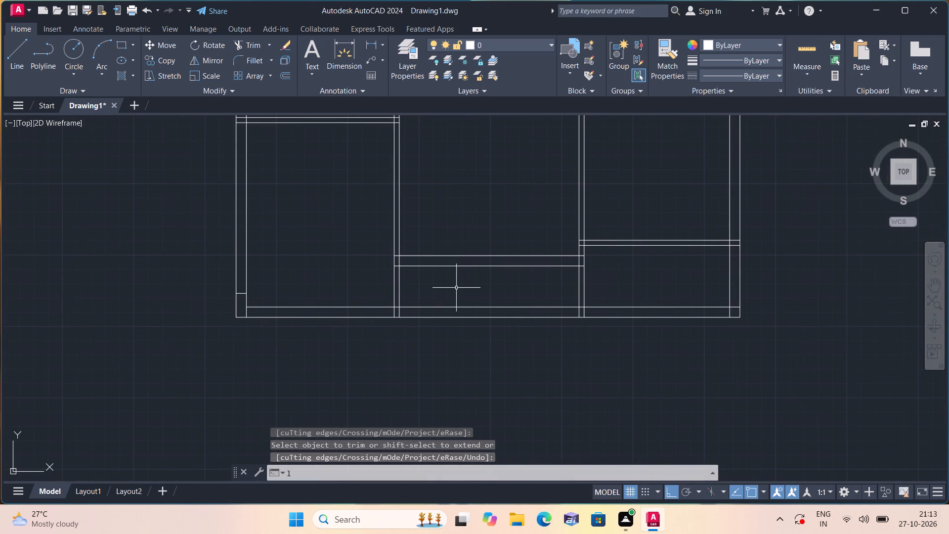
key(space)
scroll(722, 303, up, 2)
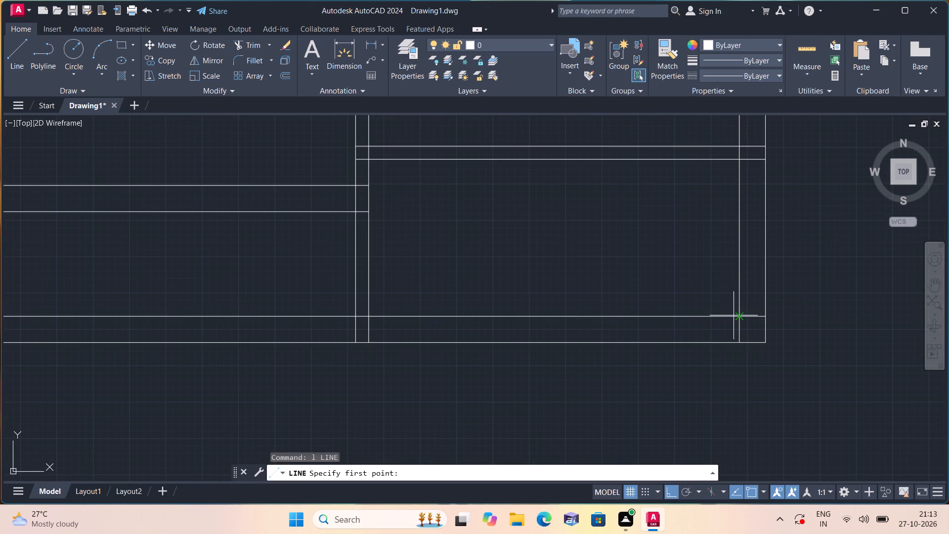
click(741, 316)
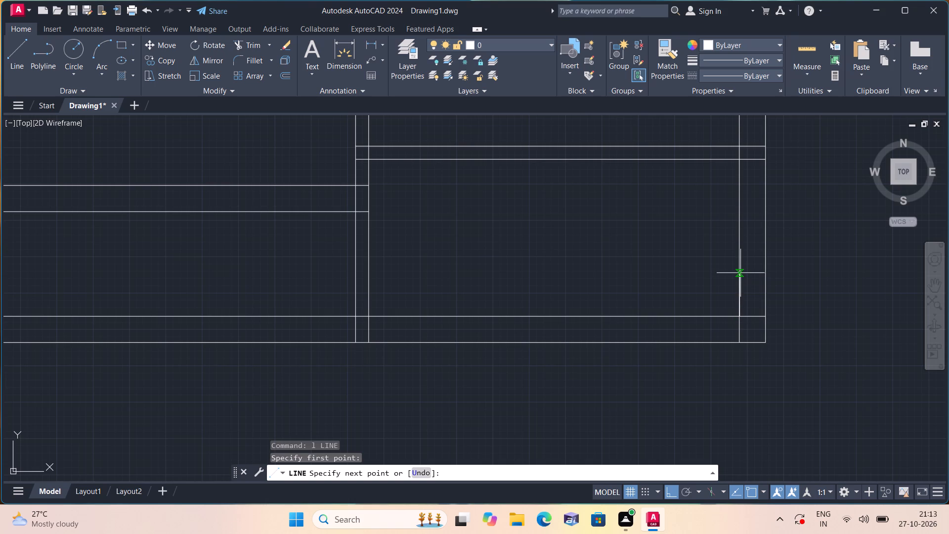
key(1)
key(apostrophe)
key(space)
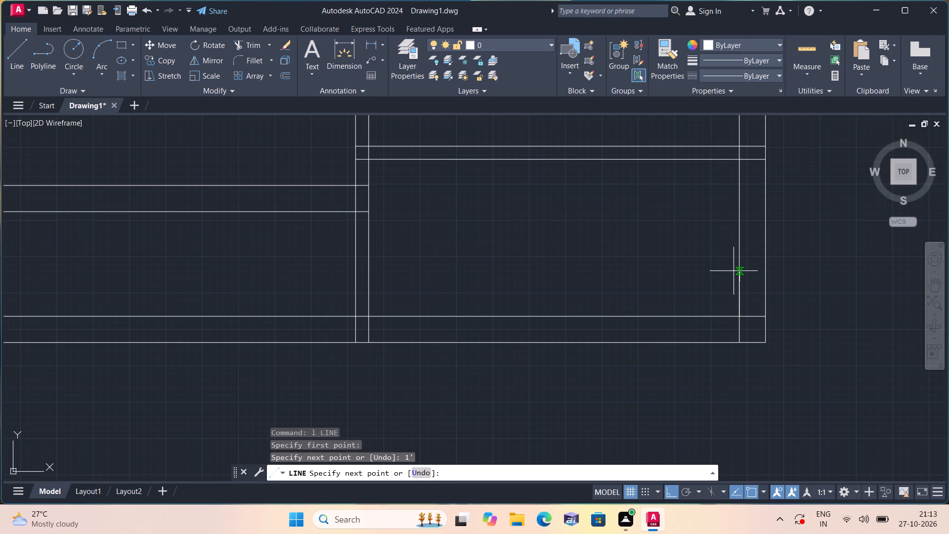
scroll(750, 276, up, 1)
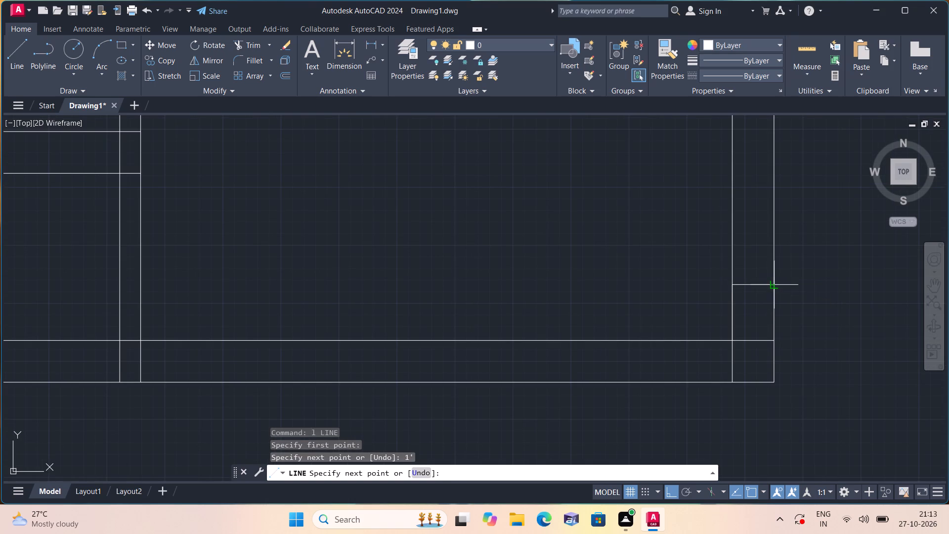
click(772, 286)
key(space)
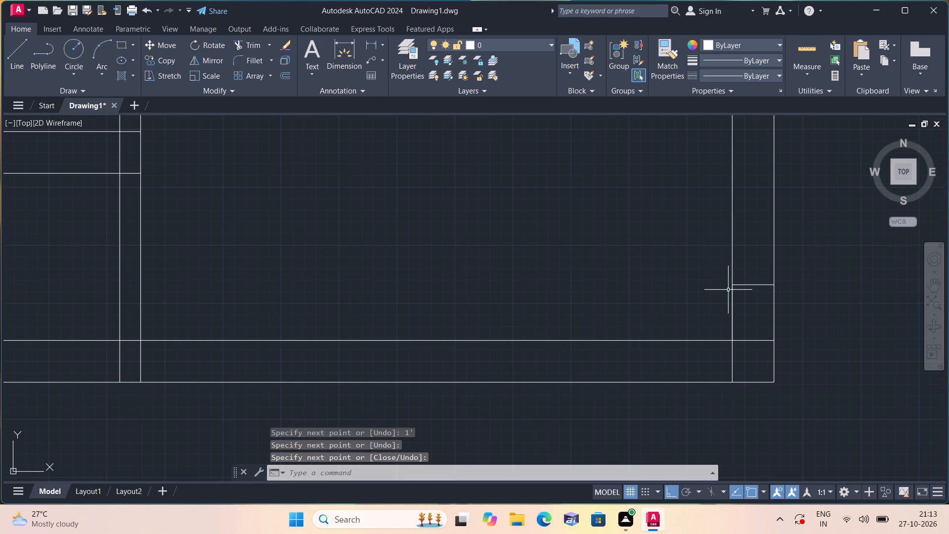
click(733, 293)
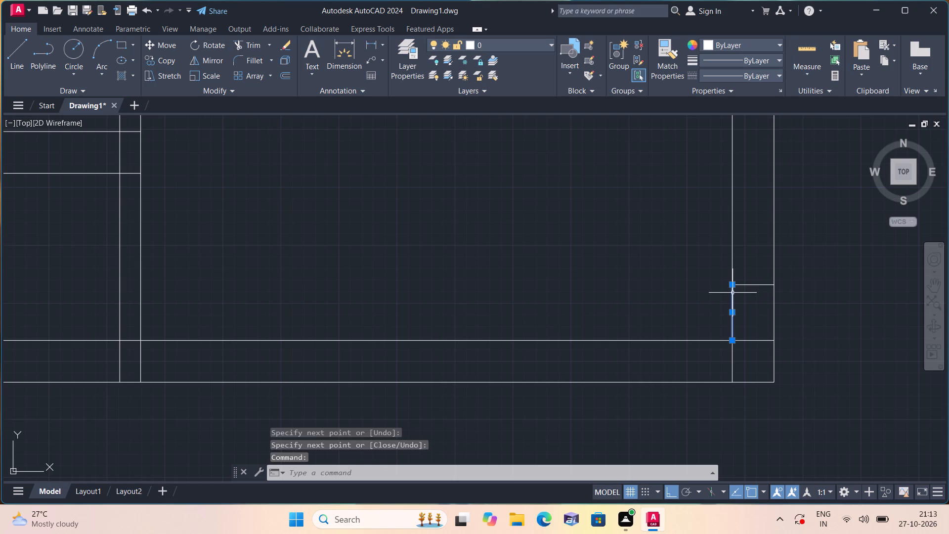
key(Delete)
Trim the south exterior wall's inner line where it crosses the east exterior wall's thickness at the southeast corner.
text(tr)
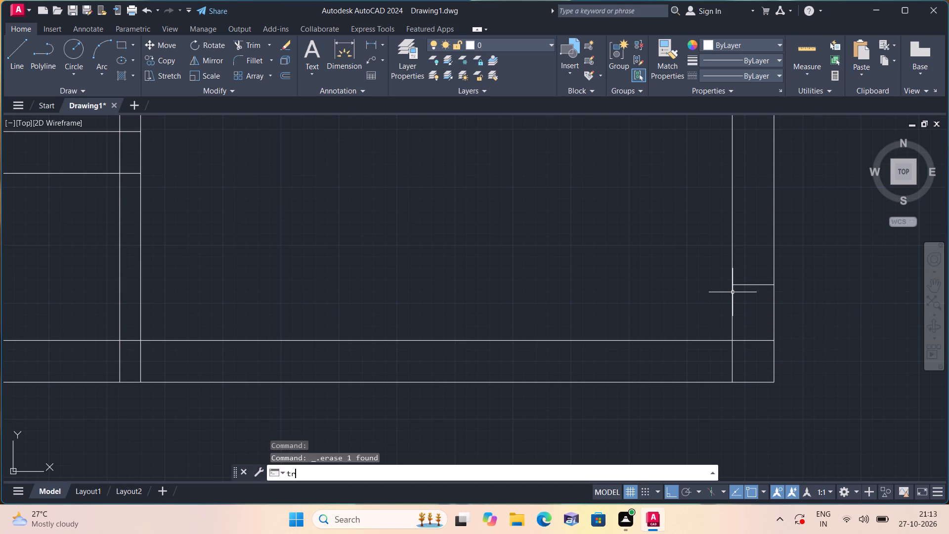
text(im)
key(space)
drag(762, 326, 758, 353)
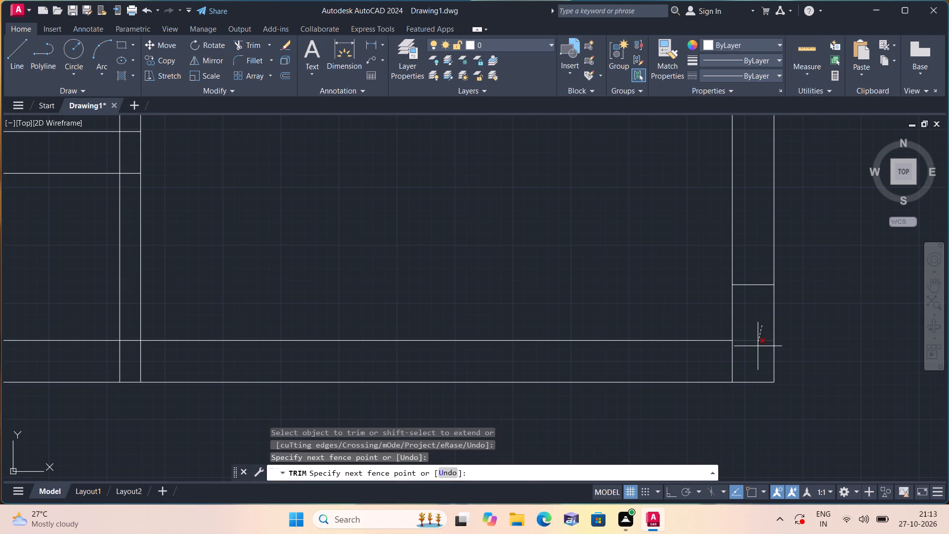
drag(758, 353, 758, 355)
key(space)
Draw a column edge across the south wall, 4.5" east of the southeast room's west partition, and delete its horizontal guide segment.
scroll(760, 322, down, 1)
middle_drag(760, 322, 761, 293)
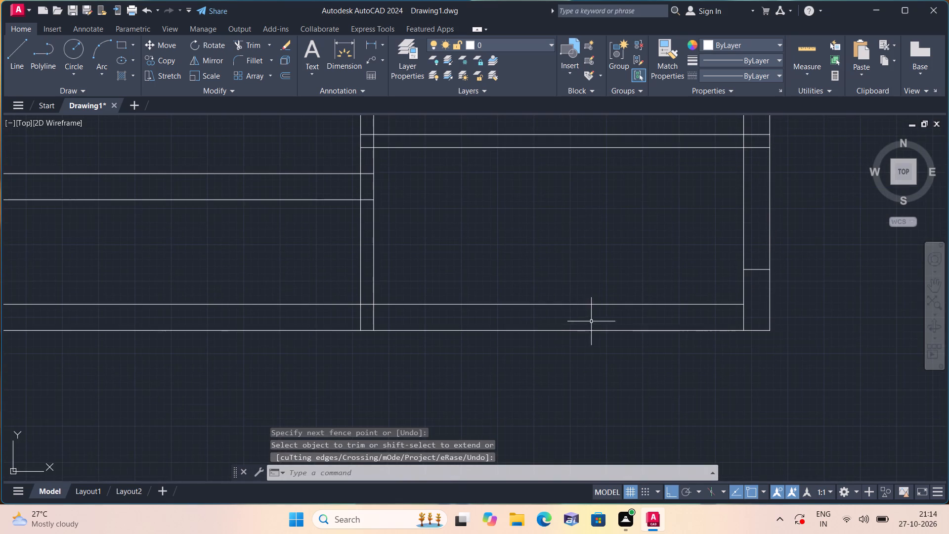
middle_drag(548, 315, 623, 286)
scroll(559, 308, down, 1)
scroll(623, 286, up, 1)
key(l)
key(space)
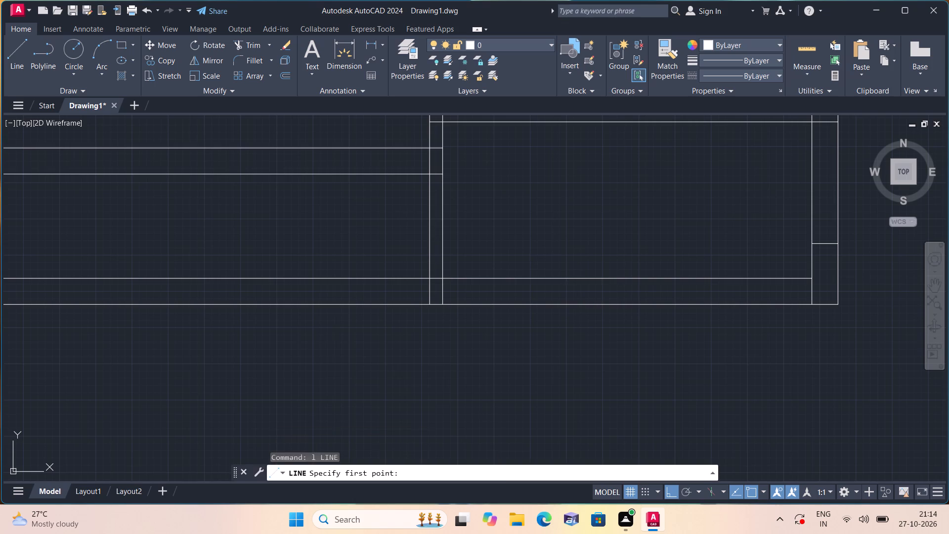
click(444, 280)
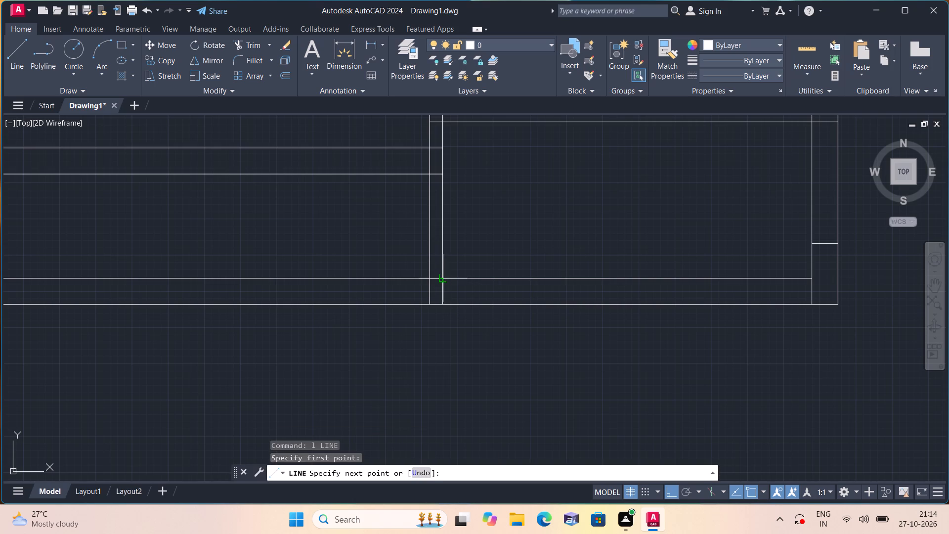
key(1)
key(BackSpace)
text(4.5)
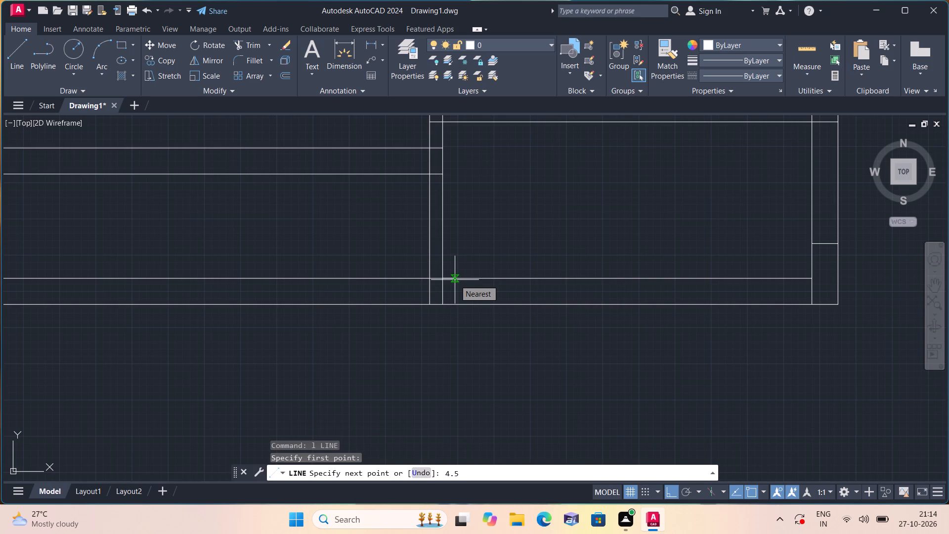
text(")
key(space)
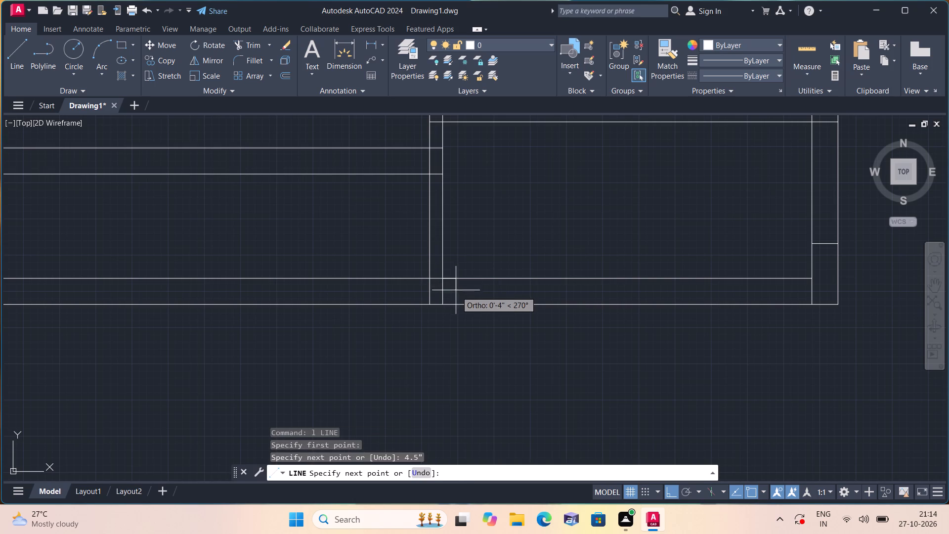
click(456, 303)
key(space)
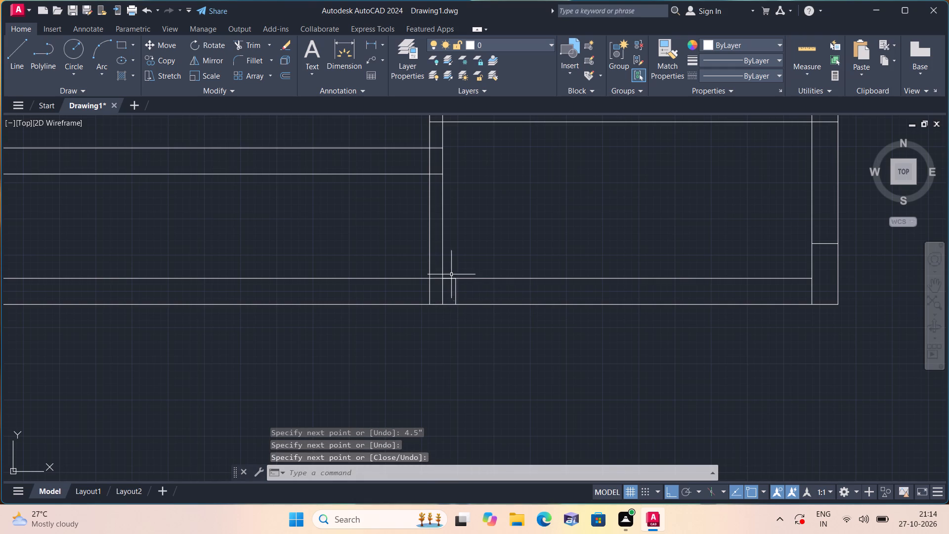
click(449, 278)
key(Delete)
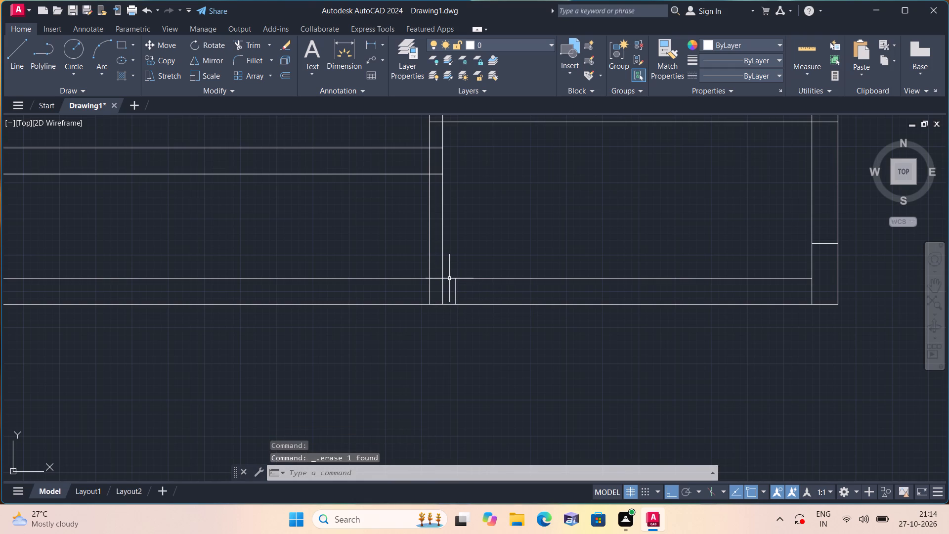
Outline the column at the southeast room's west partition, running 1' north from the south wall's inner line and west across the partition.
key(l)
key(space)
click(456, 279)
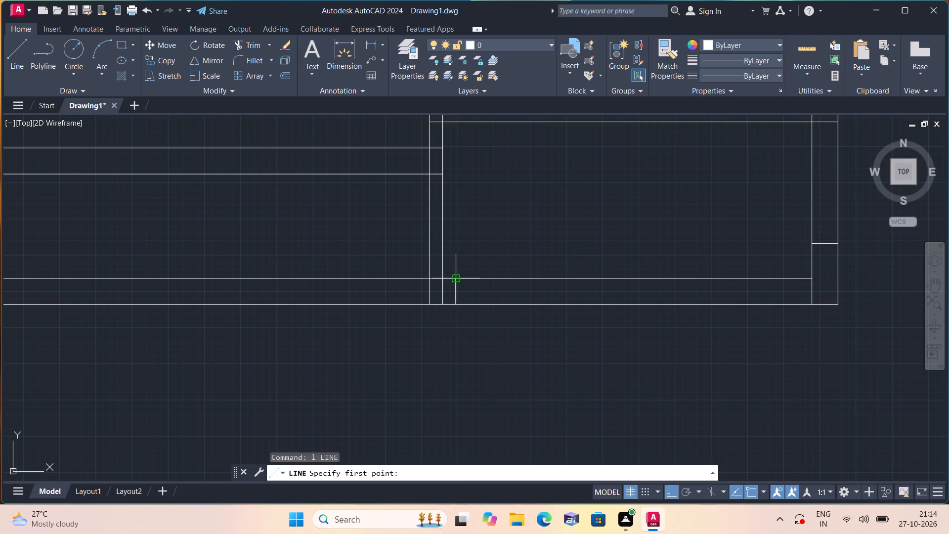
key(1)
text(')
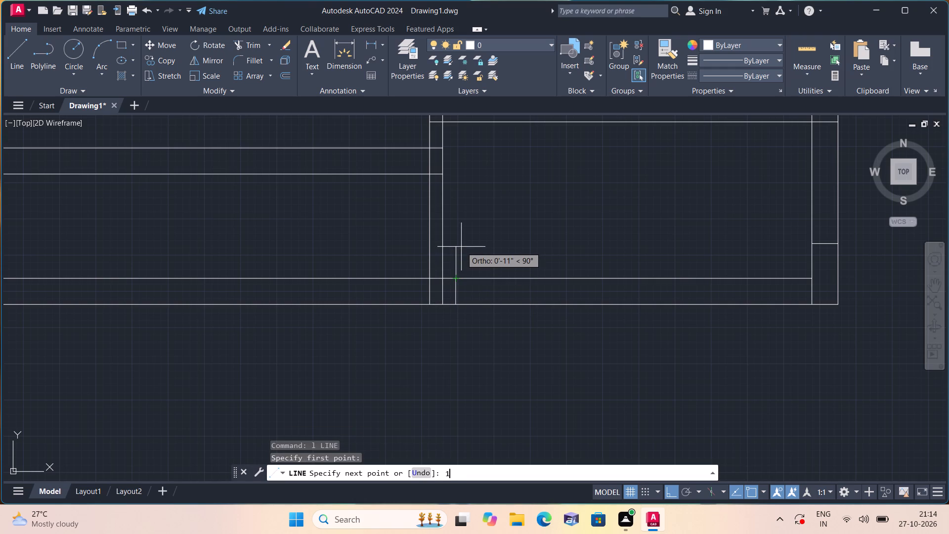
key(space)
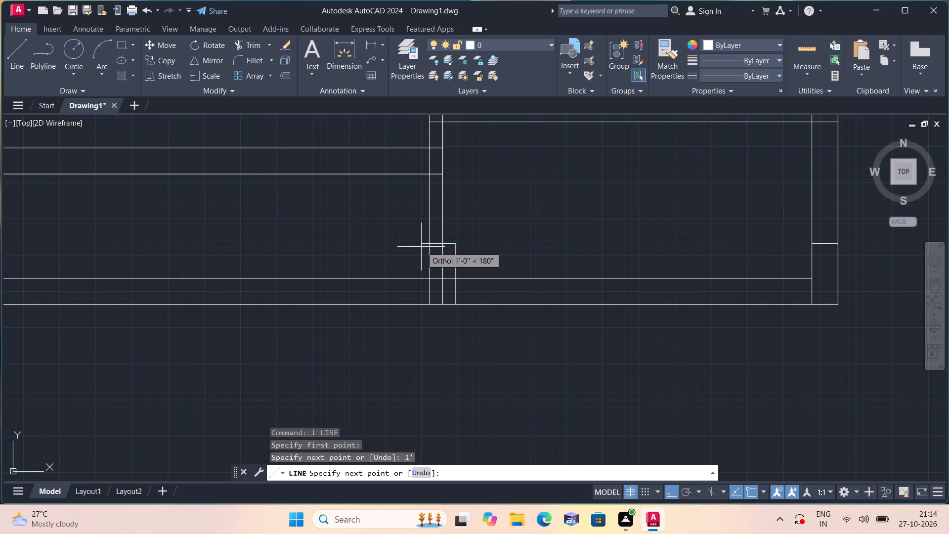
click(433, 246)
key(space)
Trim the partition and south wall lines that run inside the new column outline at the southeast room's west partition.
text(trim)
key(space)
click(439, 252)
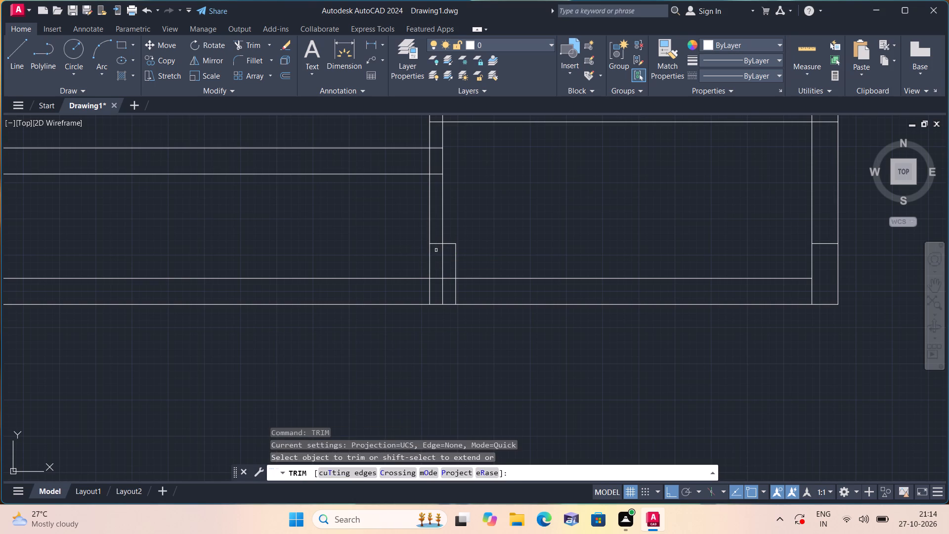
click(443, 282)
click(445, 279)
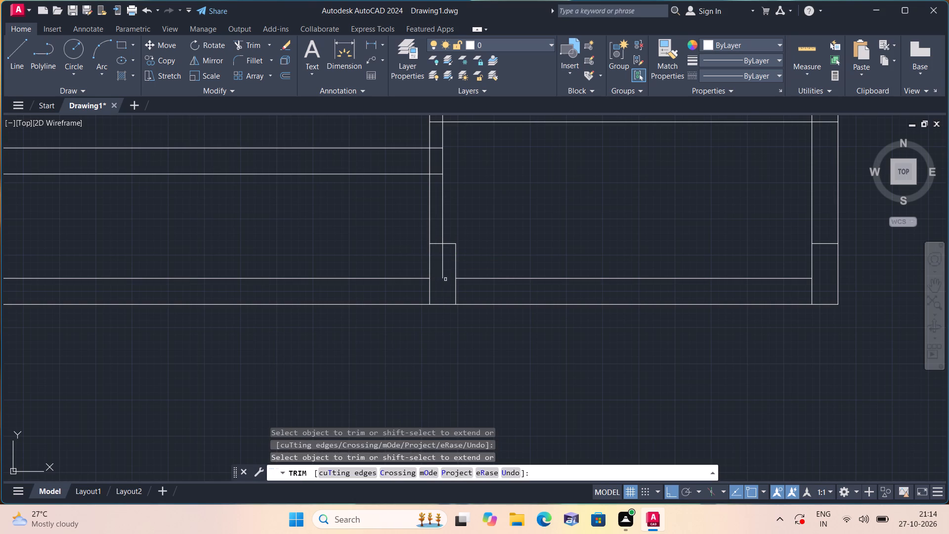
click(443, 269)
key(space)
Fill the three south wall columns with solid hatch: at the southeast room's west partition, the southeast corner and the southwest corner.
text(h)
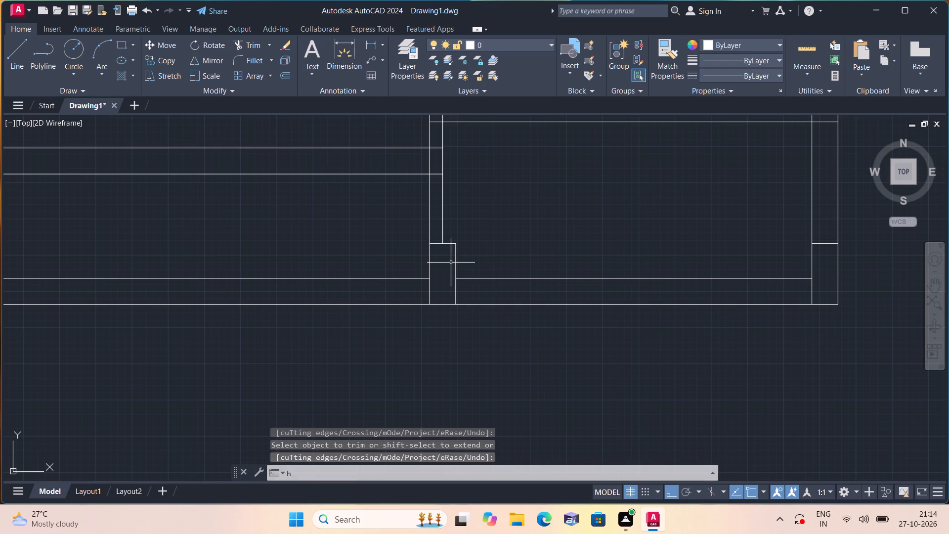
key(space)
click(450, 263)
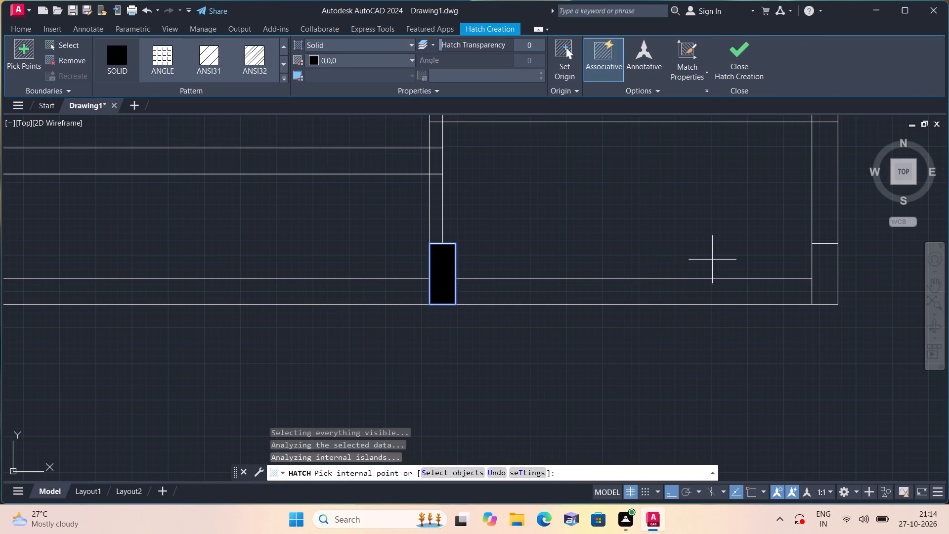
click(818, 260)
scroll(795, 234, down, 3)
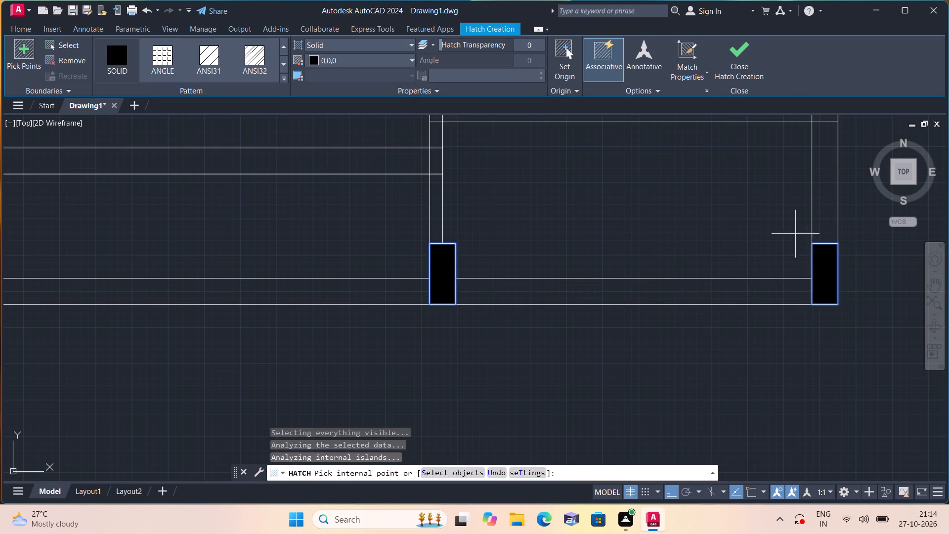
scroll(698, 254, up, 1)
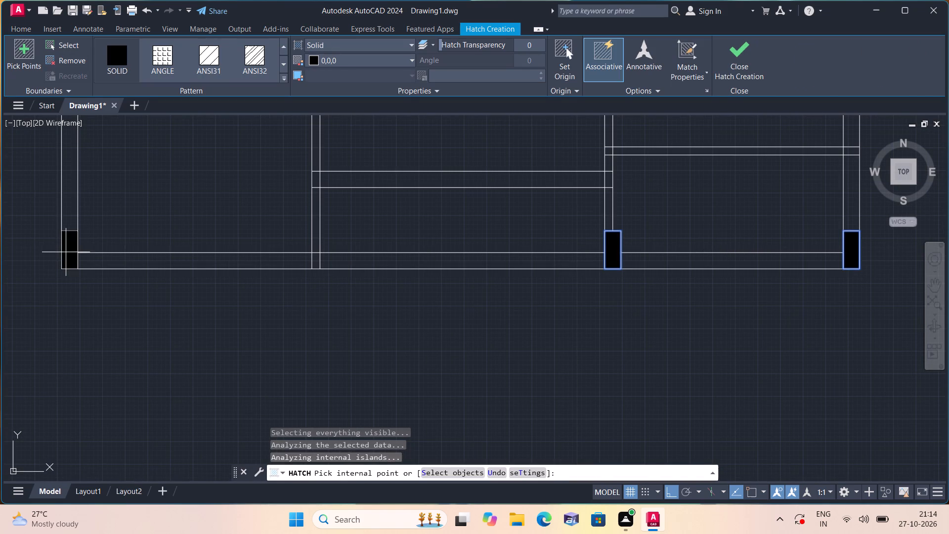
click(67, 251)
key(Escape)
Examine the column and partition layout across the whole floor plan, from the south wall up to the north wall.
scroll(221, 232, down, 1)
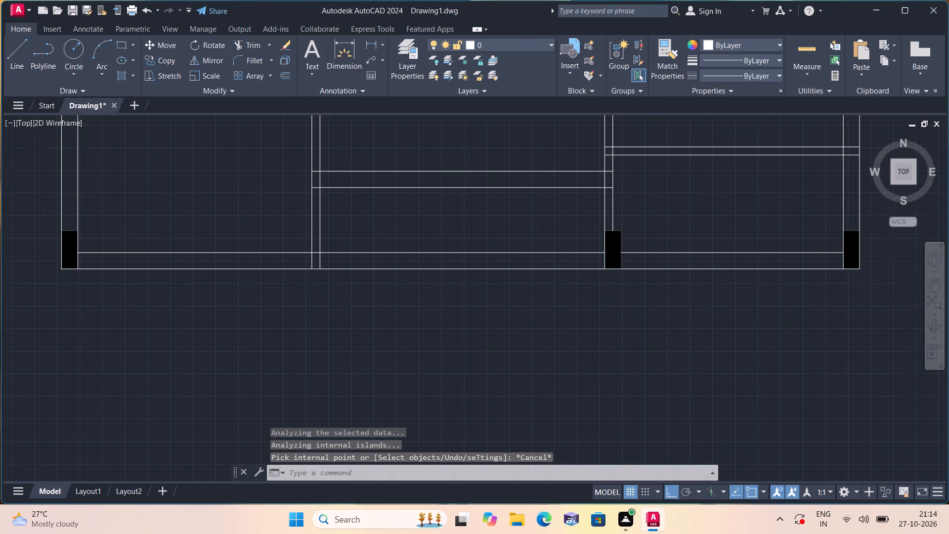
scroll(296, 219, down, 1)
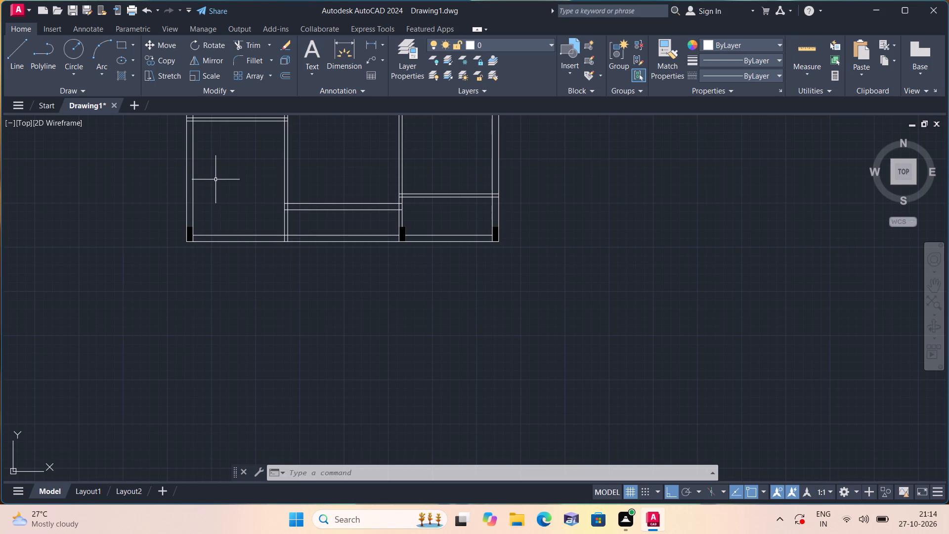
middle_drag(210, 184, 190, 239)
scroll(230, 209, up, 1)
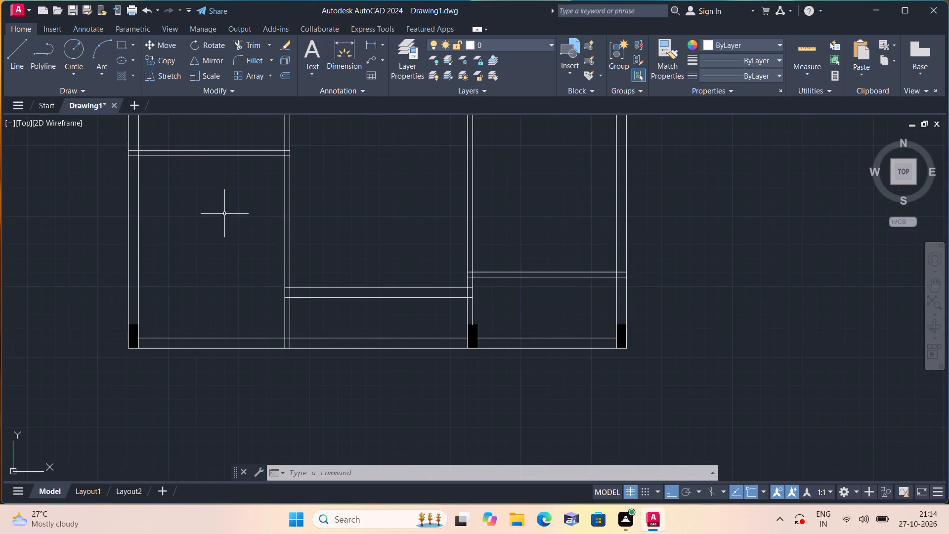
middle_drag(224, 218, 277, 317)
scroll(224, 218, down, 1)
middle_drag(292, 193, 337, 316)
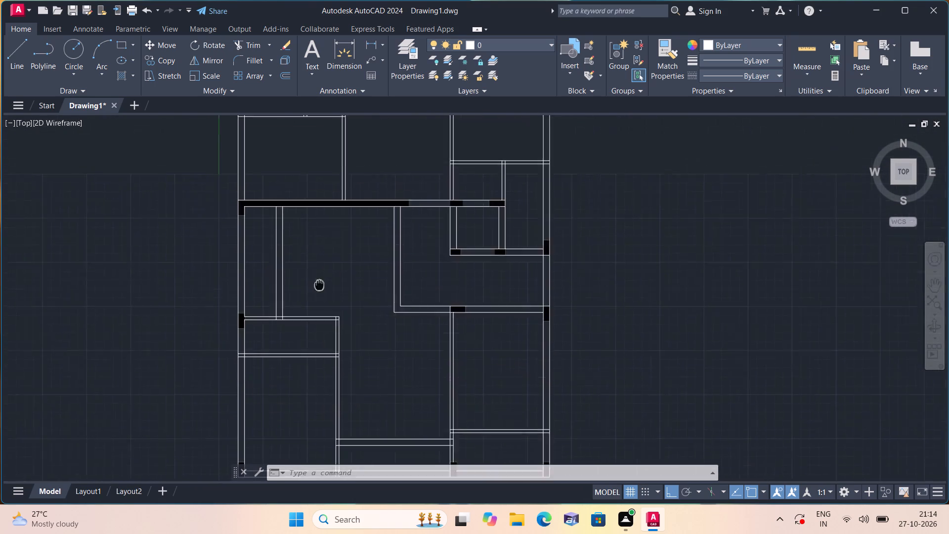
middle_drag(337, 316, 350, 333)
middle_drag(363, 244, 360, 360)
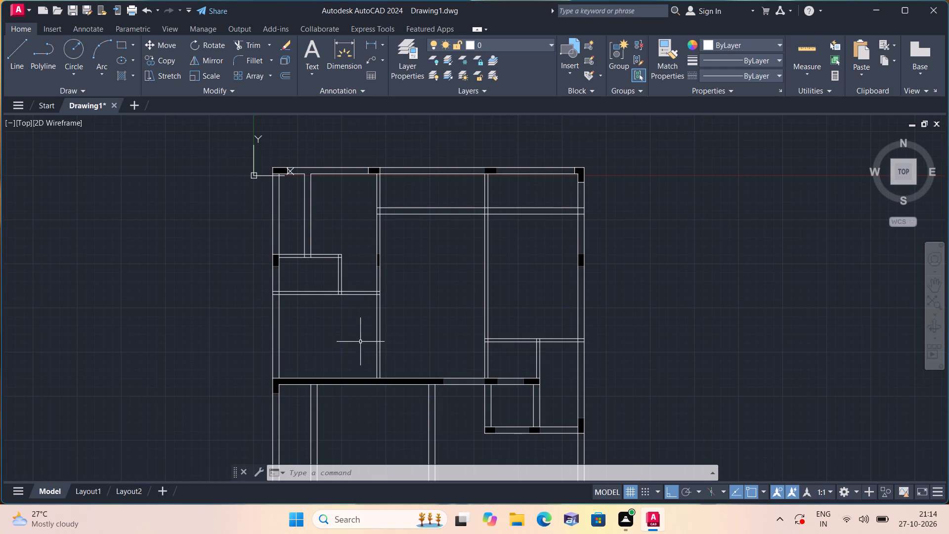
scroll(366, 271, up, 1)
scroll(366, 272, down, 1)
middle_drag(366, 272, 356, 334)
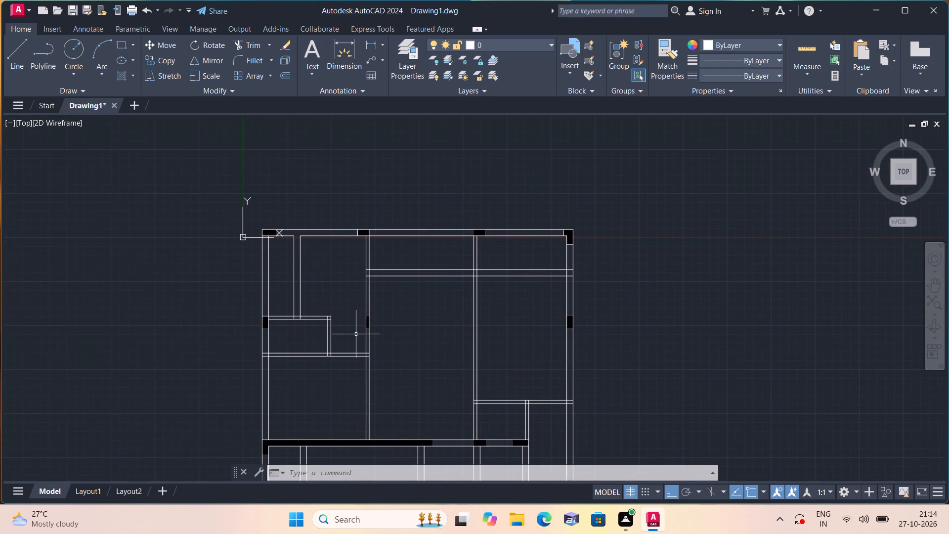
scroll(356, 334, up, 1)
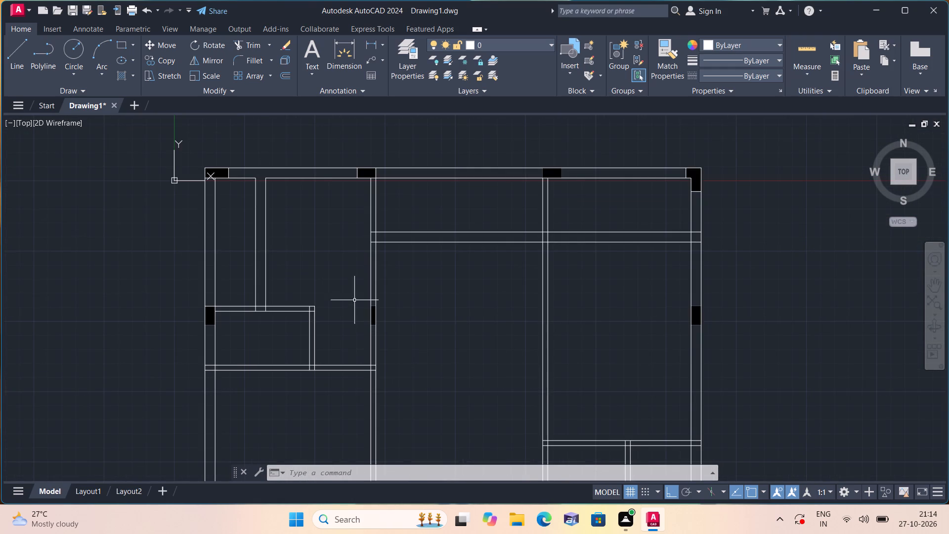
middle_drag(368, 266, 361, 288)
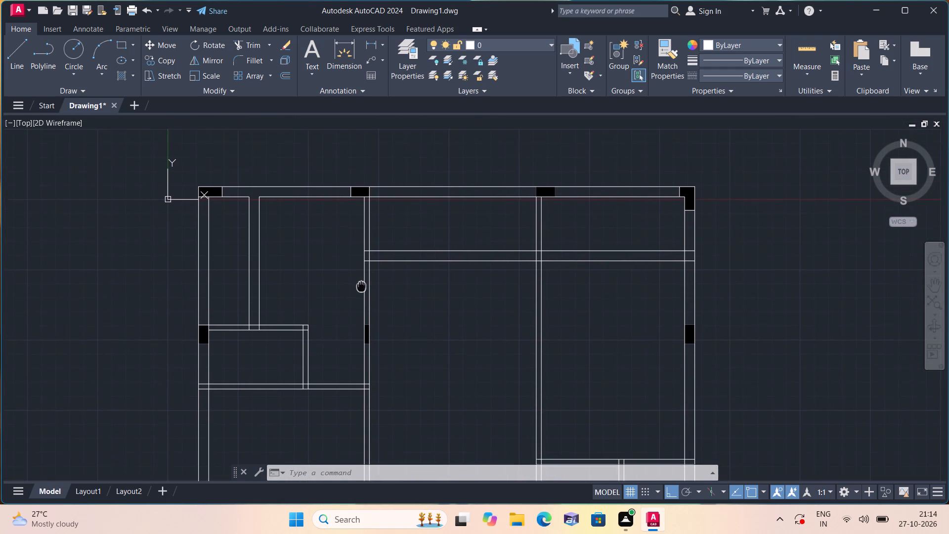
middle_drag(361, 288, 361, 291)
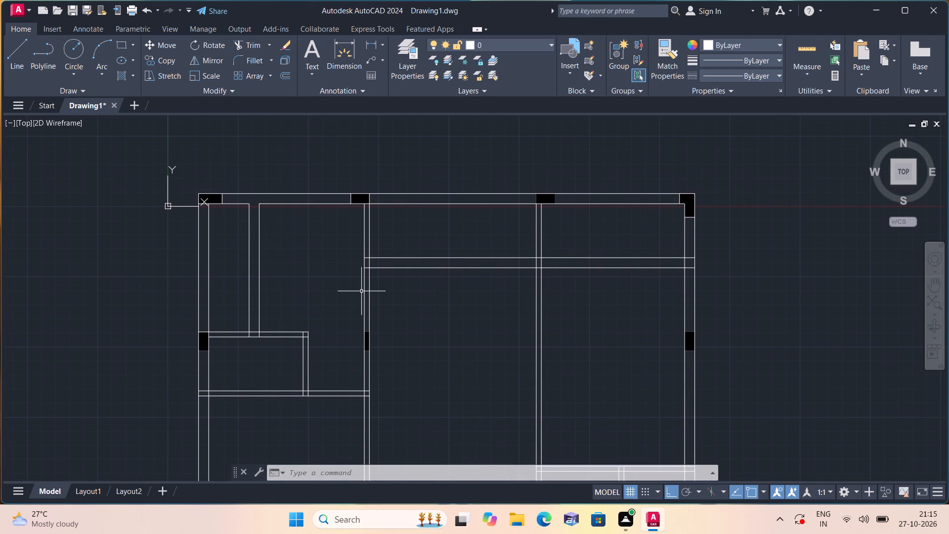
scroll(299, 256, down, 1)
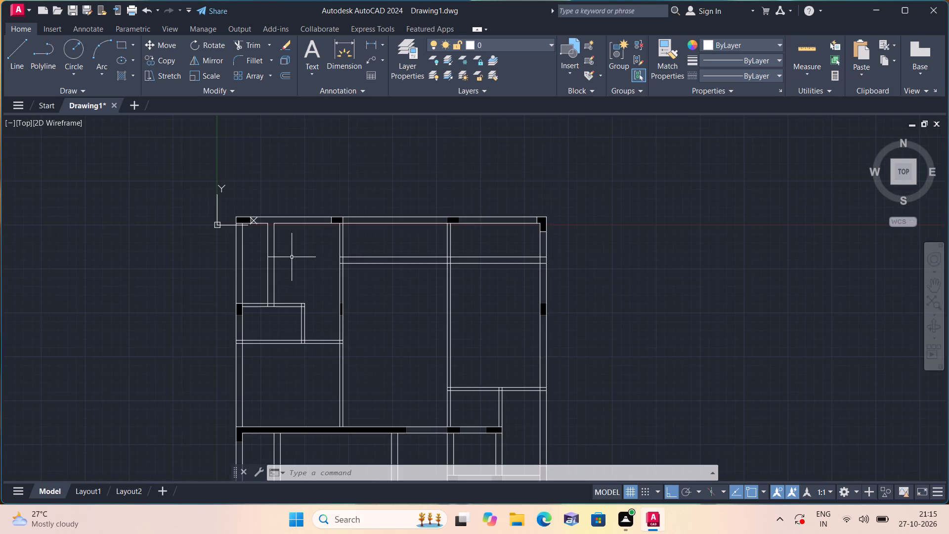
middle_drag(377, 295, 316, 278)
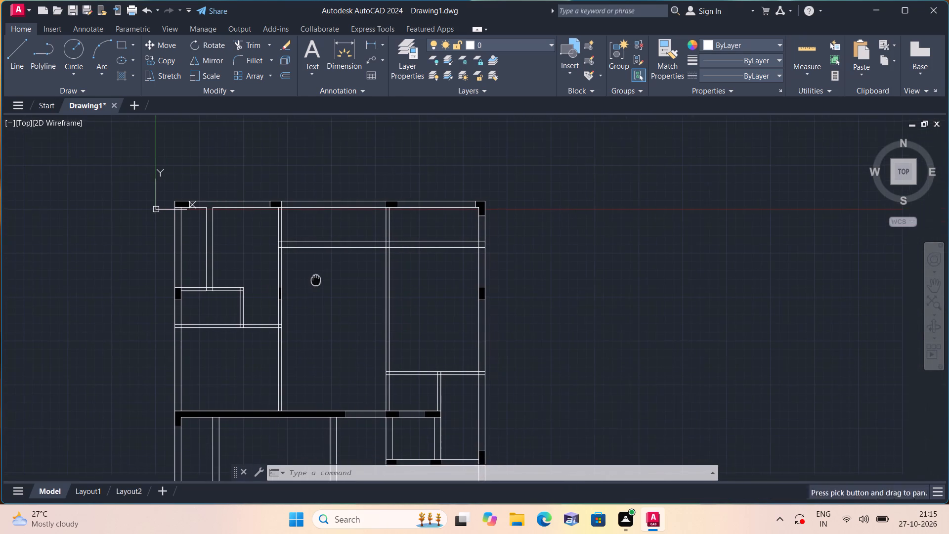
Create a new layer, set its color to cyan and make it the current layer.
click(409, 79)
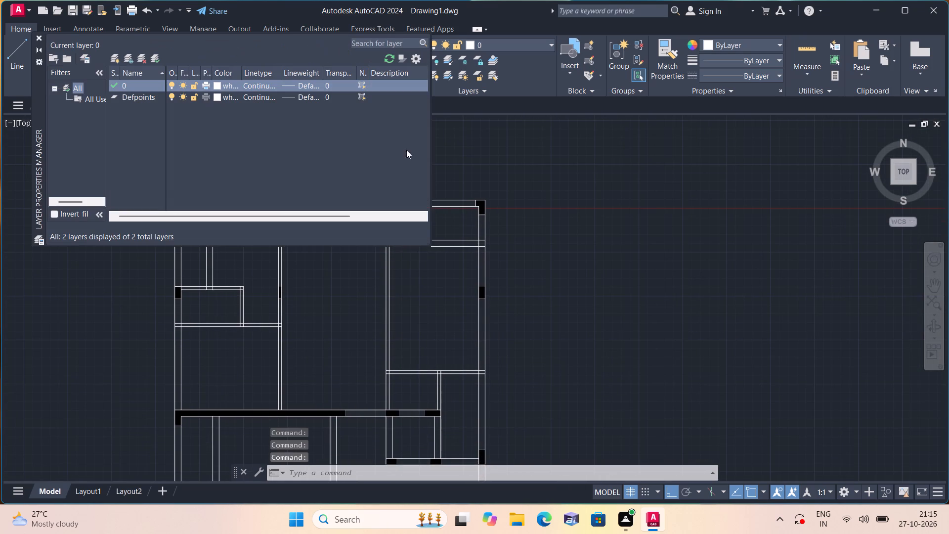
right_click(383, 155)
click(421, 208)
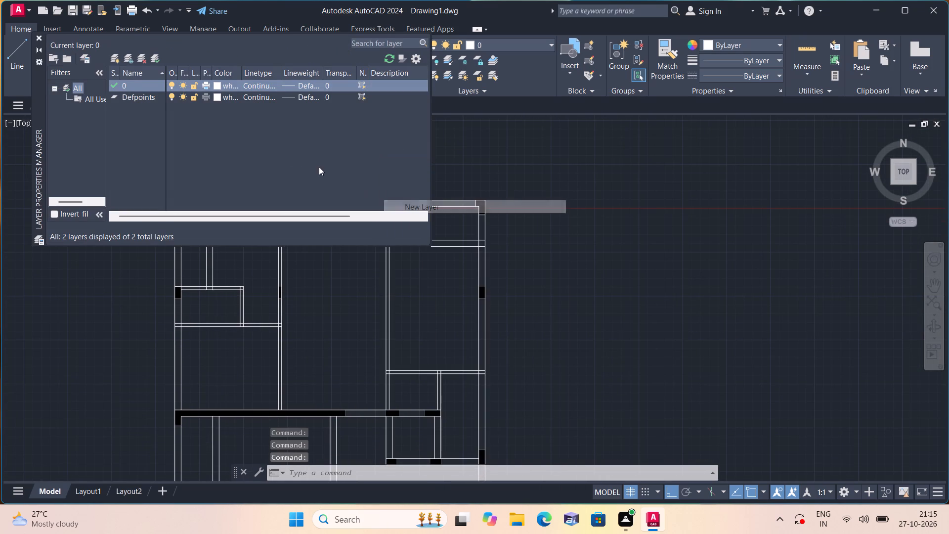
click(217, 95)
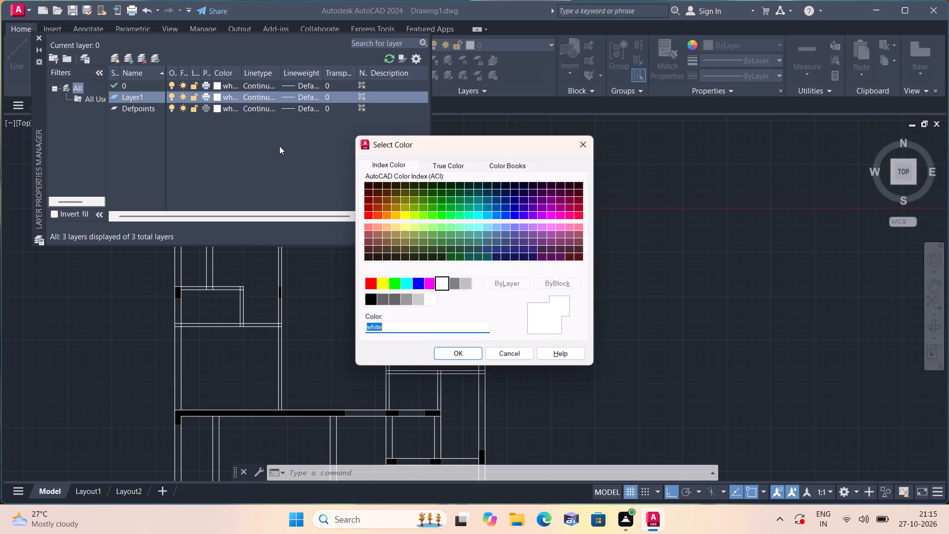
click(409, 279)
click(453, 353)
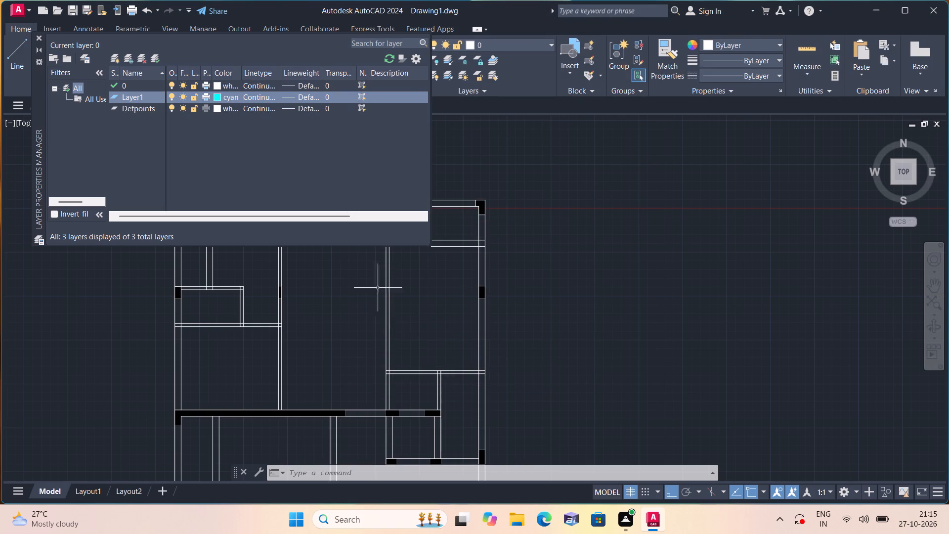
click(39, 36)
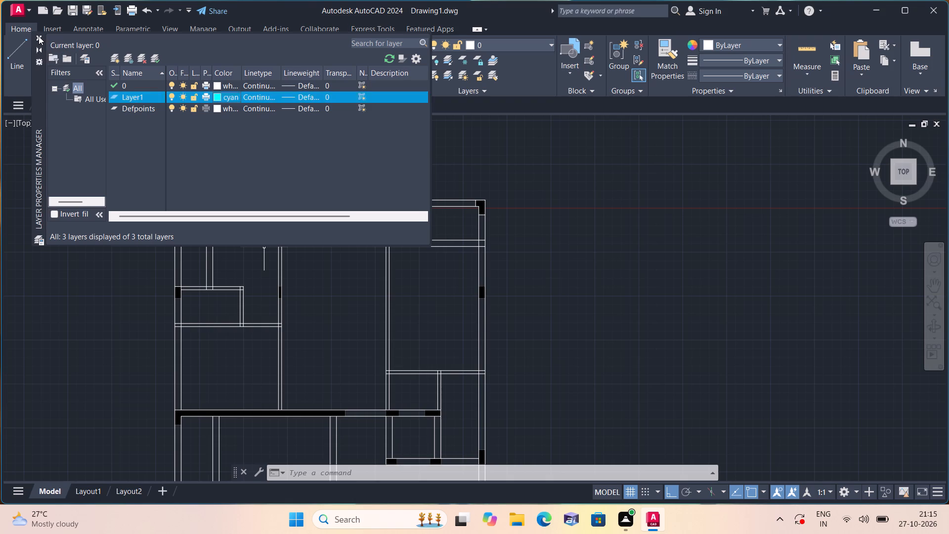
click(532, 46)
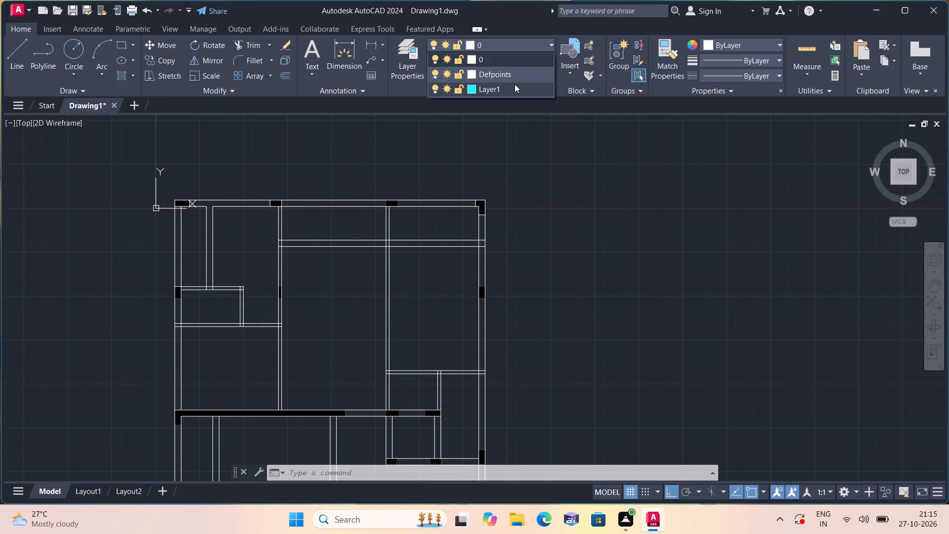
click(514, 88)
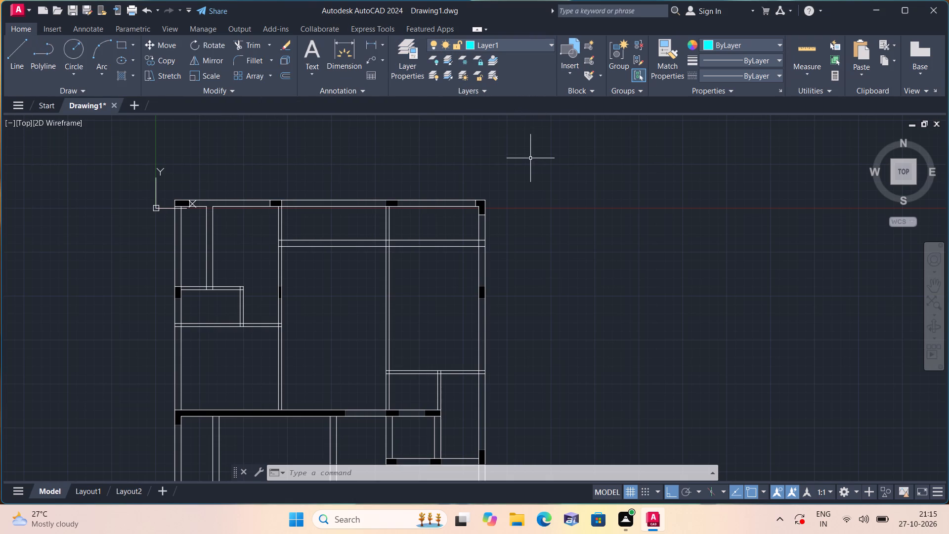
Draw a closed rectangle 9" wide and 3' tall in the empty space northeast of the floor plan.
key(l)
key(space)
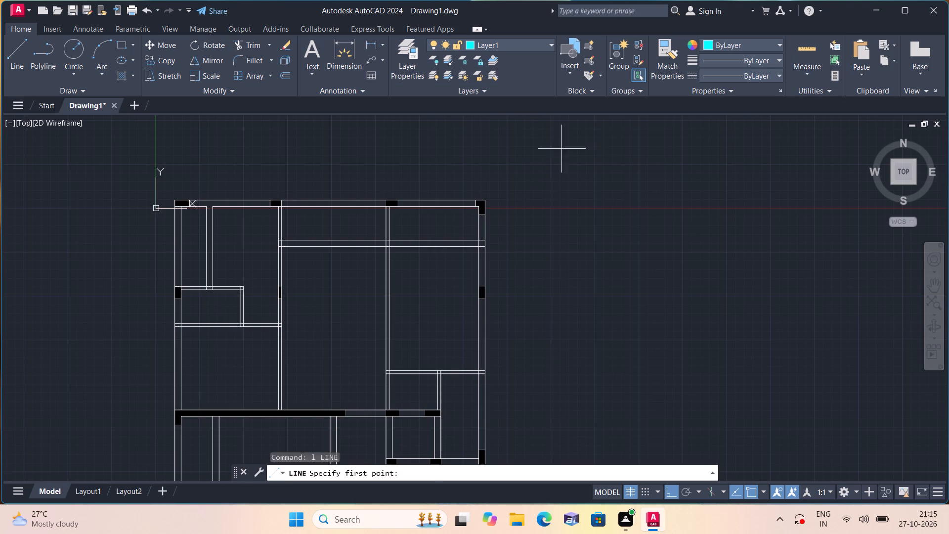
click(562, 171)
text(3')
key(space)
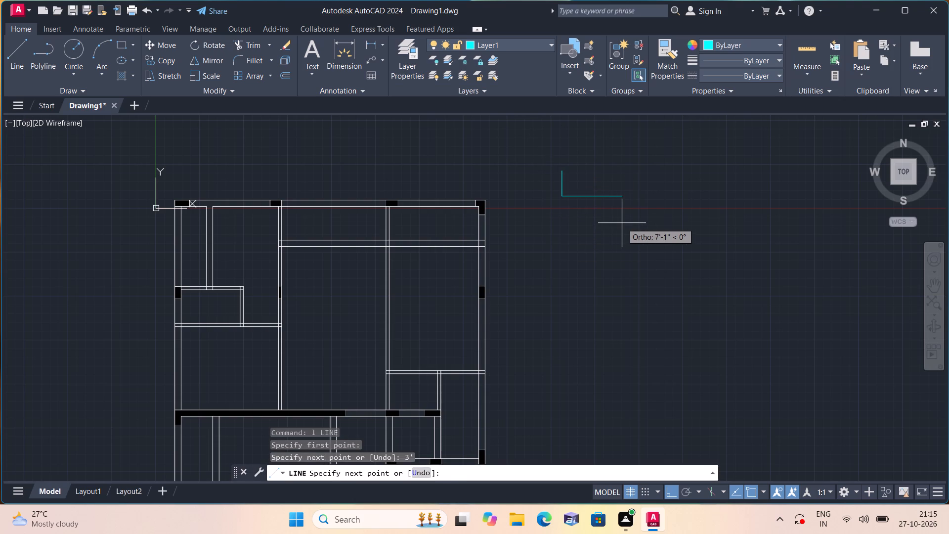
key(9)
key(shift+quotedbl)
key(space)
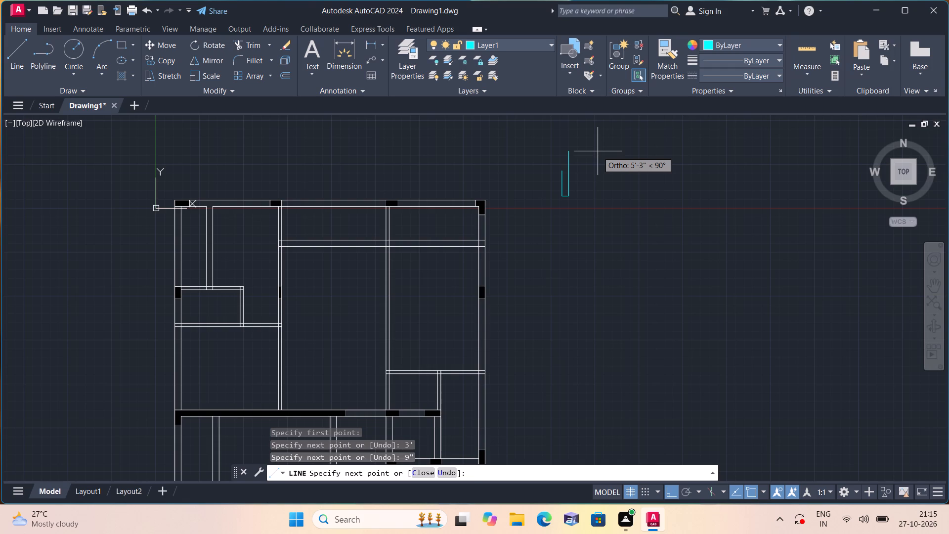
text(3')
key(space)
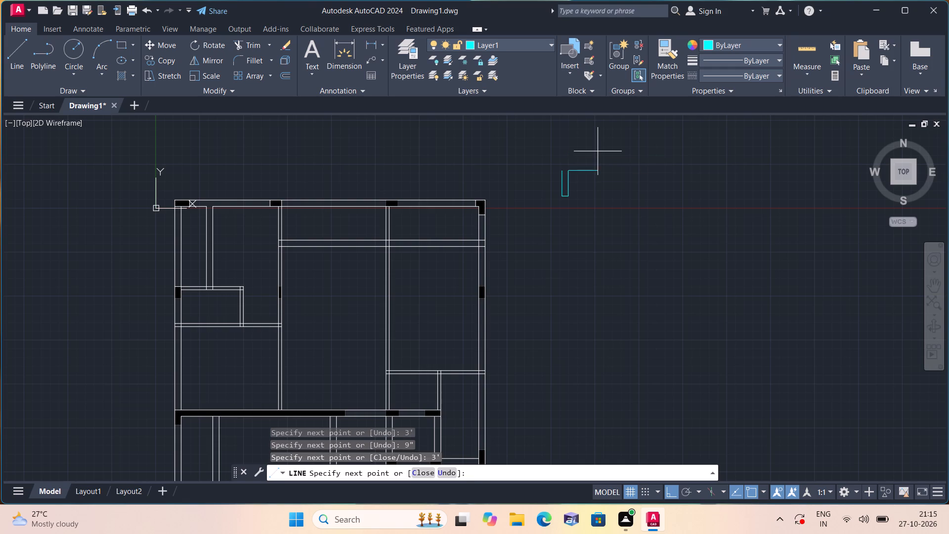
scroll(566, 164, up, 1)
click(562, 173)
key(space)
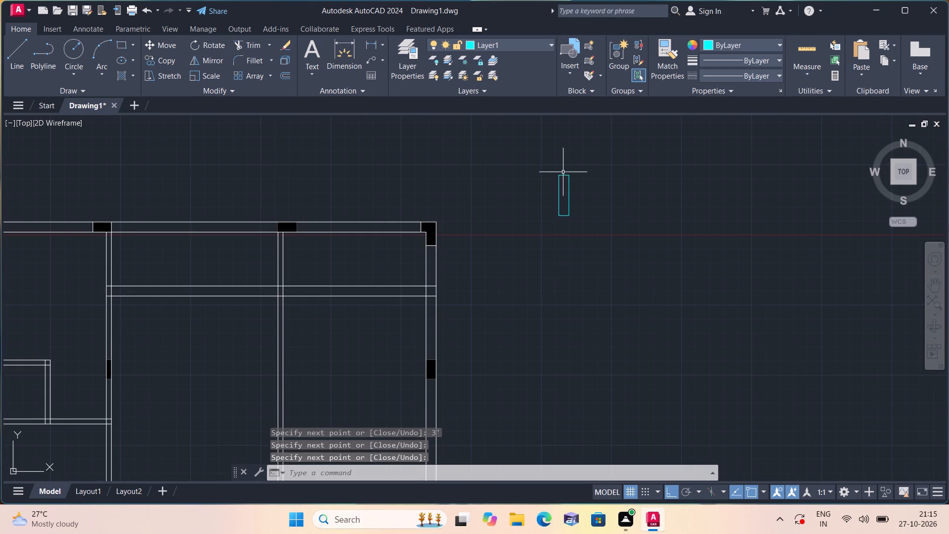
Draw a vertical centerline inside the 9" by 3' rectangle, from its top edge midpoint to its bottom edge.
scroll(571, 183, up, 3)
key(space)
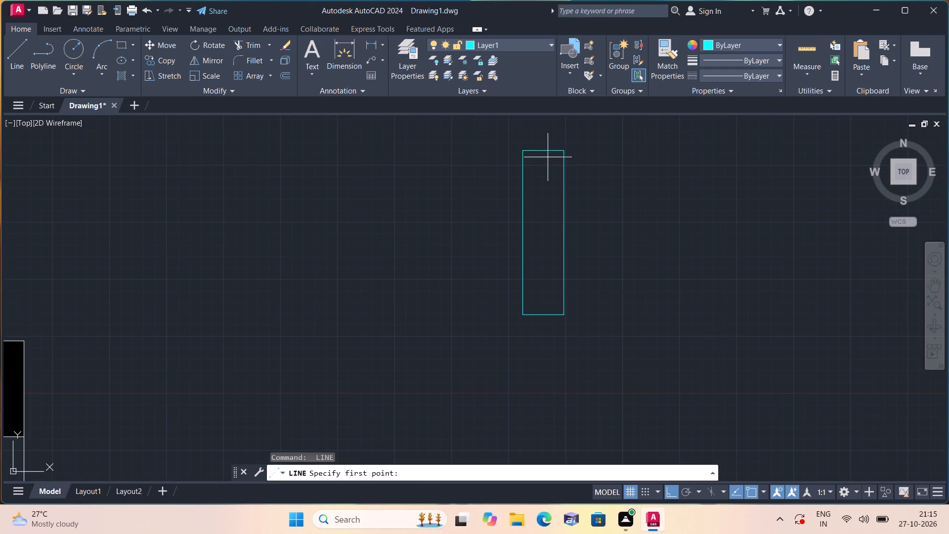
click(543, 152)
click(542, 305)
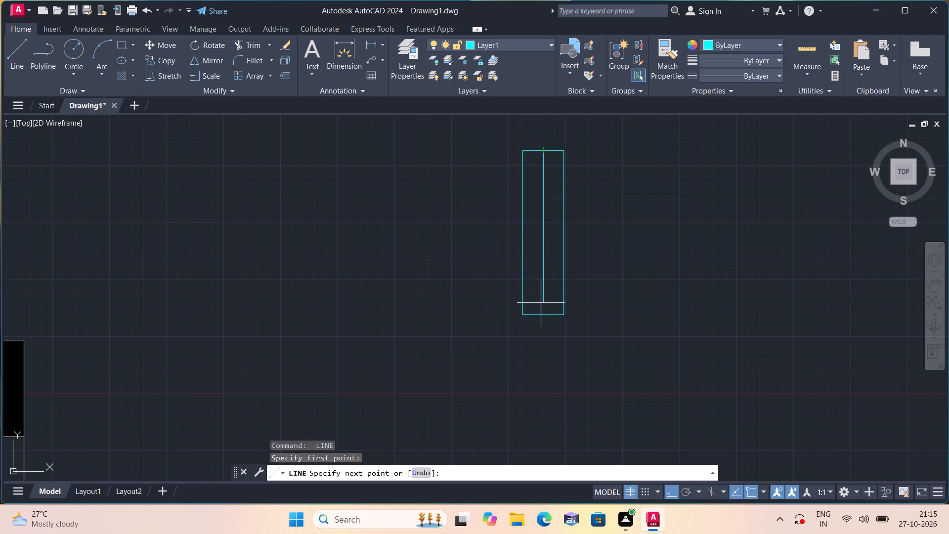
scroll(525, 303, up, 1)
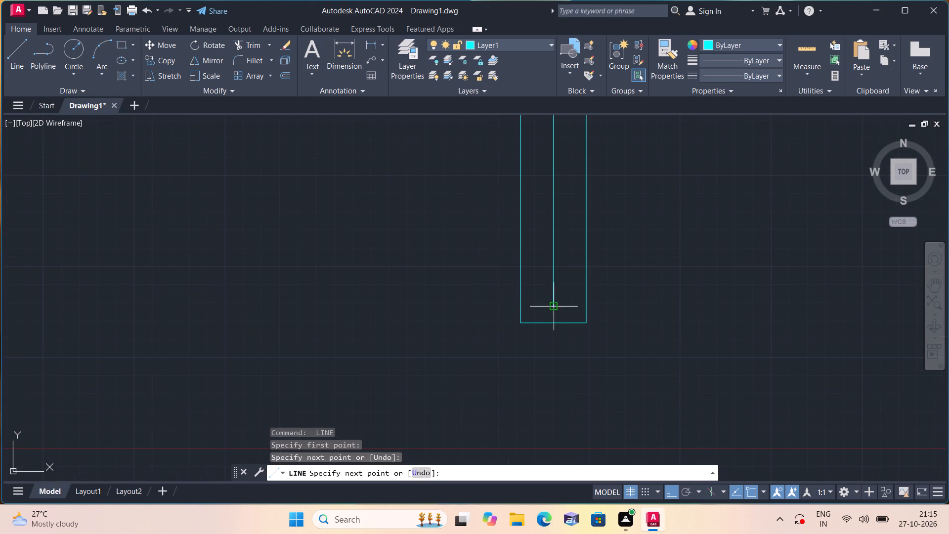
click(557, 322)
key(space)
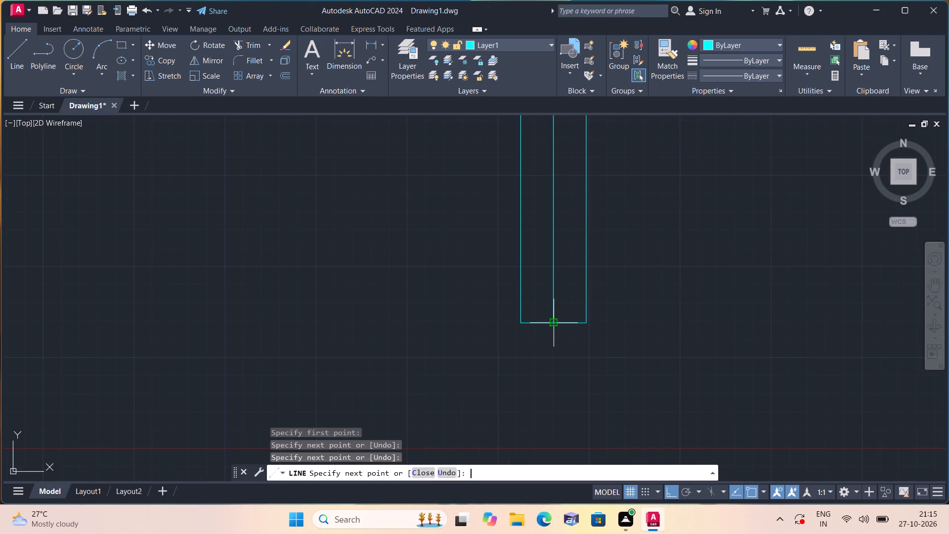
Draw a closed horizontal rectangle 3' wide and 9" tall just below the vertical window symbol.
scroll(594, 292, down, 1)
middle_drag(598, 292, 503, 195)
scroll(511, 199, down, 1)
key(space)
drag(408, 250, 415, 250)
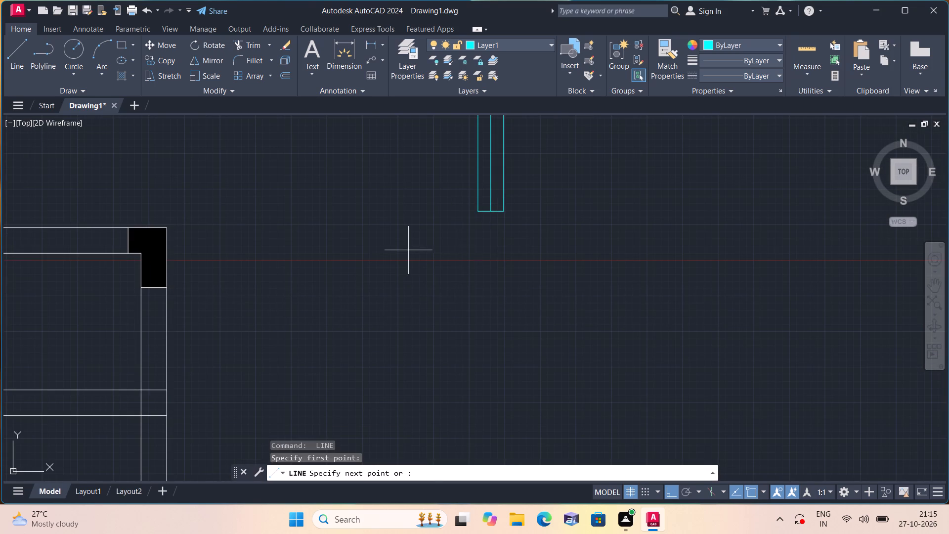
key(3)
key(apostrophe)
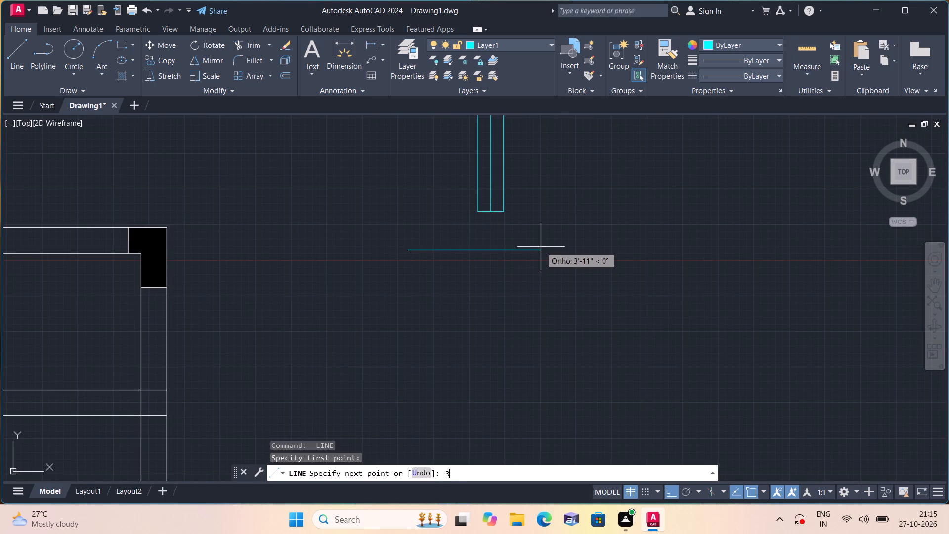
key(space)
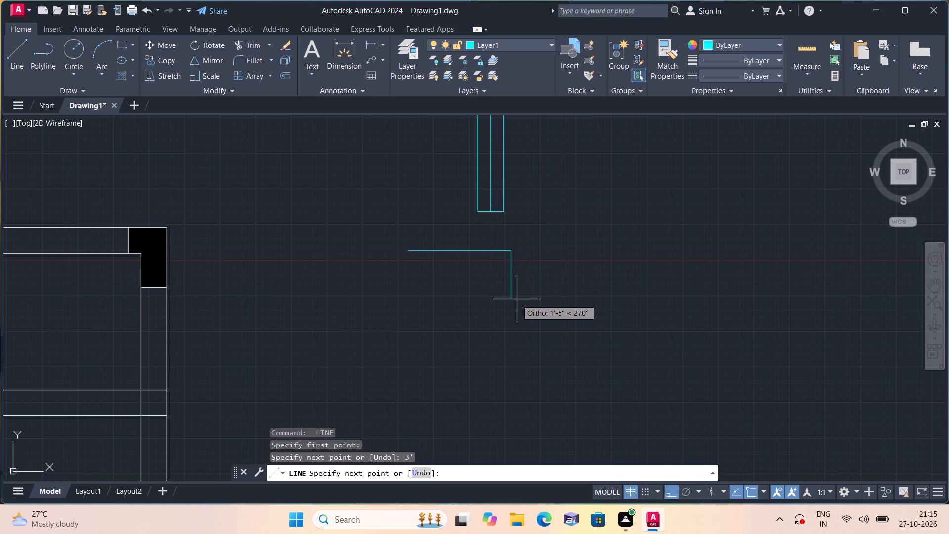
key(9)
key(shift+quotedbl)
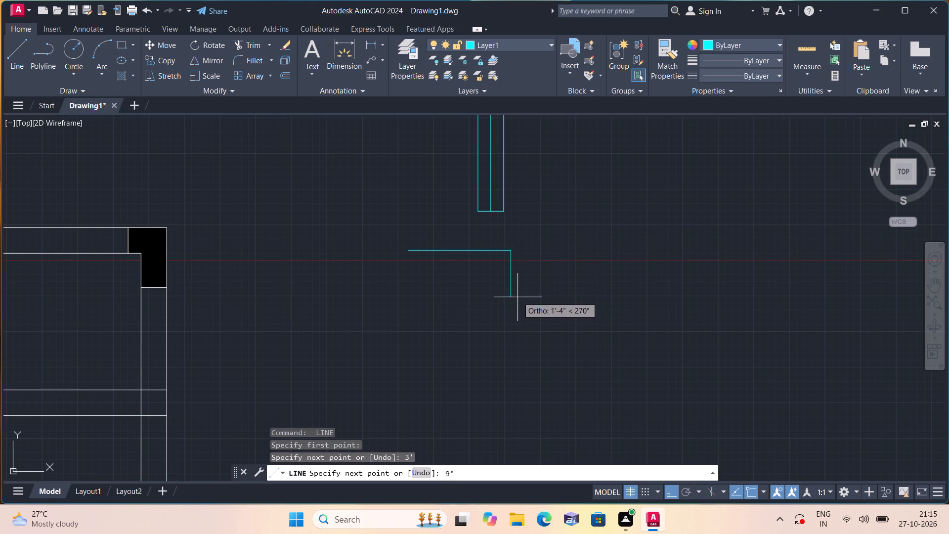
key(space)
text(3')
key(space)
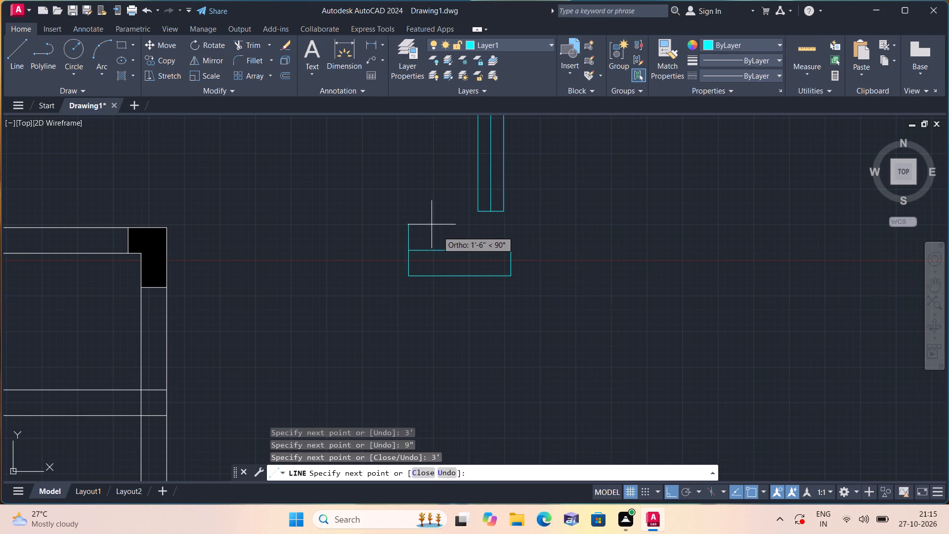
click(412, 250)
key(space)
Draw a horizontal centerline through the 3' by 9" rectangle between the midpoints of its short sides.
key(space)
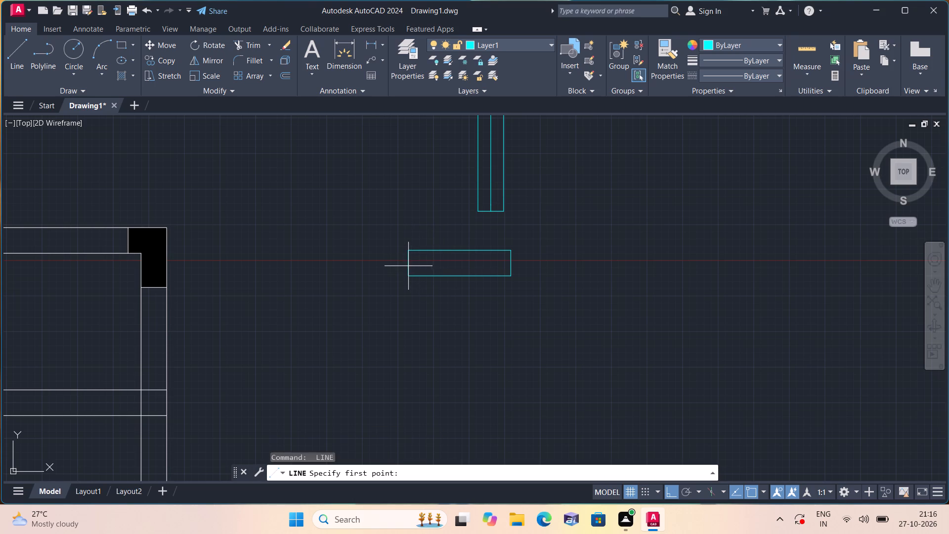
click(407, 264)
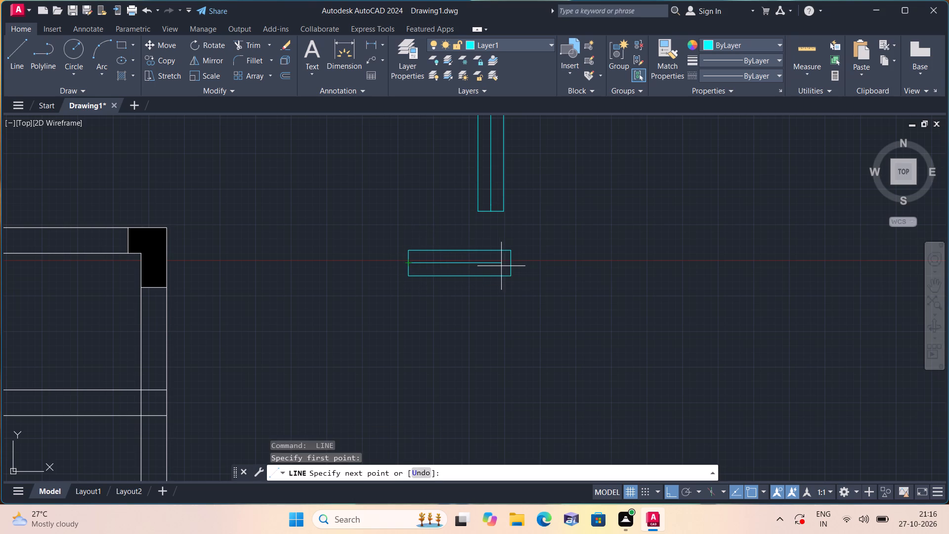
click(512, 267)
key(space)
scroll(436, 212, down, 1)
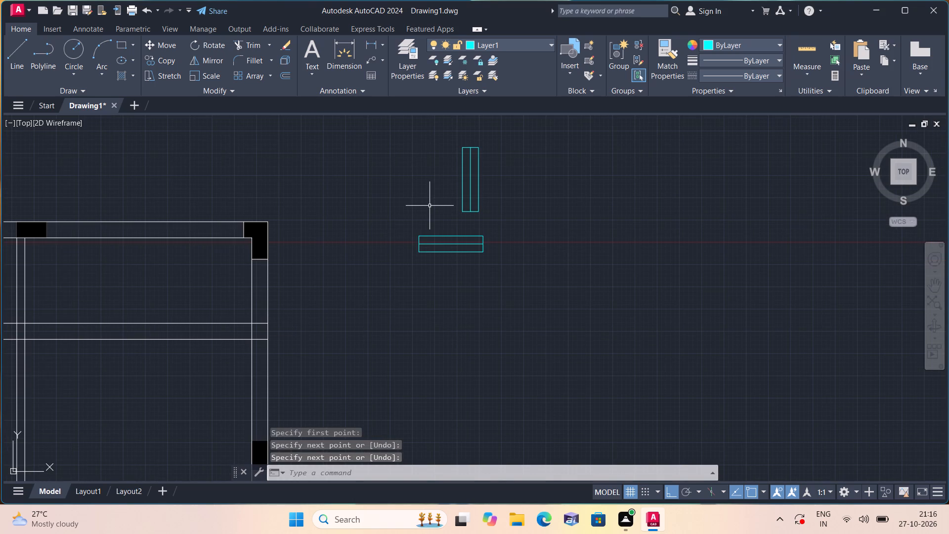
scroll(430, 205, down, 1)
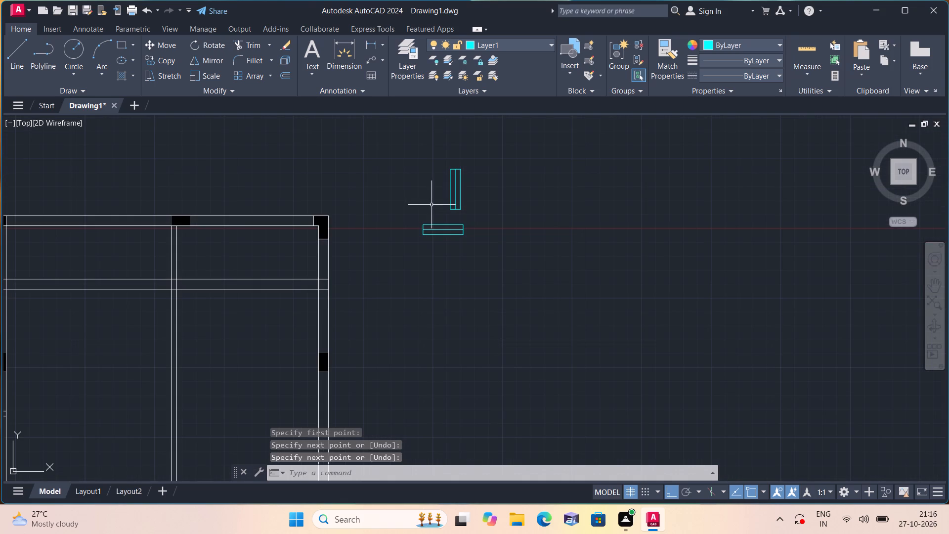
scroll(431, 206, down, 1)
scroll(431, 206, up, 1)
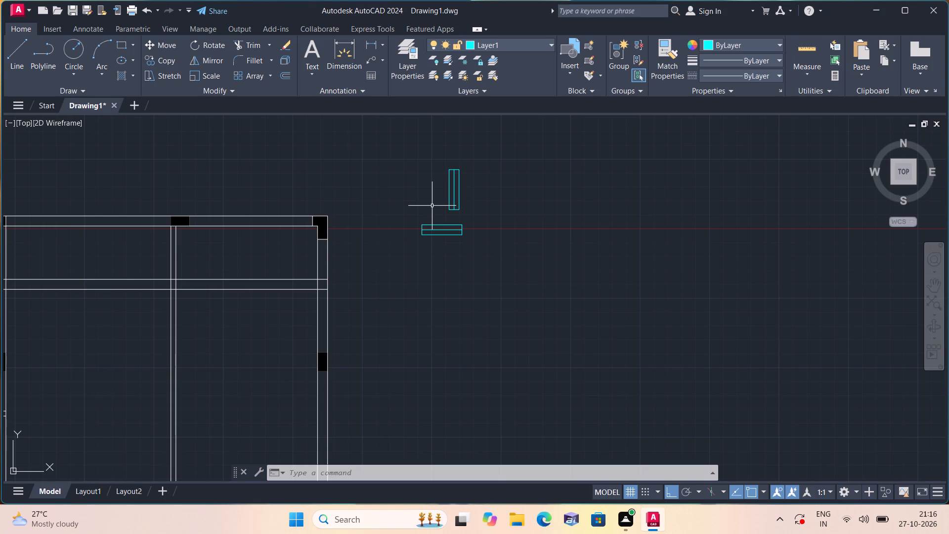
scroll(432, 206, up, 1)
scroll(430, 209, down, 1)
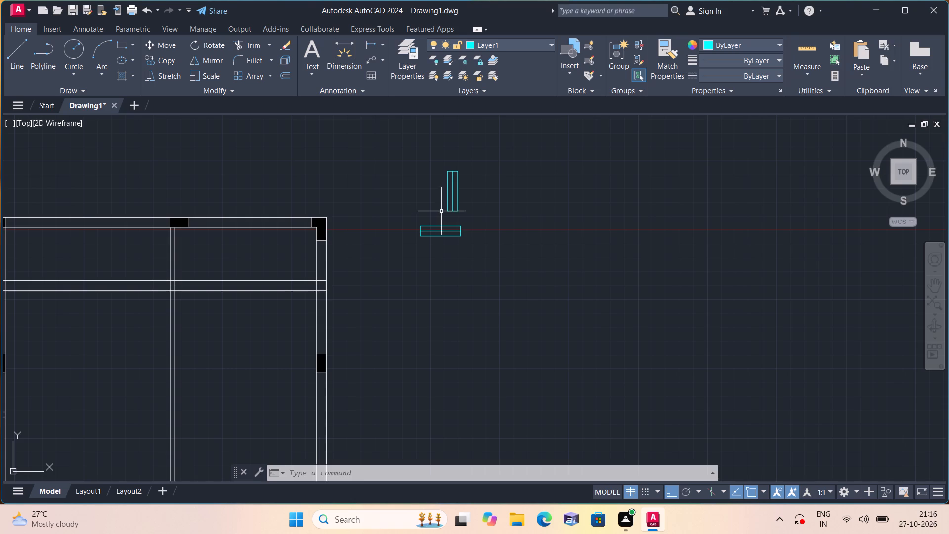
Draw a closed vertical rectangle 9" wide and 5' tall in the empty space east of the two window symbols.
key(l)
key(space)
click(515, 214)
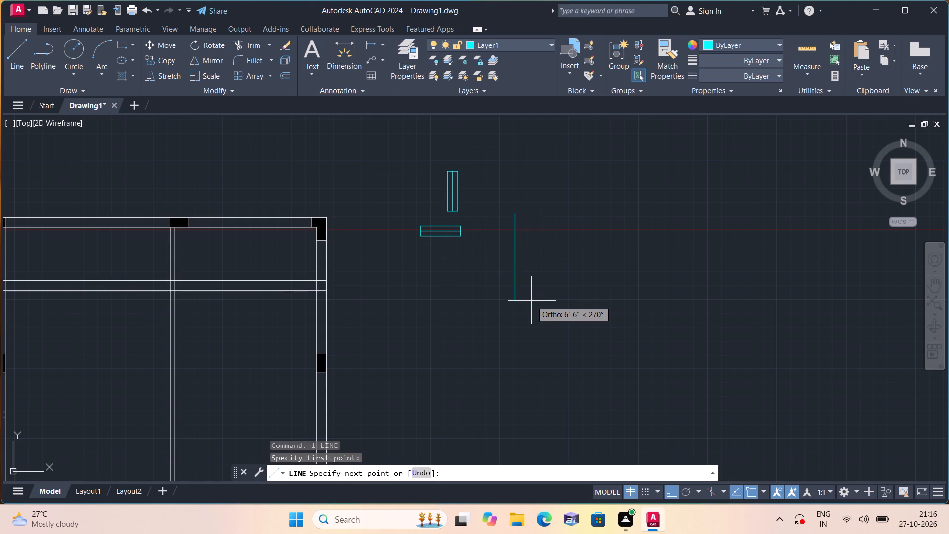
key(5)
key(apostrophe)
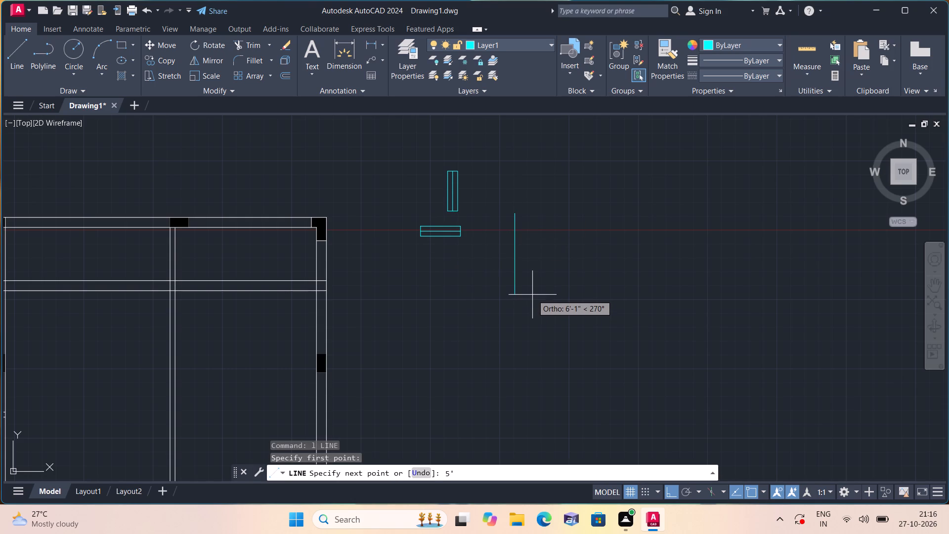
key(space)
key(9)
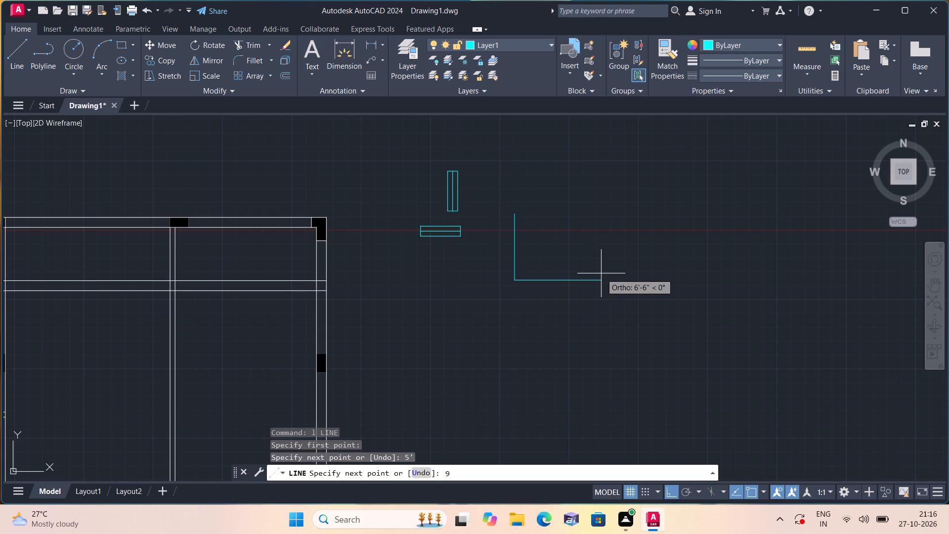
key(shift+quotedbl)
key(space)
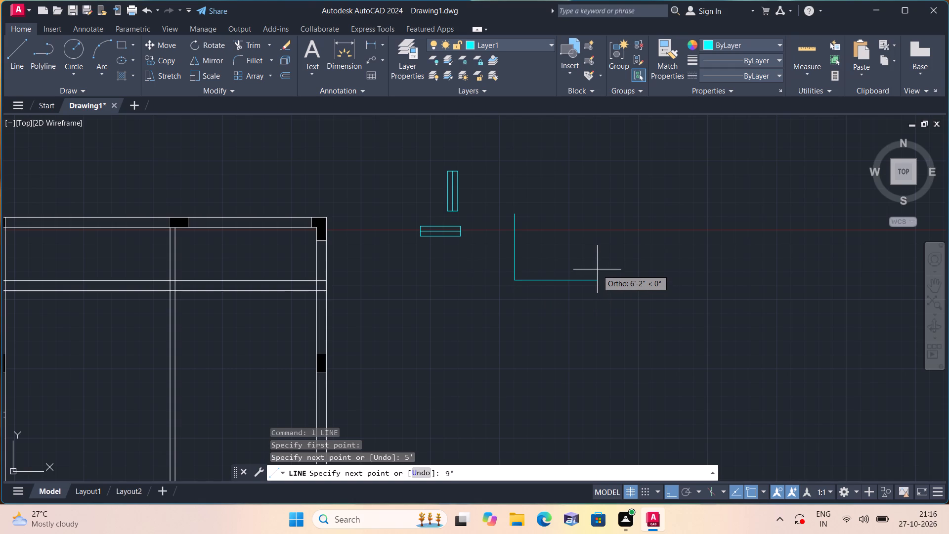
text(5')
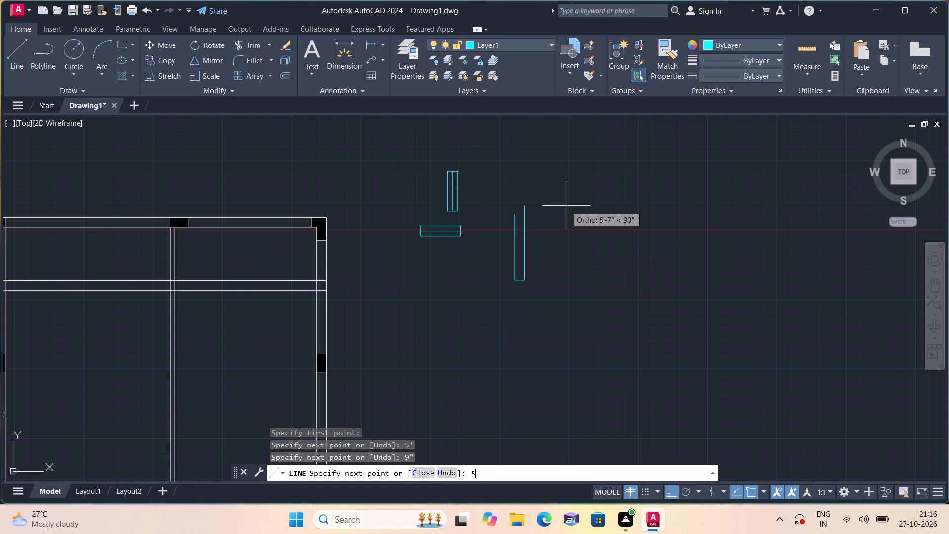
key(space)
scroll(518, 211, up, 1)
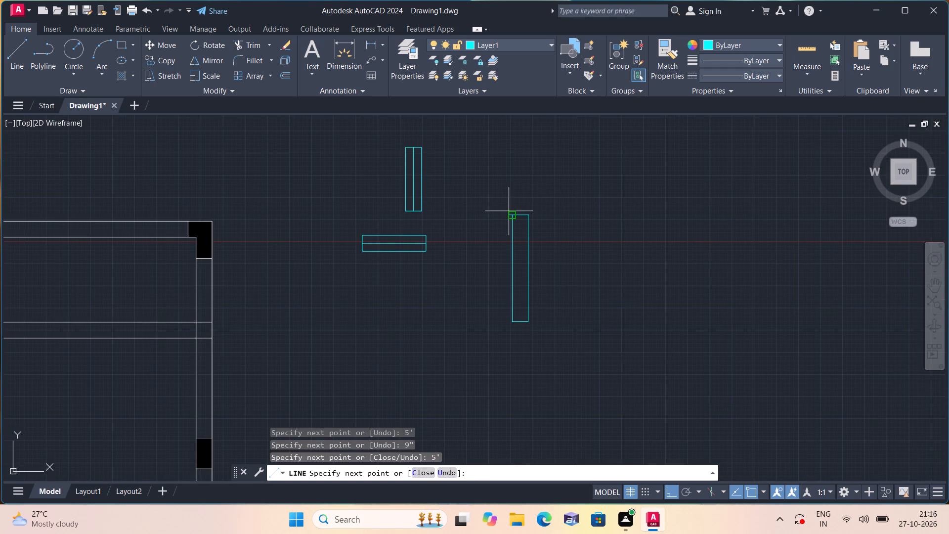
click(512, 212)
key(space)
Draw a vertical centerline through the 5' tall rectangle between the midpoints of its short sides.
key(space)
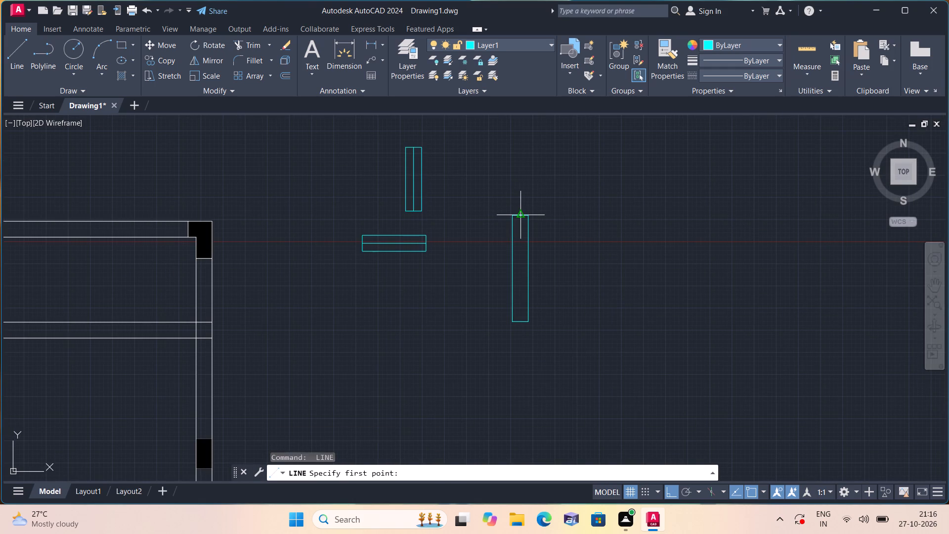
click(518, 215)
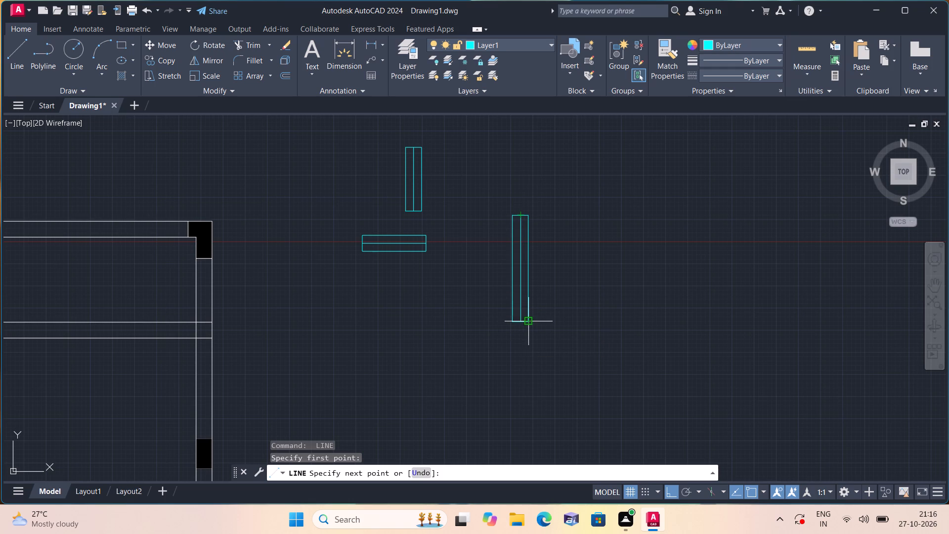
click(521, 322)
key(space)
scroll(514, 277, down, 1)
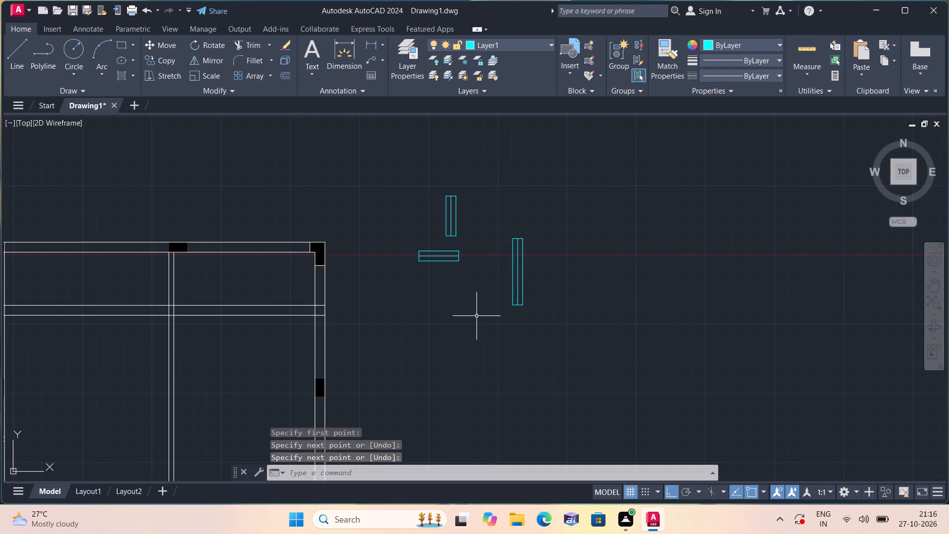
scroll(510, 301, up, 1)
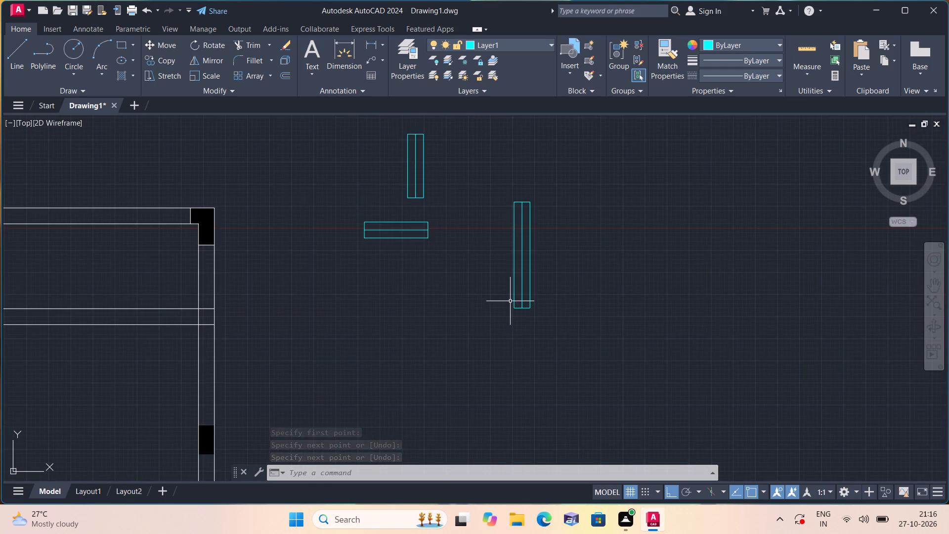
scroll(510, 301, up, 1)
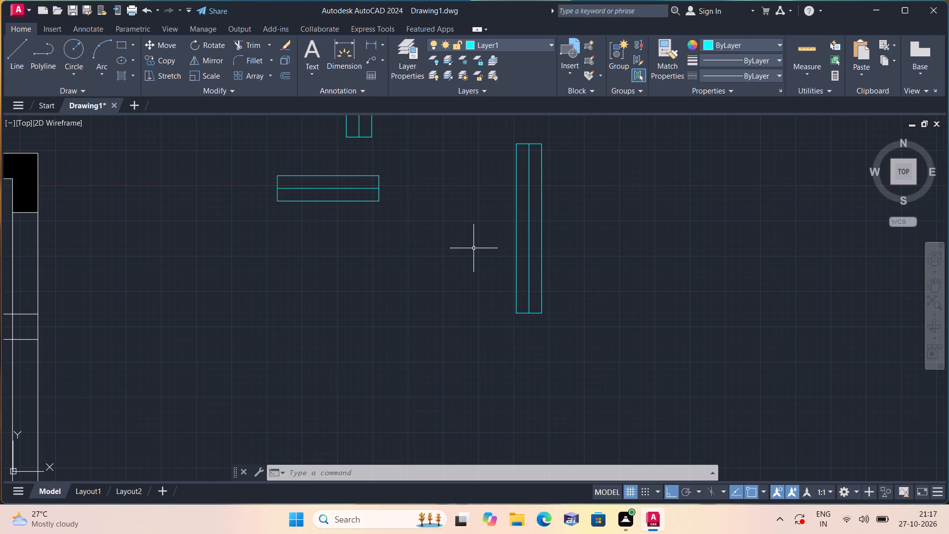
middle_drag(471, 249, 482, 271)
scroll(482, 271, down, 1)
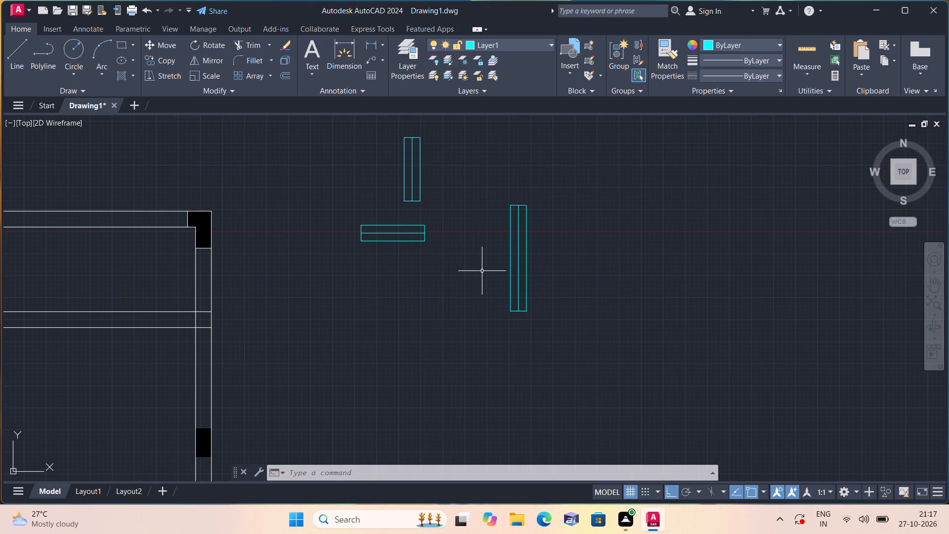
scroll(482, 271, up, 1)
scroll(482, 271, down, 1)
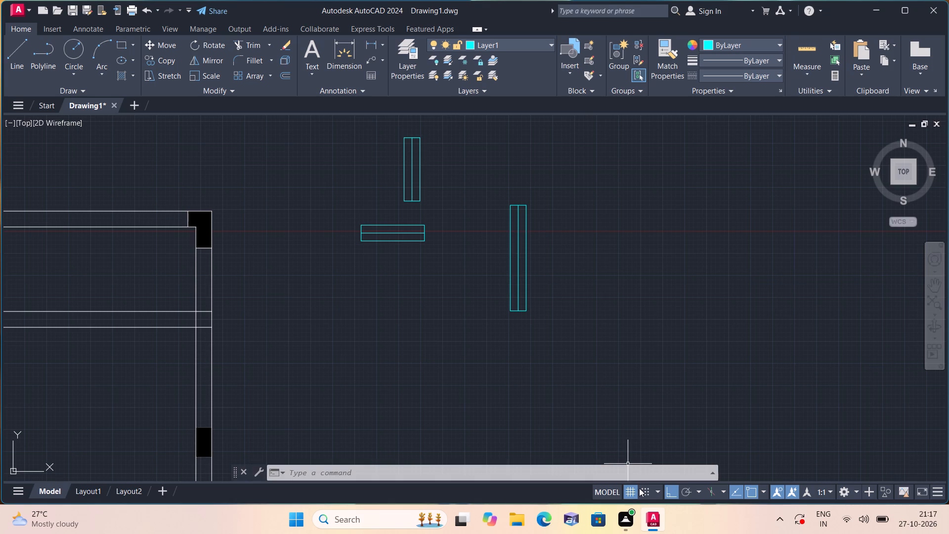
Turn off the orthogonal cursor restriction.
click(667, 491)
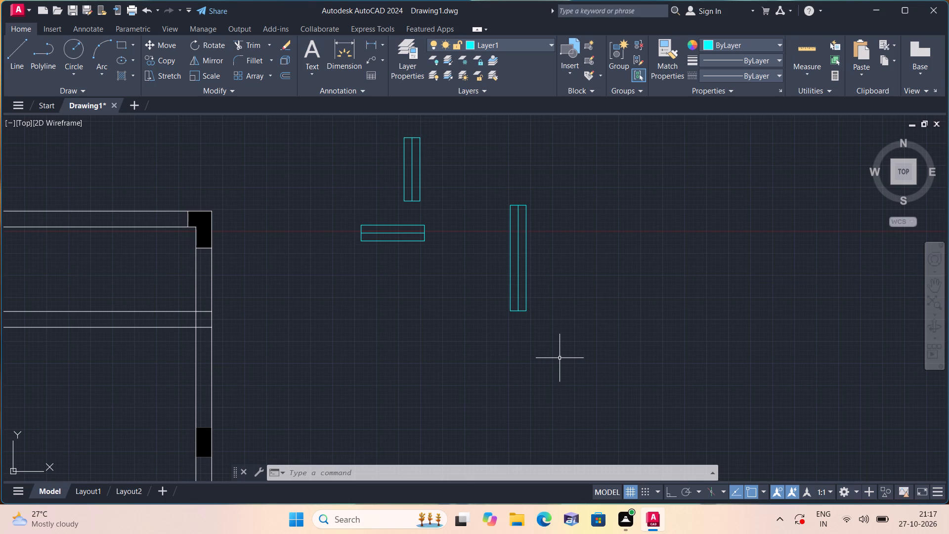
Copy the horizontal 3' window symbol by its bottom midpoint into the north wall, just west of the second column from the northwest corner.
scroll(558, 354, down, 2)
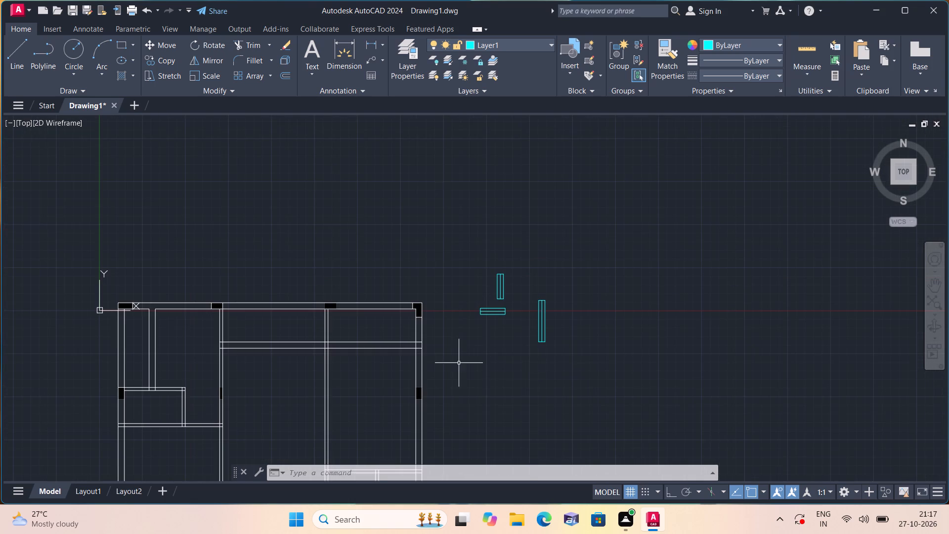
middle_drag(459, 363, 583, 290)
scroll(618, 233, up, 2)
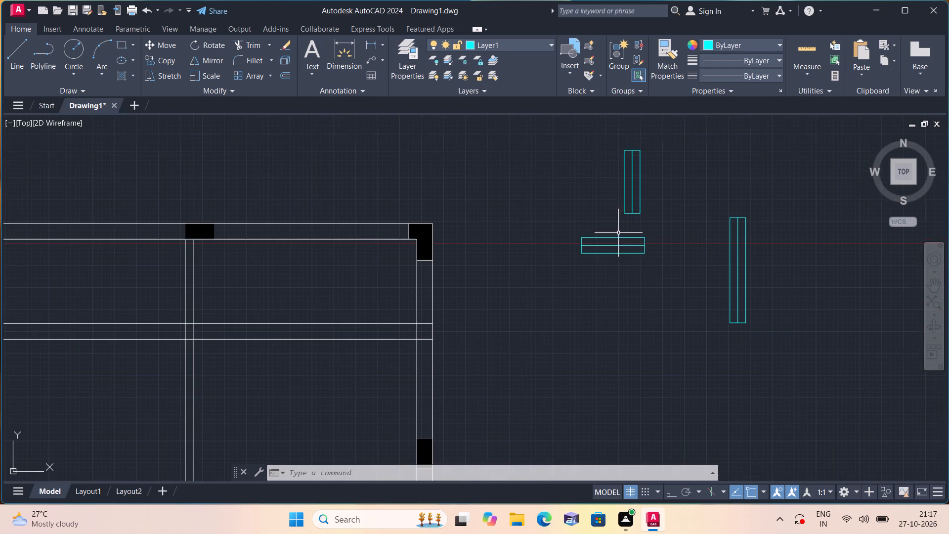
drag(659, 270, 649, 259)
click(569, 229)
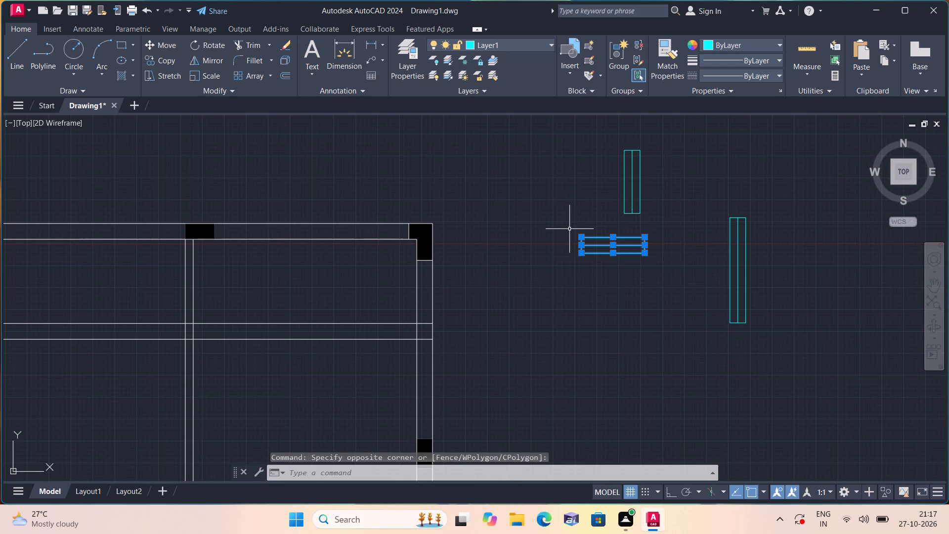
drag(164, 56, 167, 63)
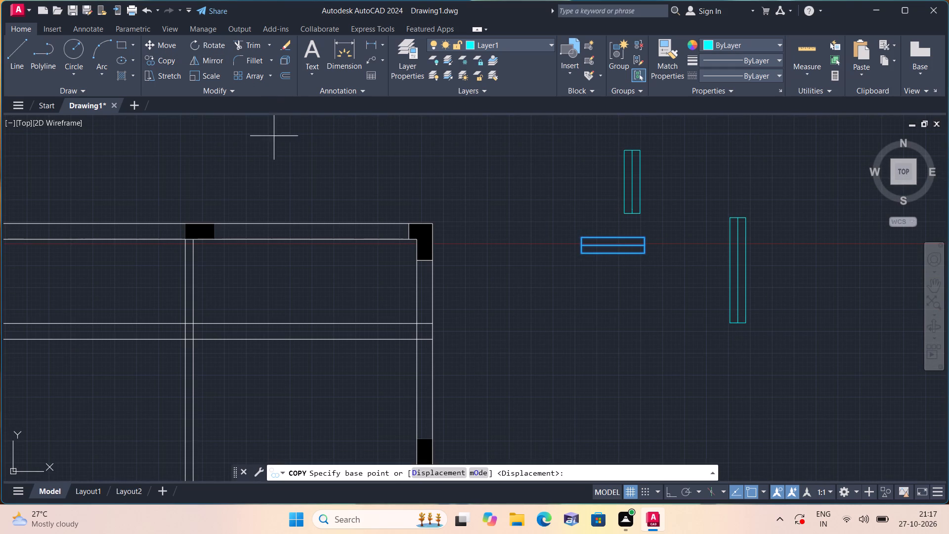
click(608, 254)
scroll(597, 267, down, 1)
scroll(385, 278, down, 1)
middle_drag(385, 278, 385, 277)
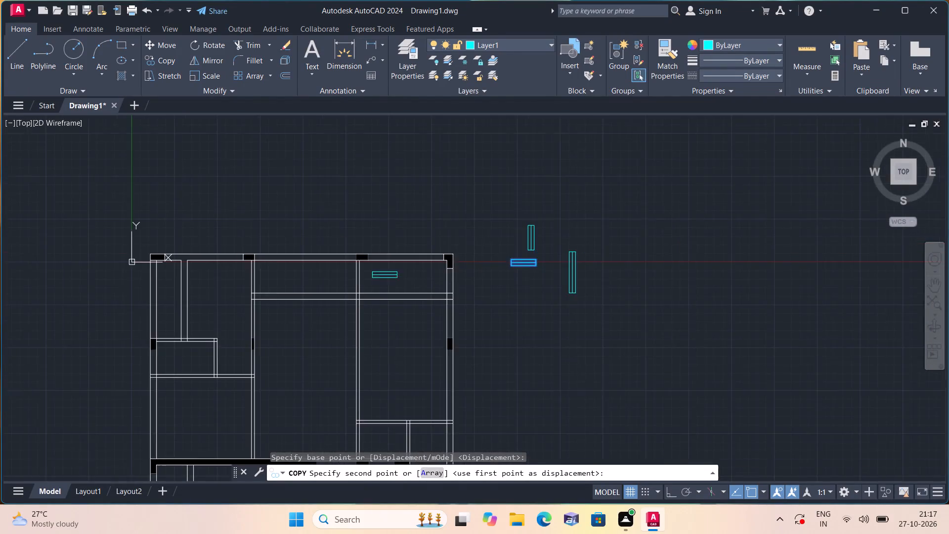
middle_drag(385, 277, 522, 267)
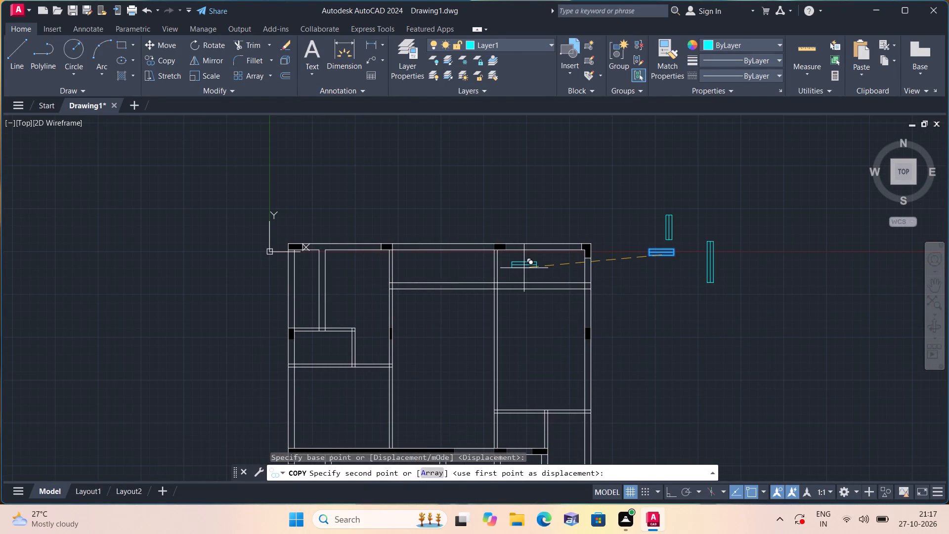
scroll(458, 243, up, 2)
middle_drag(193, 256, 356, 256)
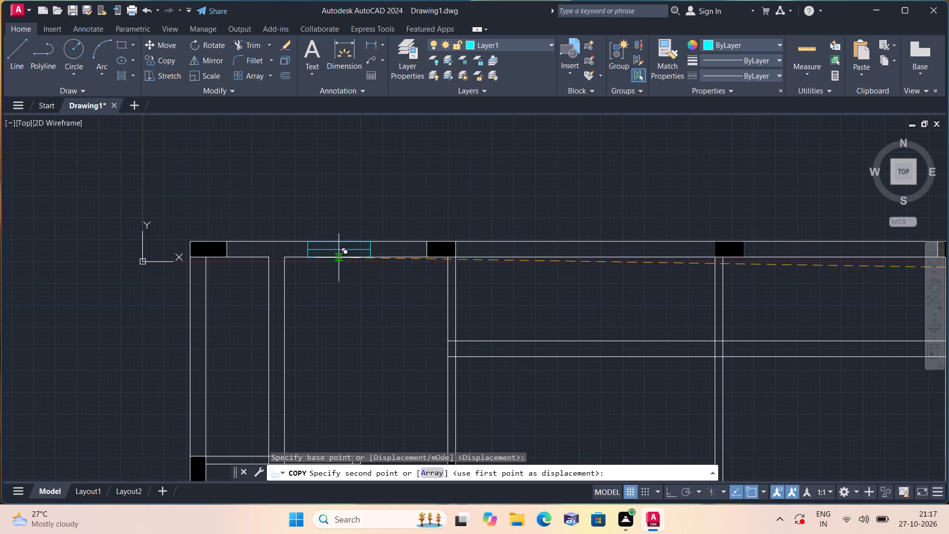
click(351, 257)
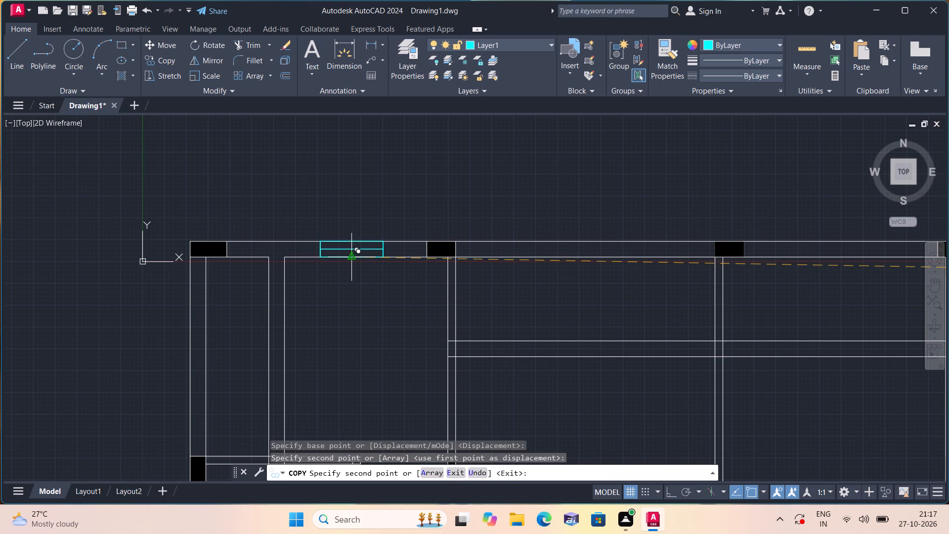
scroll(377, 220, down, 1)
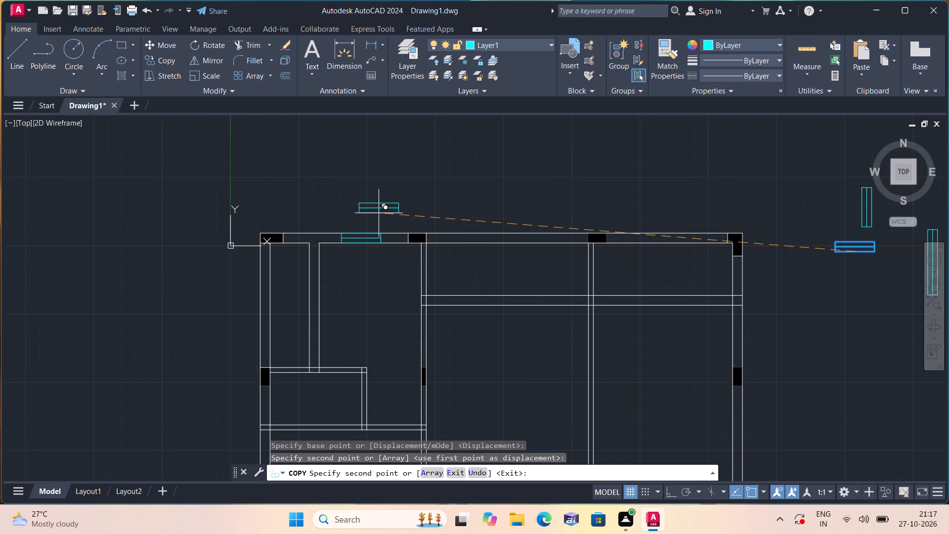
key(Escape)
Copy the vertical 3' window symbol by its east-side midpoint into the west wall of the room just north of the long solid-filled wall.
middle_drag(446, 255, 281, 248)
scroll(444, 254, down, 1)
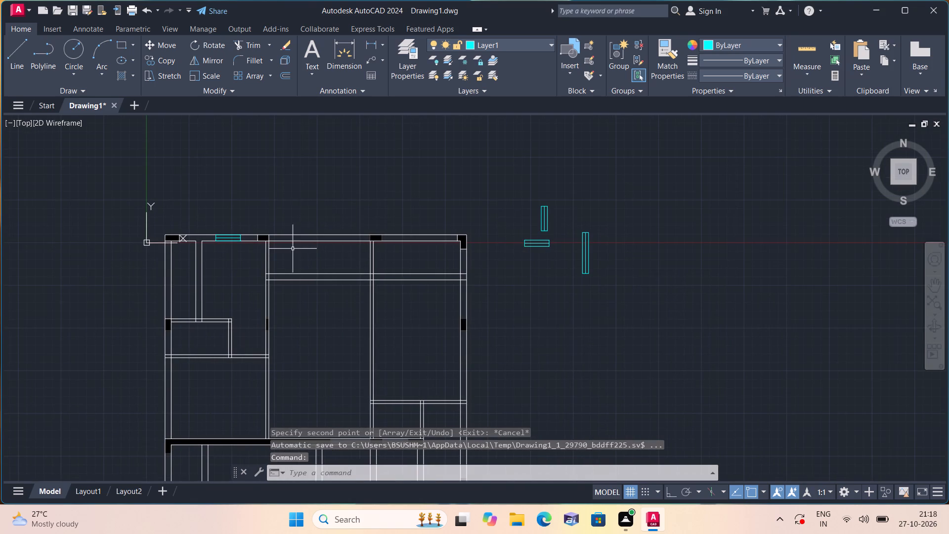
scroll(503, 263, up, 1)
scroll(581, 195, up, 1)
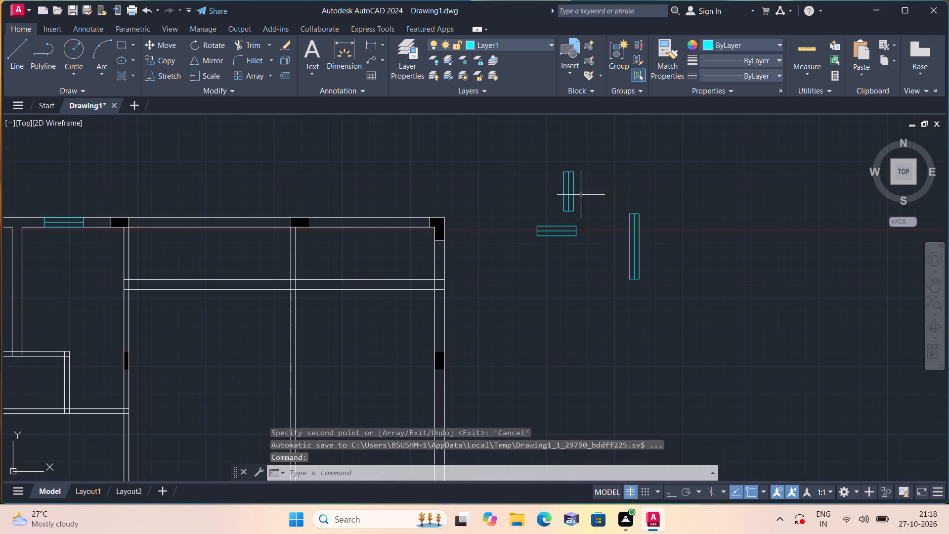
scroll(581, 195, up, 1)
click(586, 245)
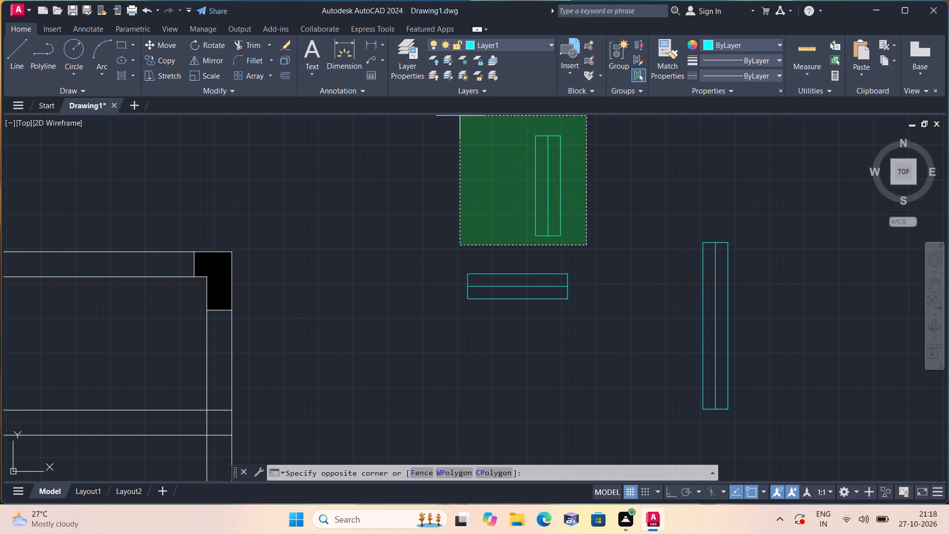
click(460, 116)
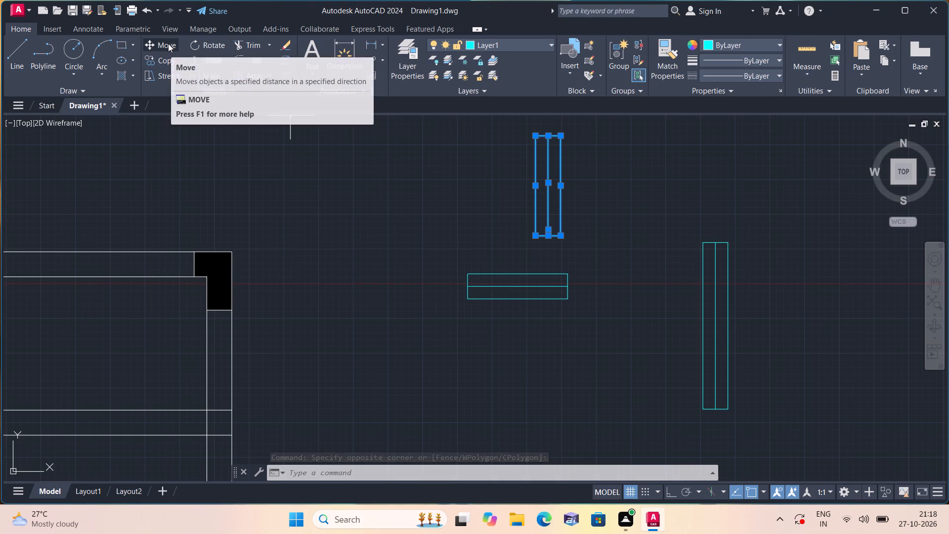
click(168, 61)
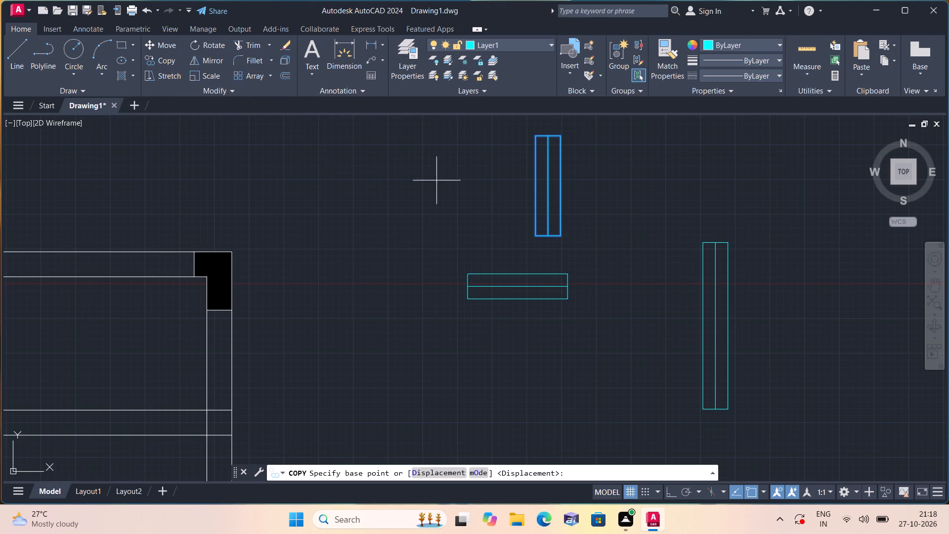
click(561, 185)
scroll(542, 194, down, 1)
middle_drag(375, 249, 386, 249)
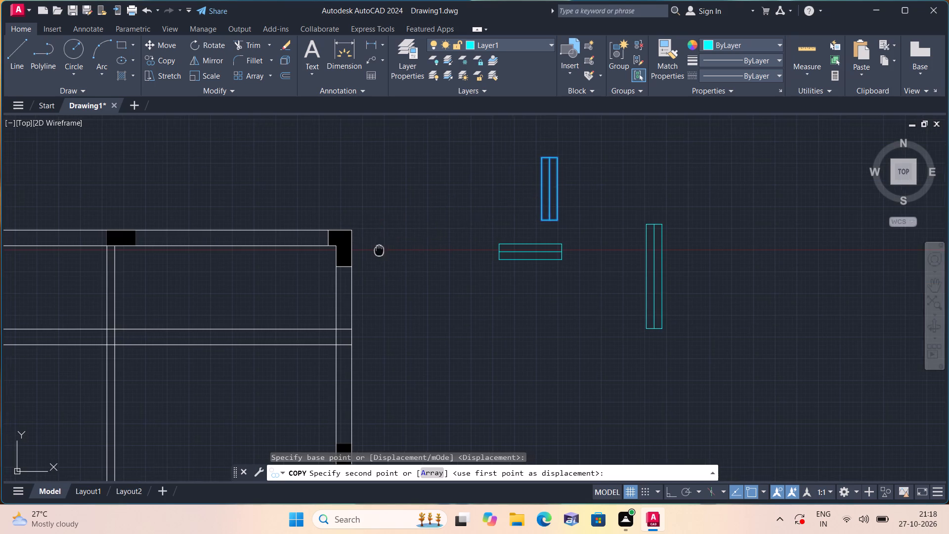
middle_drag(386, 249, 556, 151)
scroll(521, 201, down, 1)
scroll(333, 251, down, 1)
middle_drag(328, 244, 490, 160)
scroll(325, 215, up, 1)
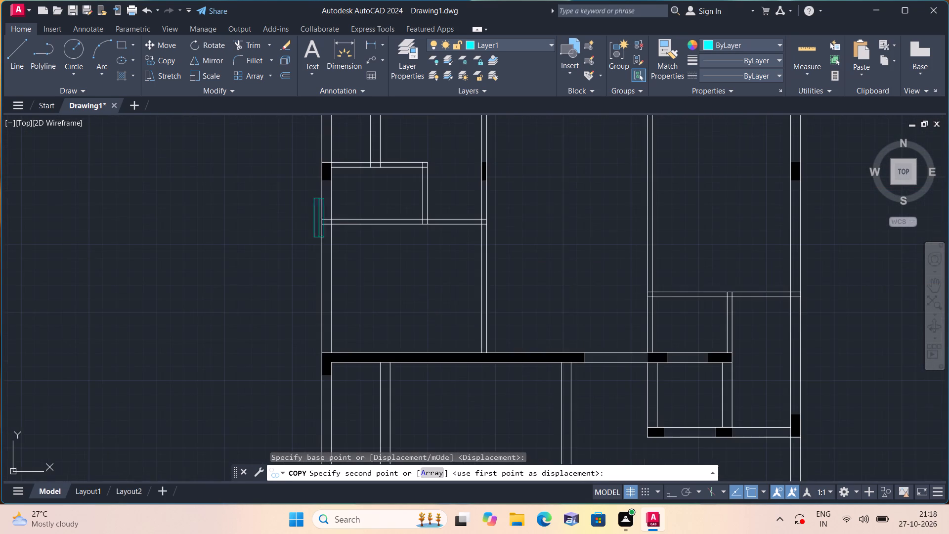
scroll(330, 202, up, 2)
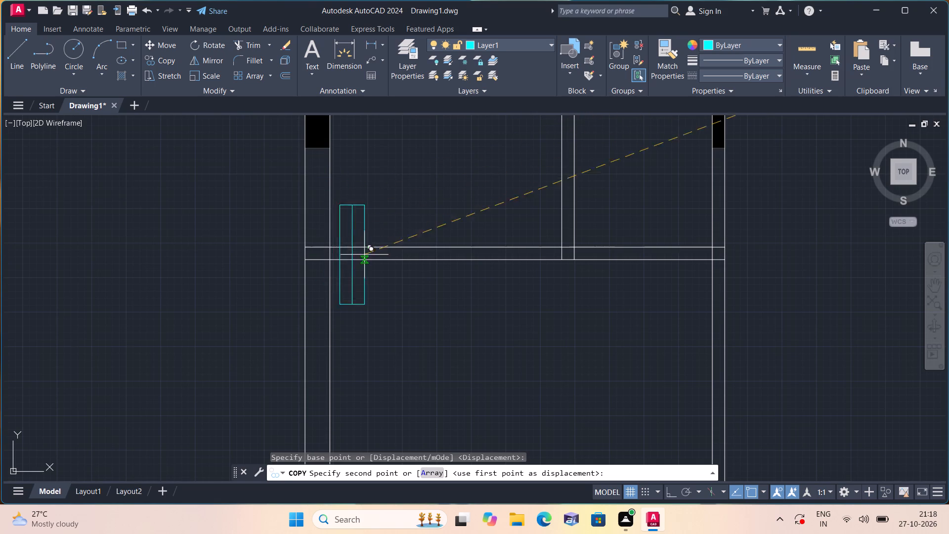
middle_drag(388, 254, 380, 177)
scroll(385, 144, down, 1)
middle_drag(366, 265, 368, 158)
scroll(366, 265, down, 2)
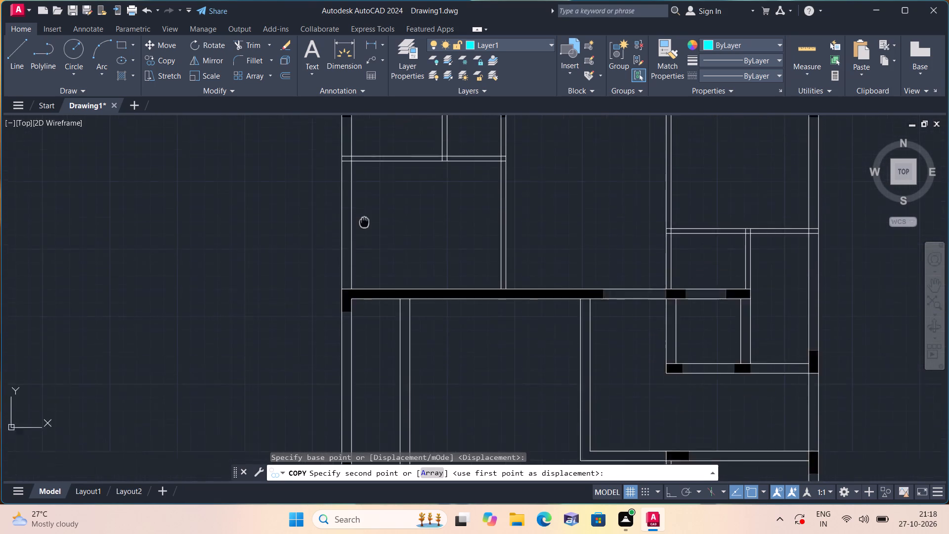
middle_drag(368, 158, 369, 151)
middle_drag(360, 268, 392, 178)
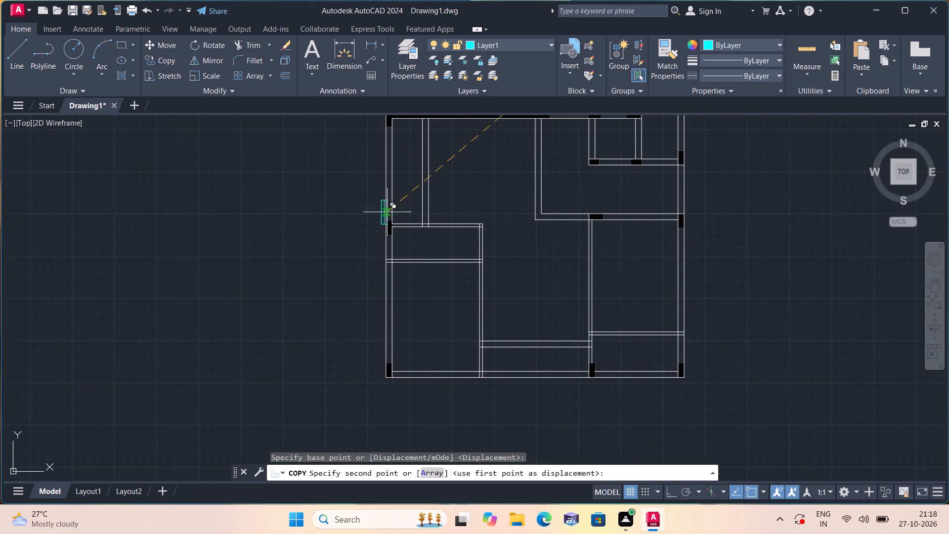
scroll(376, 239, up, 1)
scroll(418, 257, up, 2)
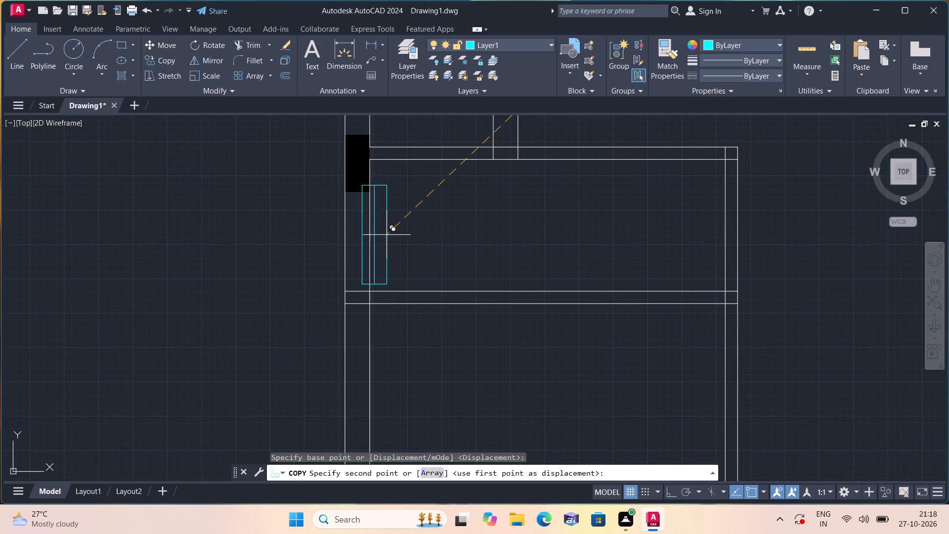
scroll(385, 213, down, 1)
scroll(375, 171, down, 1)
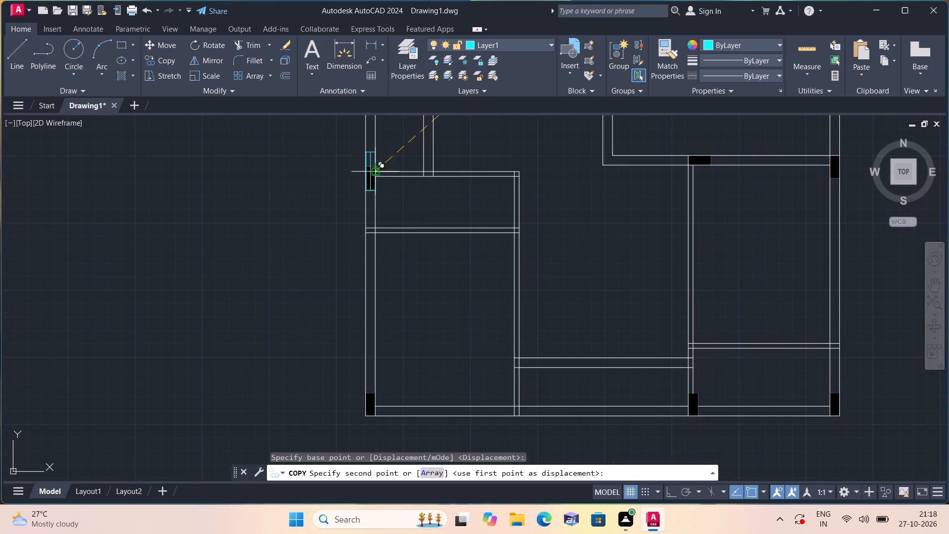
scroll(400, 224, down, 1)
middle_drag(400, 224, 448, 333)
scroll(449, 333, up, 1)
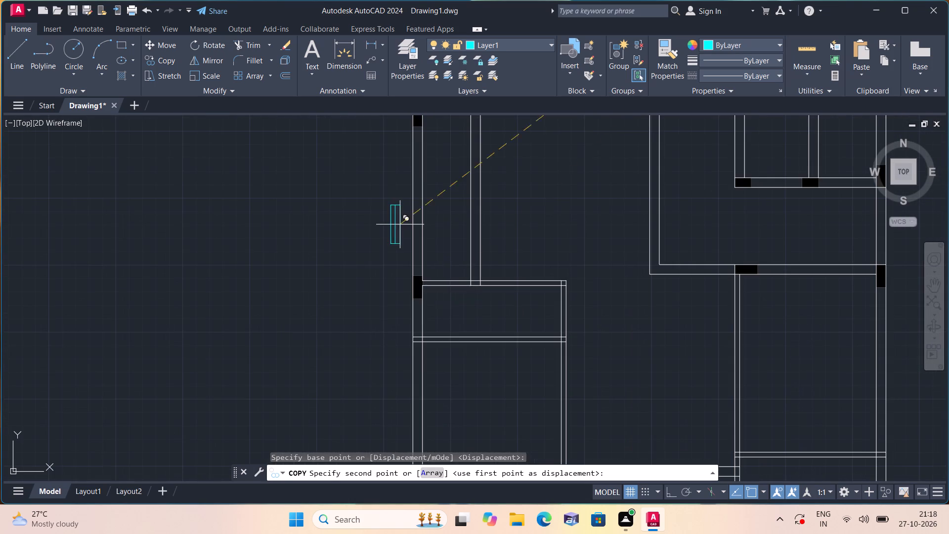
middle_drag(441, 179, 479, 327)
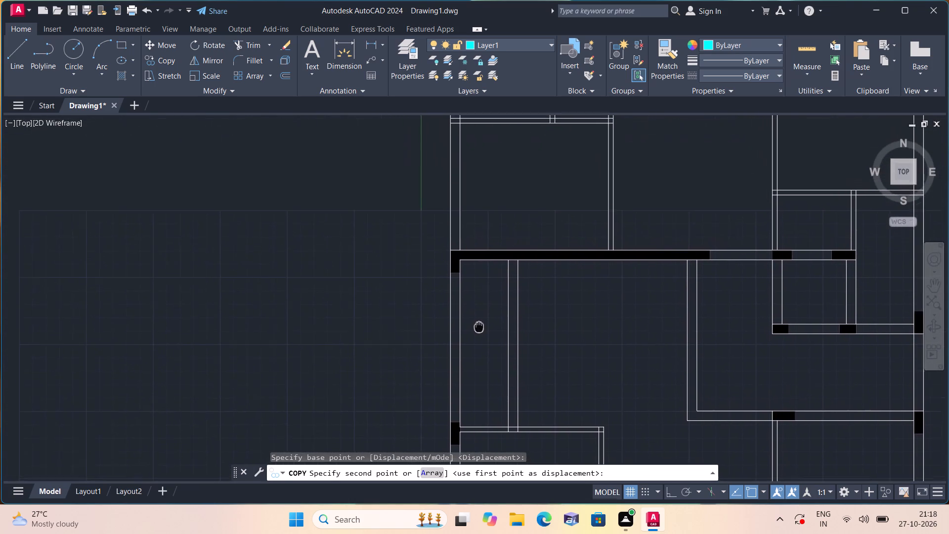
middle_drag(479, 327, 480, 328)
scroll(480, 329, down, 1)
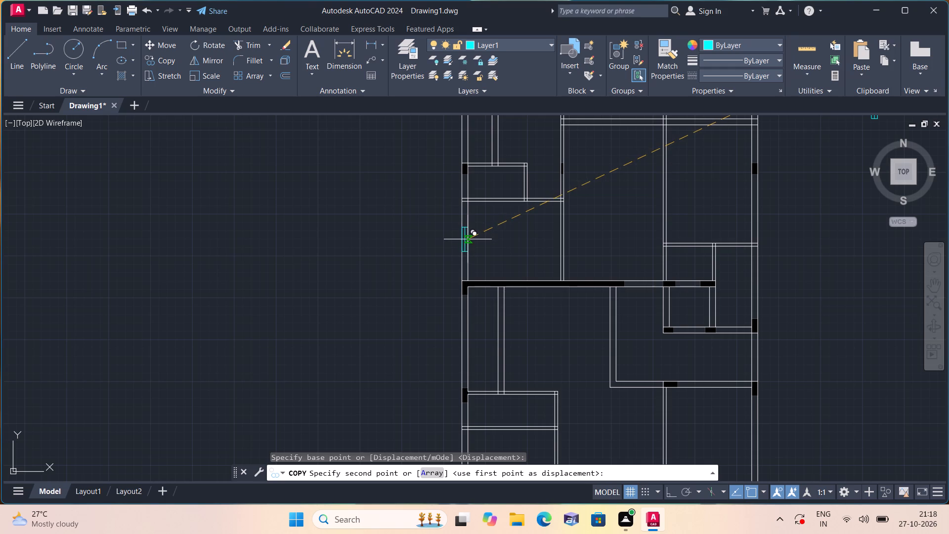
scroll(468, 239, up, 2)
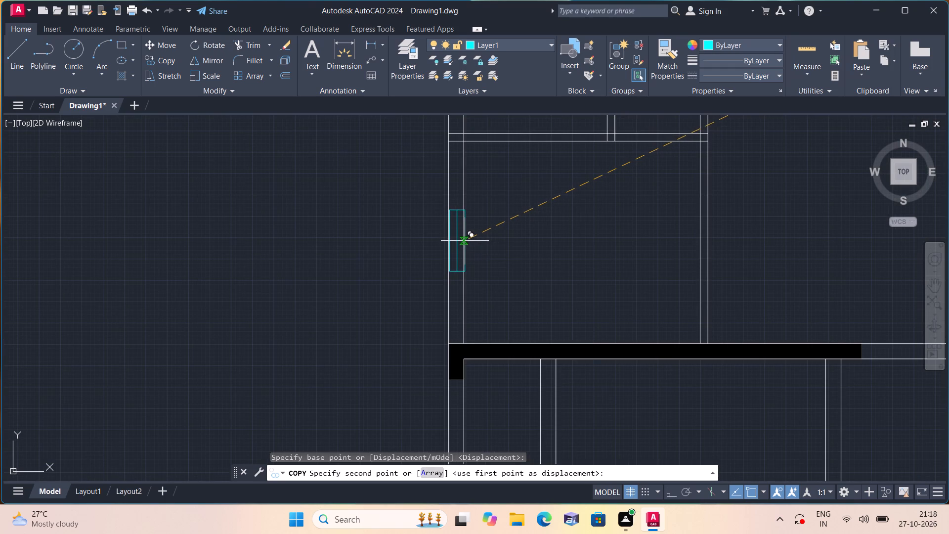
click(465, 241)
Place another copy of the vertical 3' window in the west wall of the southwest corner room.
scroll(540, 241, down, 1)
middle_drag(556, 261, 502, 185)
scroll(530, 233, down, 1)
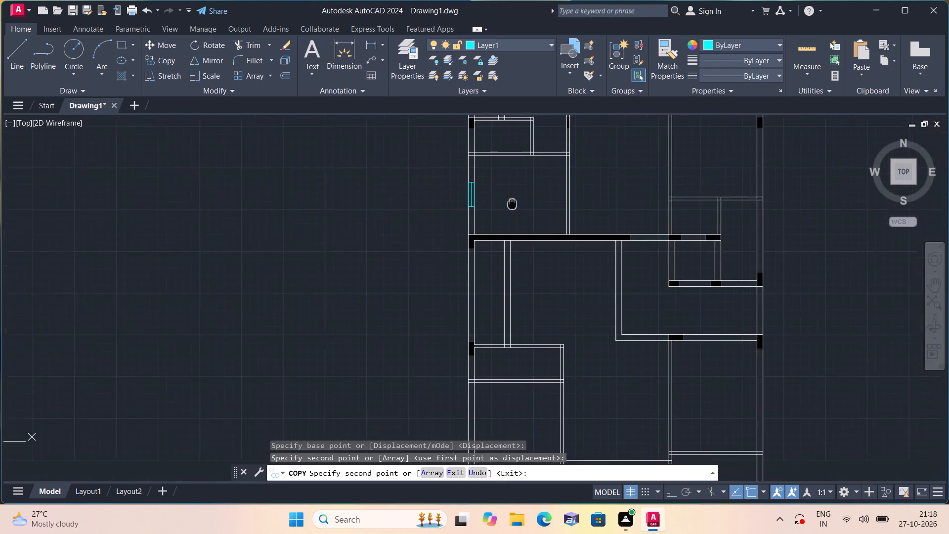
middle_drag(502, 185, 496, 173)
scroll(497, 175, down, 1)
middle_drag(493, 259, 476, 214)
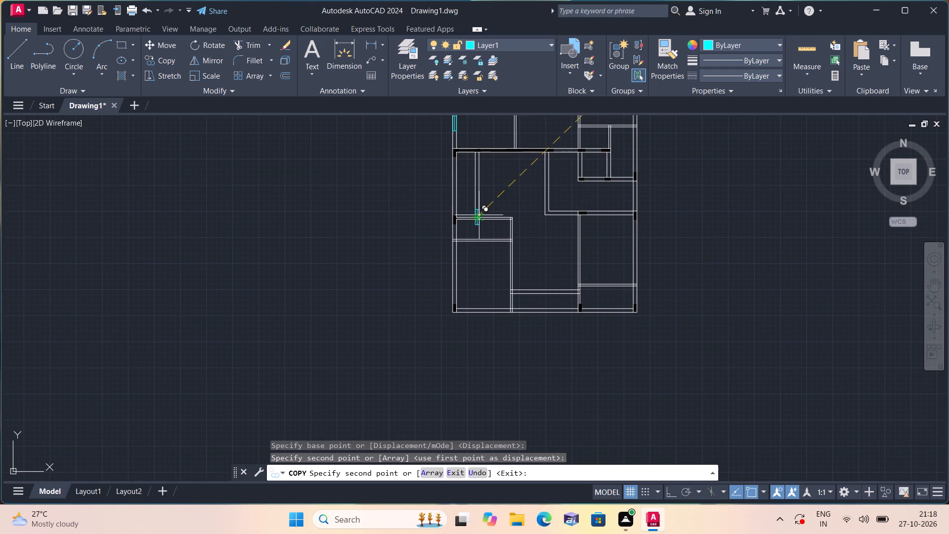
scroll(459, 273, up, 1)
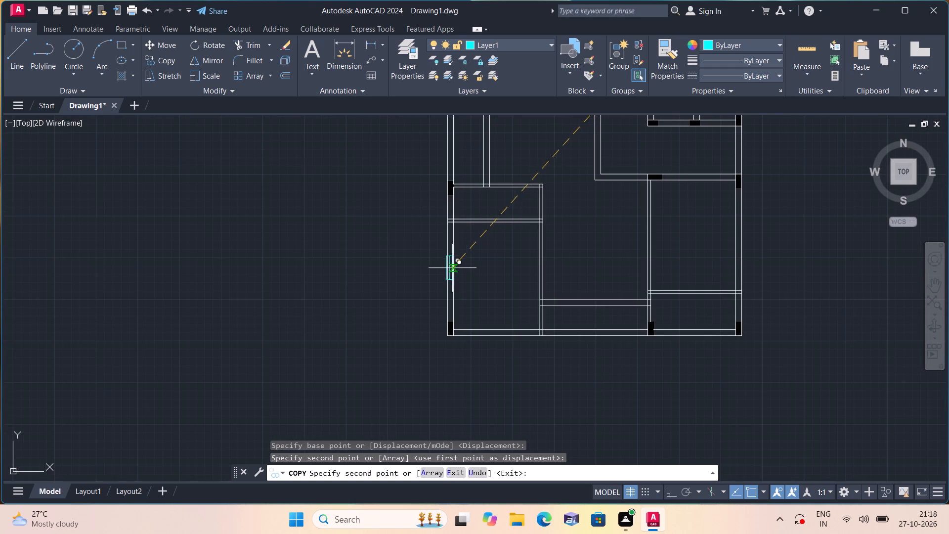
click(452, 272)
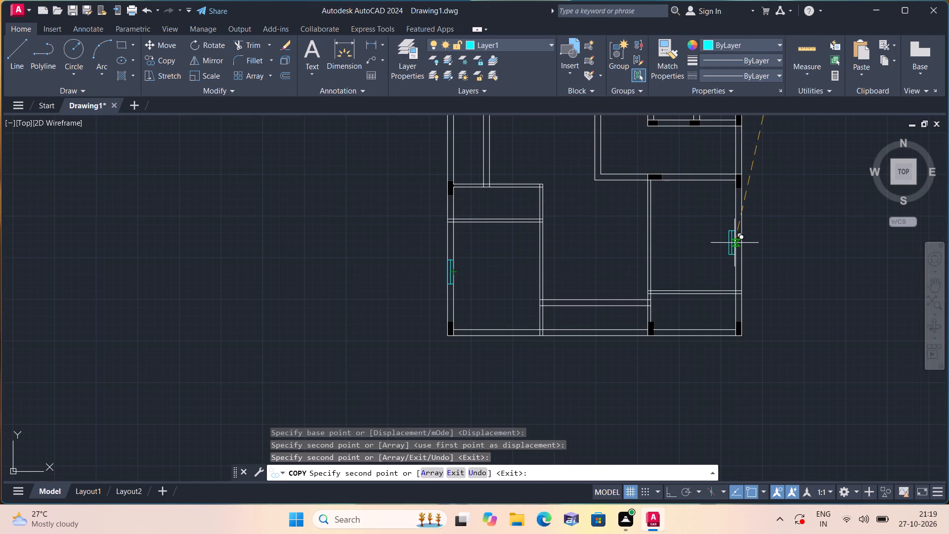
Place another copy of the vertical 3' window in the east wall of the southeast room, north of its horizontal partition.
scroll(734, 244, up, 2)
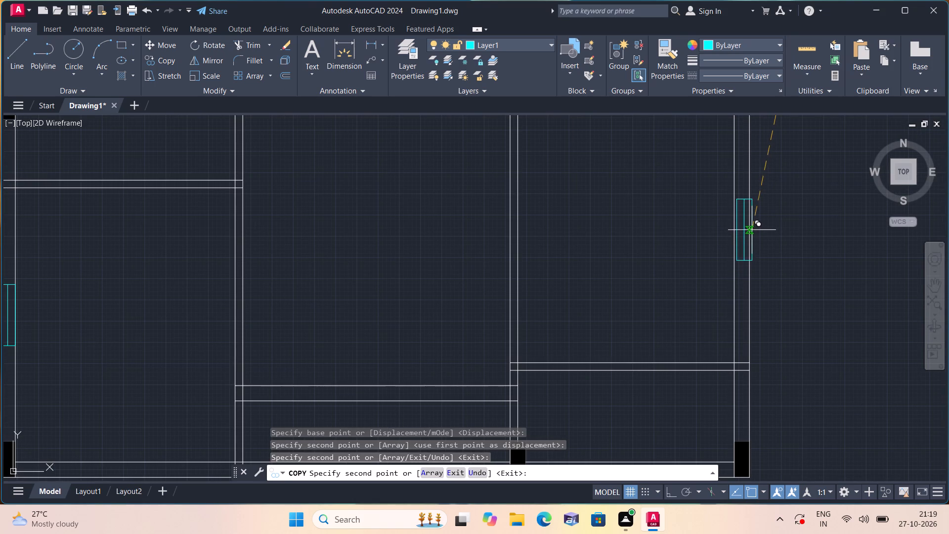
click(750, 220)
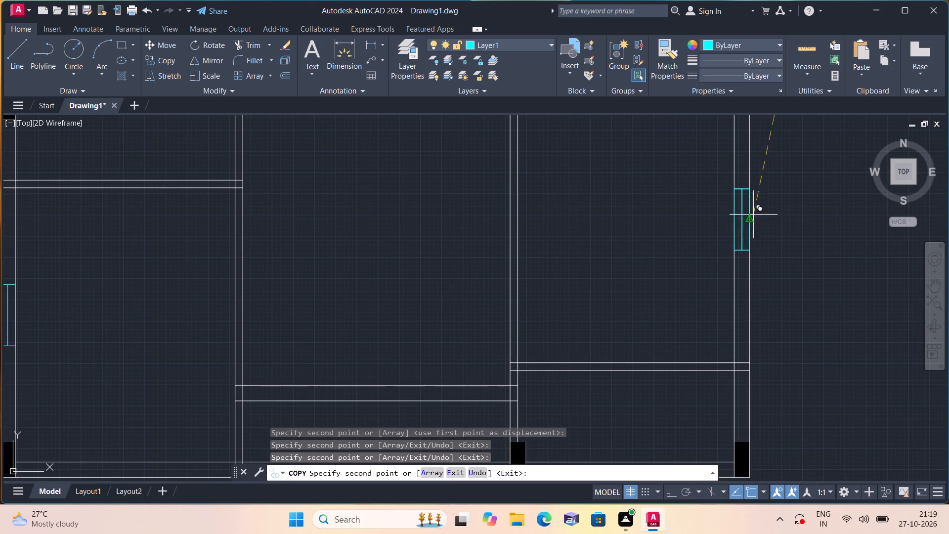
Place another copy of the vertical 3' window in the east wall of the northeast room, just south of the column.
middle_drag(797, 229, 765, 285)
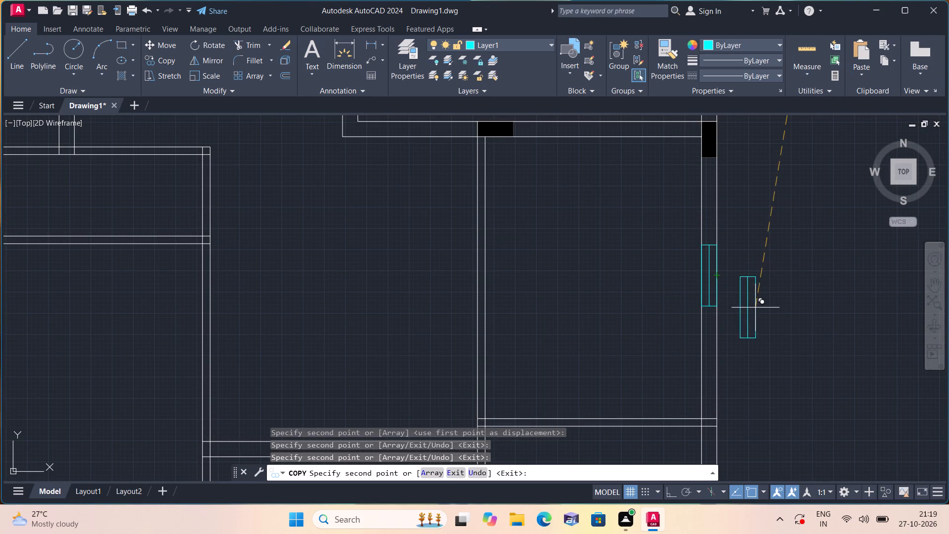
scroll(736, 202, down, 1)
middle_drag(736, 202, 717, 331)
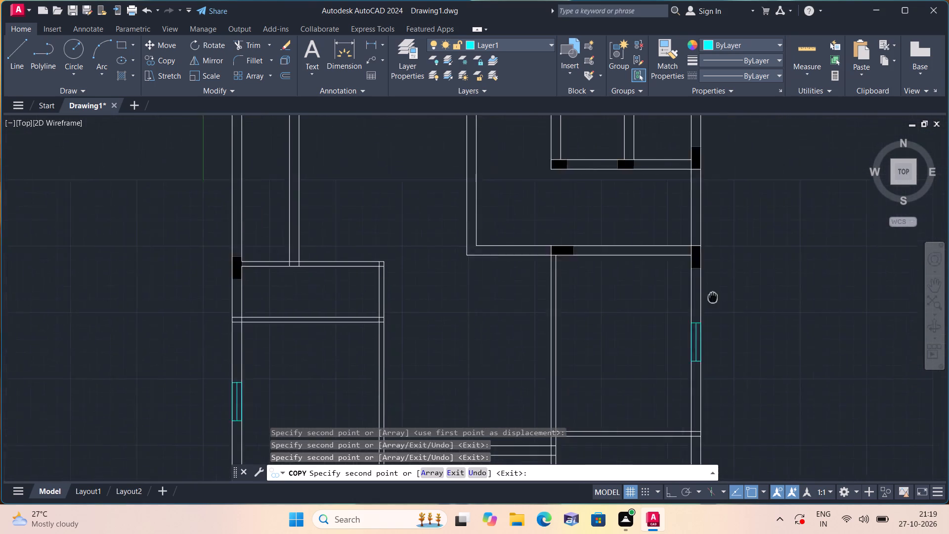
middle_drag(717, 331, 719, 348)
scroll(731, 327, down, 3)
middle_drag(736, 256, 733, 258)
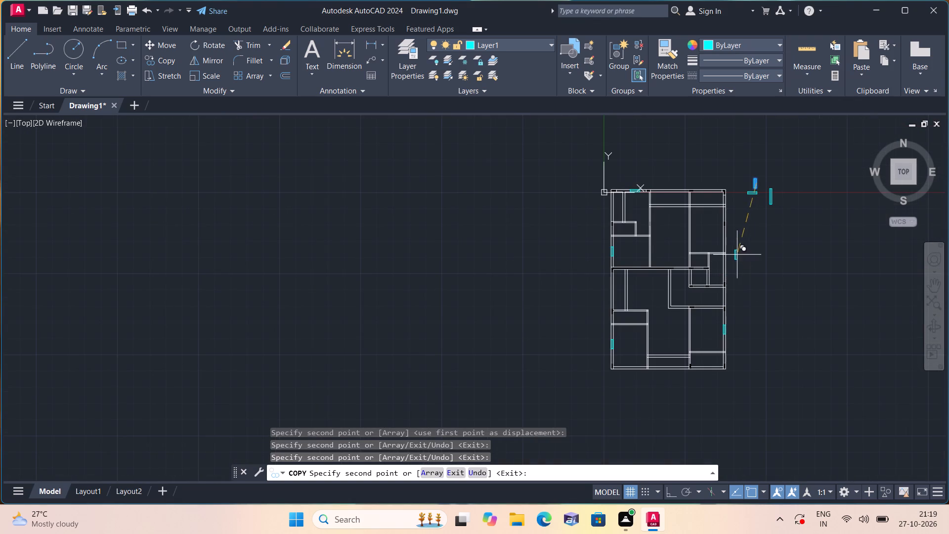
middle_drag(733, 258, 603, 350)
scroll(598, 342, up, 2)
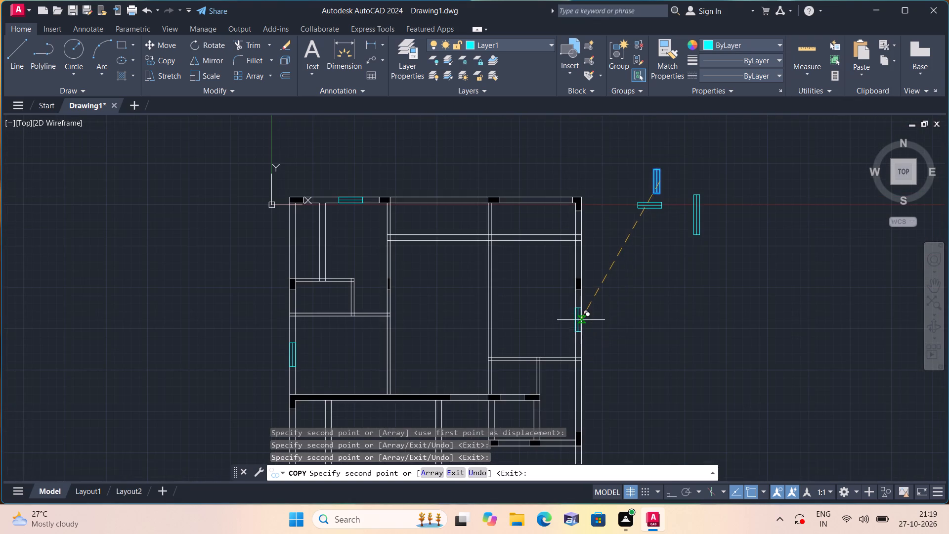
scroll(581, 316, up, 1)
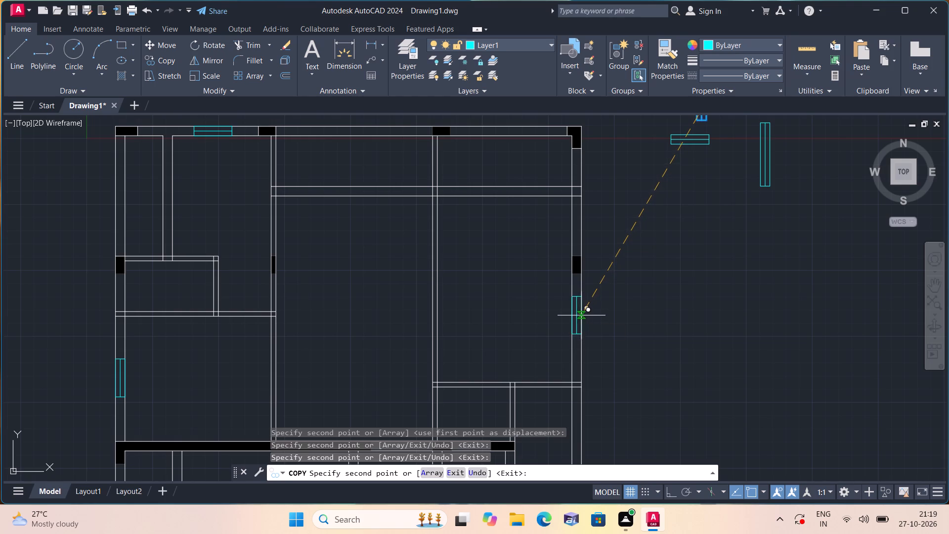
click(581, 314)
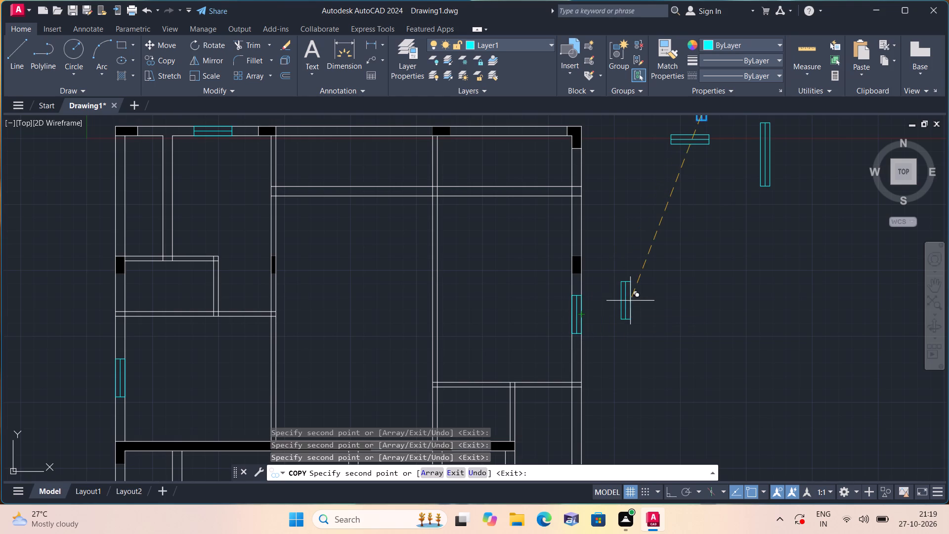
key(space)
Copy the vertical 3' window symbol by its east side into the vertical partition near the northwest corner, below the north wall.
scroll(637, 298, down, 1)
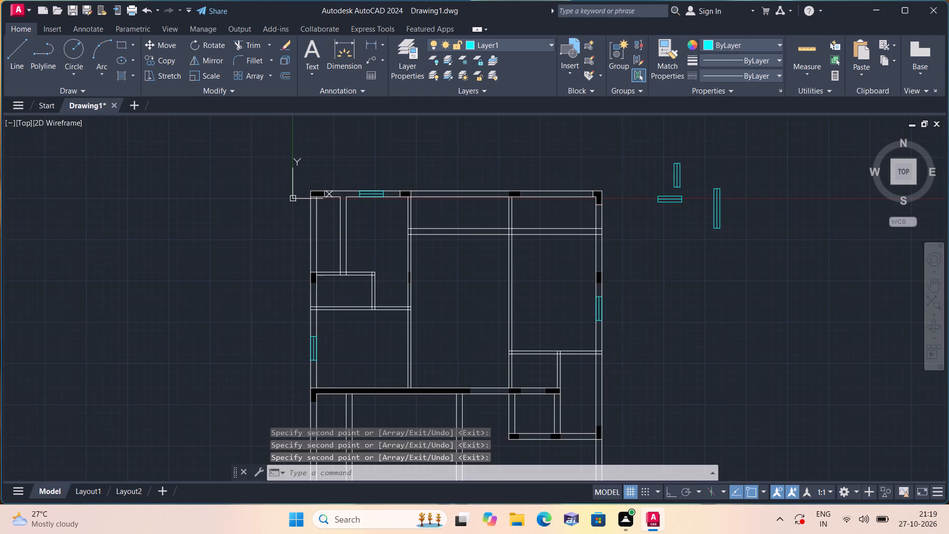
middle_drag(652, 249, 638, 297)
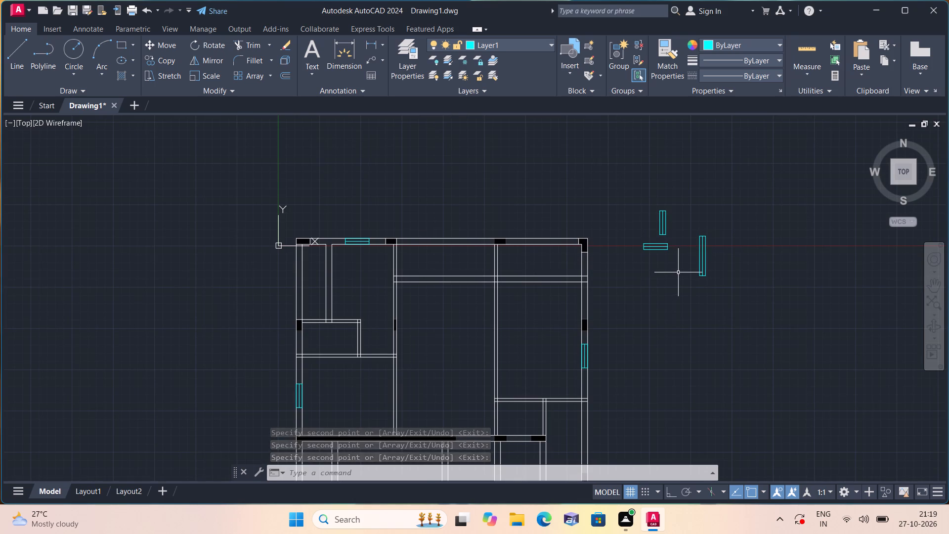
scroll(668, 234, up, 1)
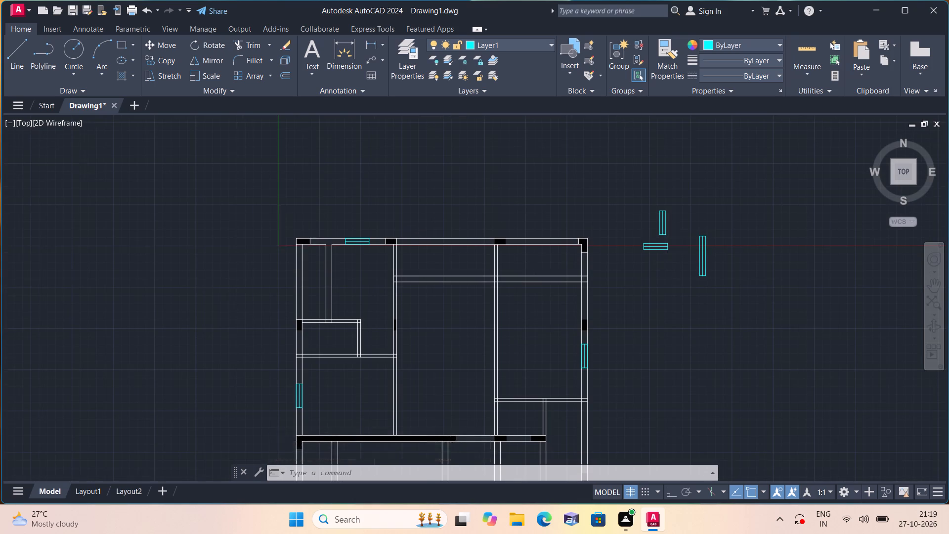
scroll(668, 234, up, 1)
click(668, 238)
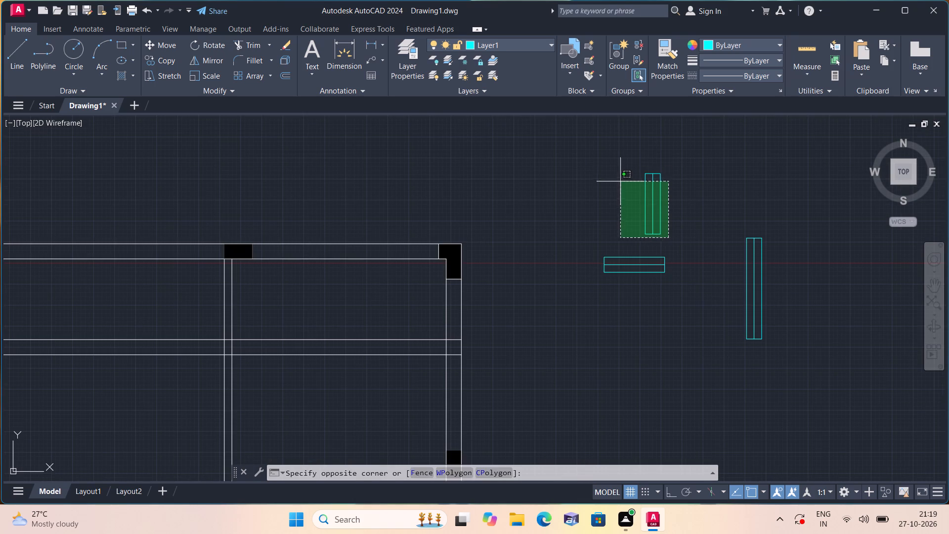
click(615, 151)
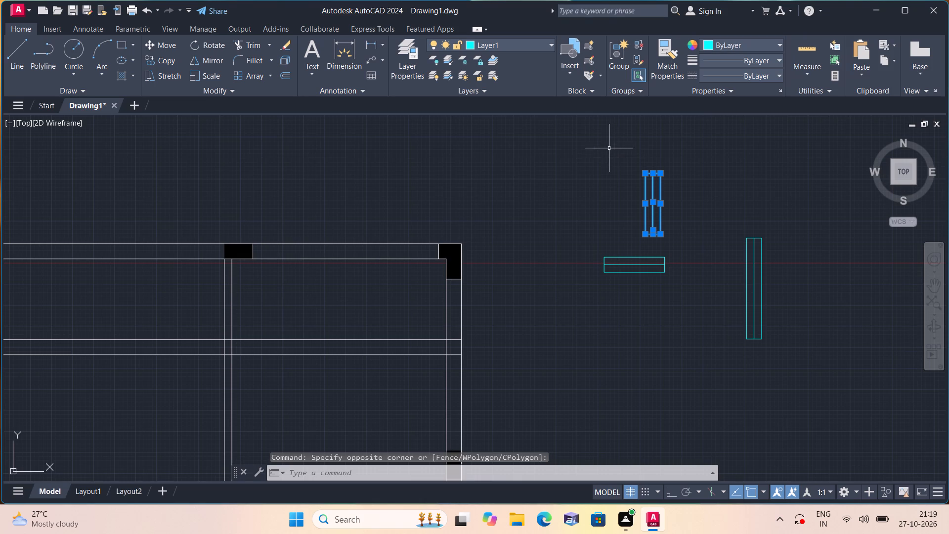
click(163, 60)
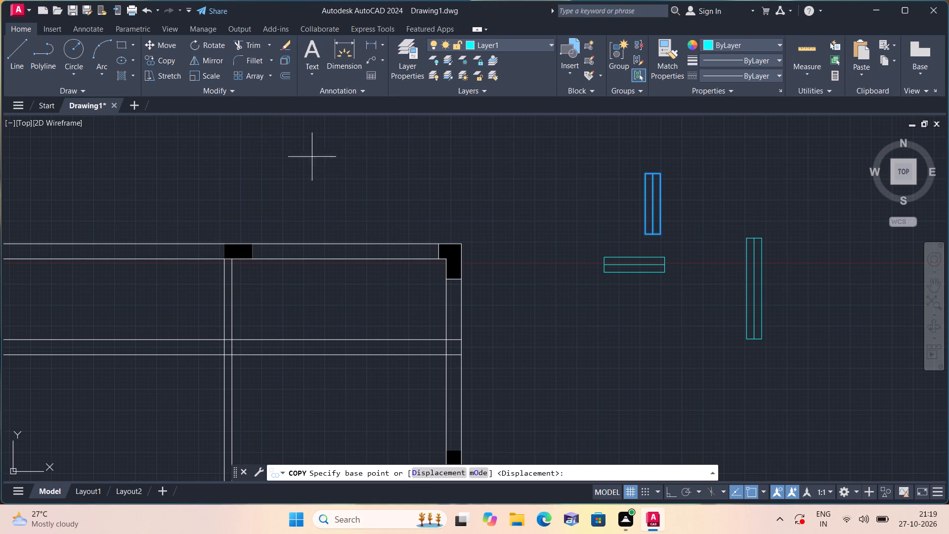
click(662, 207)
scroll(665, 209, down, 1)
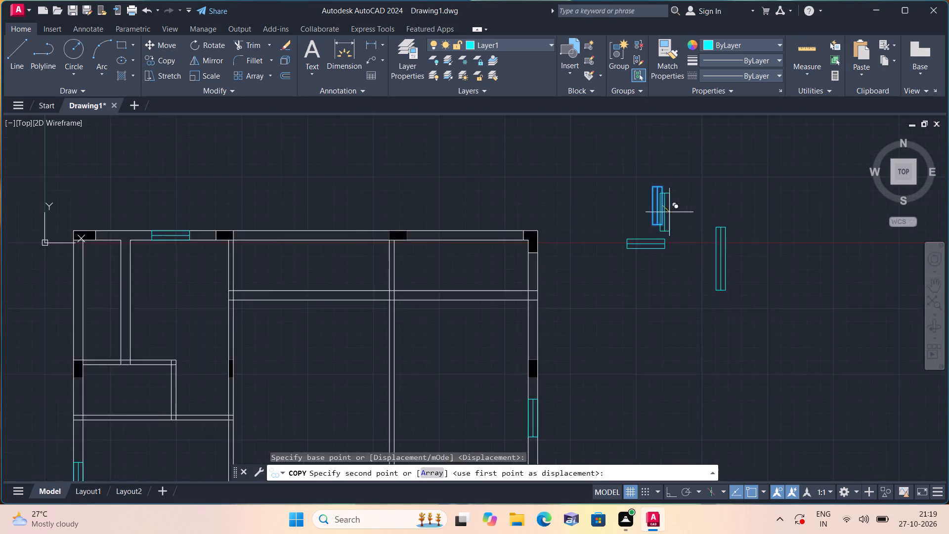
scroll(675, 230, down, 1)
scroll(313, 274, up, 3)
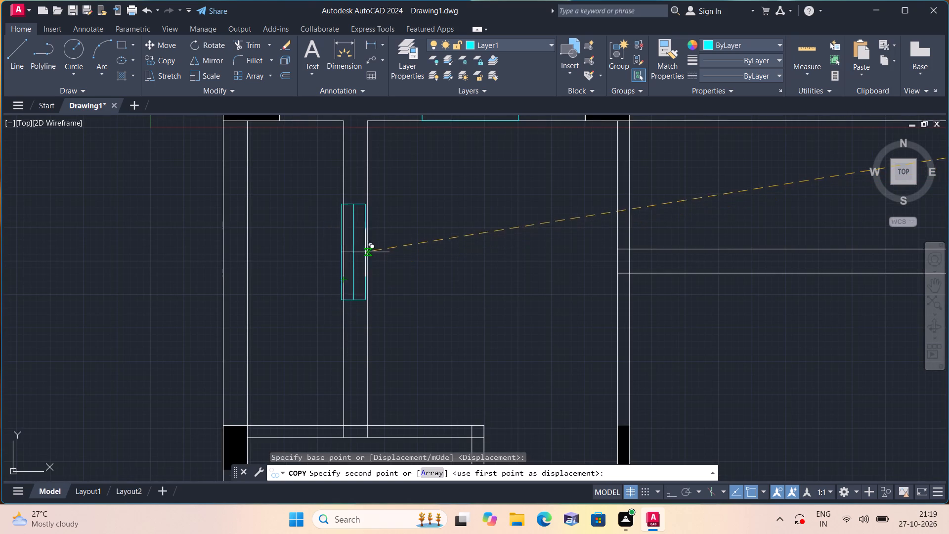
scroll(368, 239, down, 1)
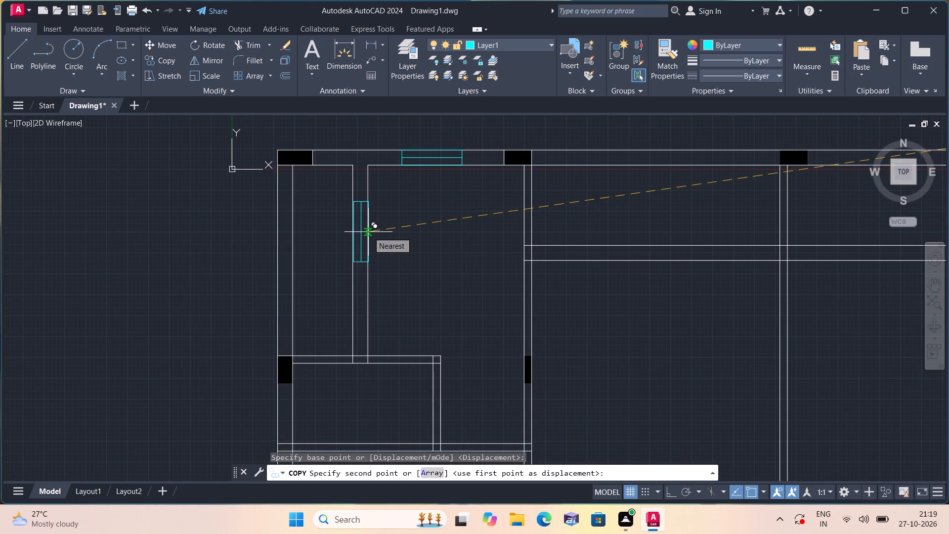
click(368, 235)
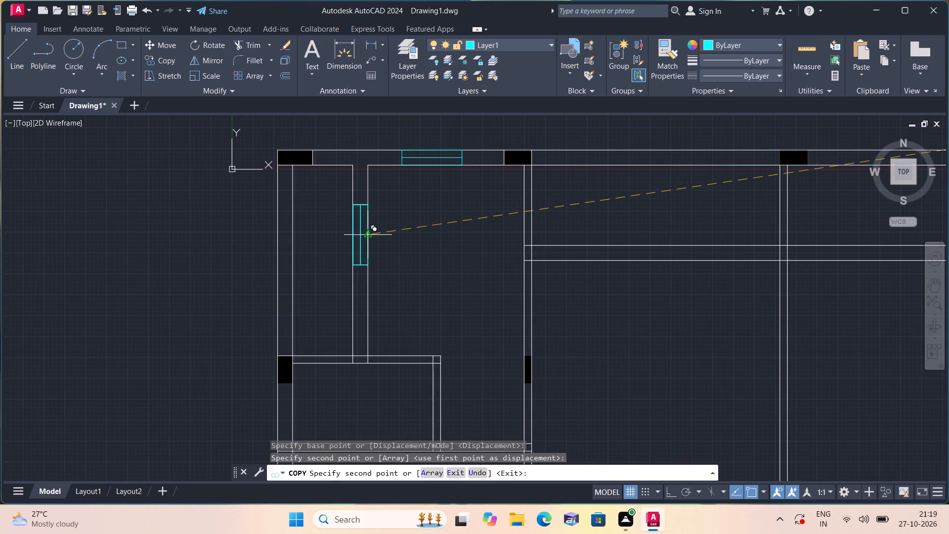
Place another copy of the vertical 3' window in the westernmost vertical partition just south of the long solid-filled wall.
scroll(381, 247, down, 1)
middle_drag(387, 256, 384, 215)
scroll(384, 215, down, 1)
scroll(396, 314, down, 1)
middle_drag(395, 314, 395, 314)
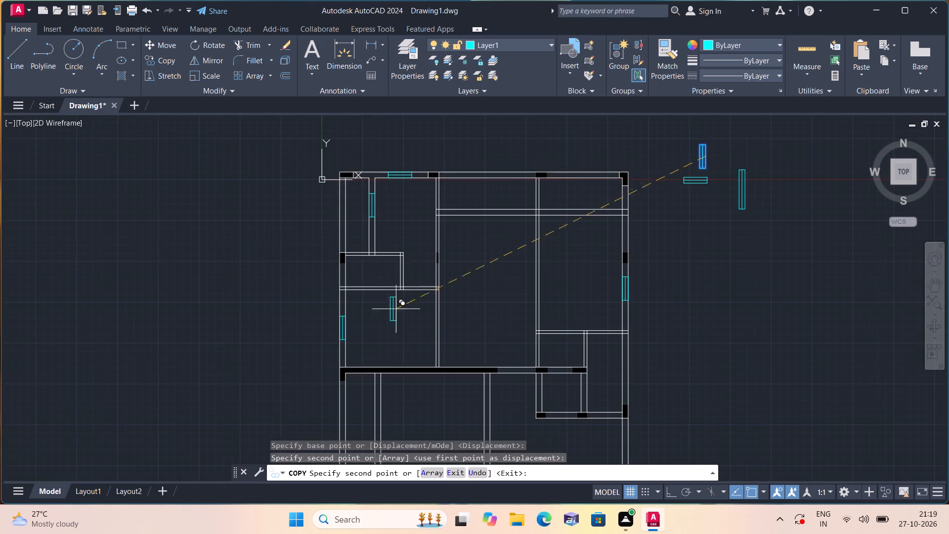
middle_drag(395, 314, 379, 196)
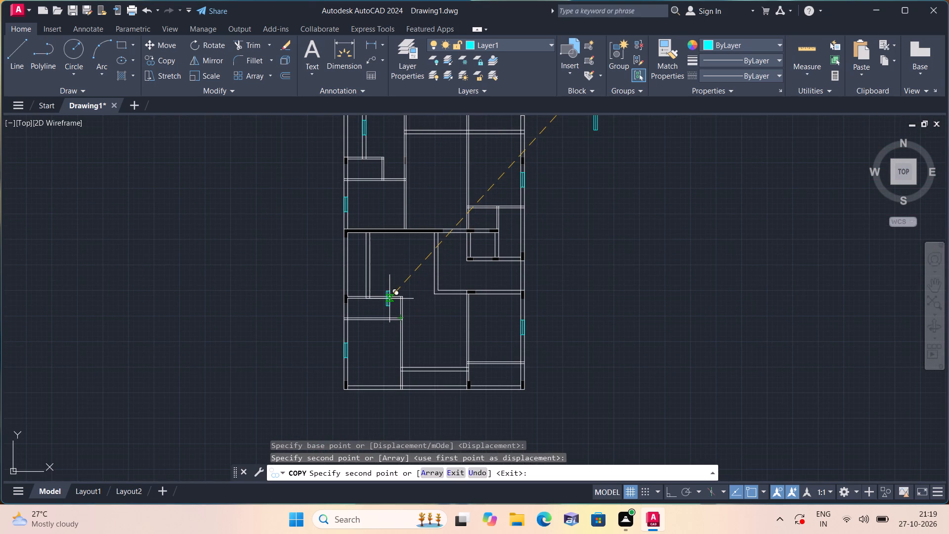
scroll(366, 261, up, 1)
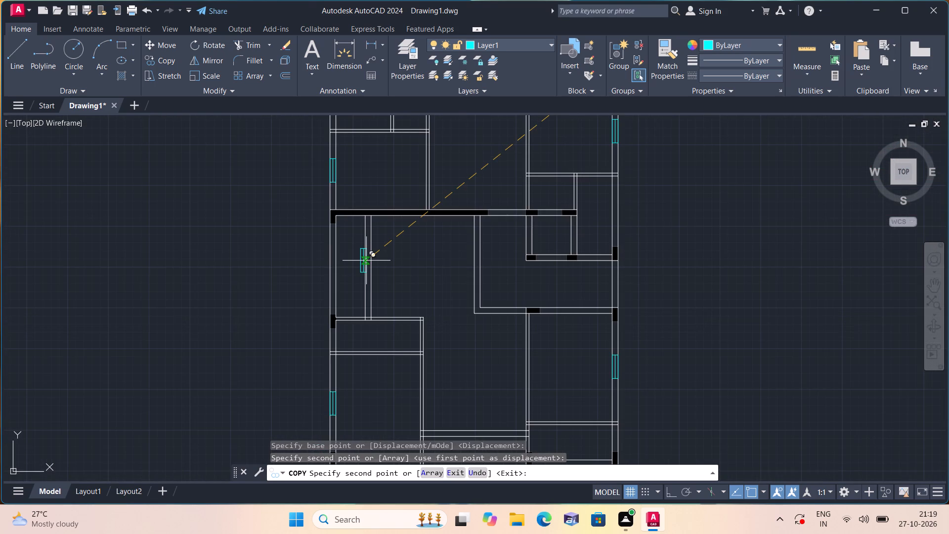
scroll(366, 261, up, 2)
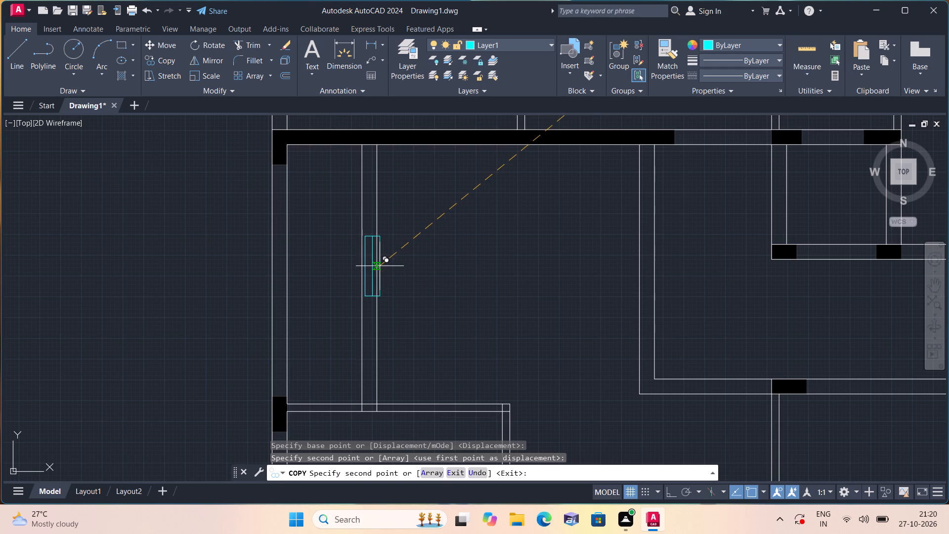
click(377, 262)
scroll(387, 260, down, 2)
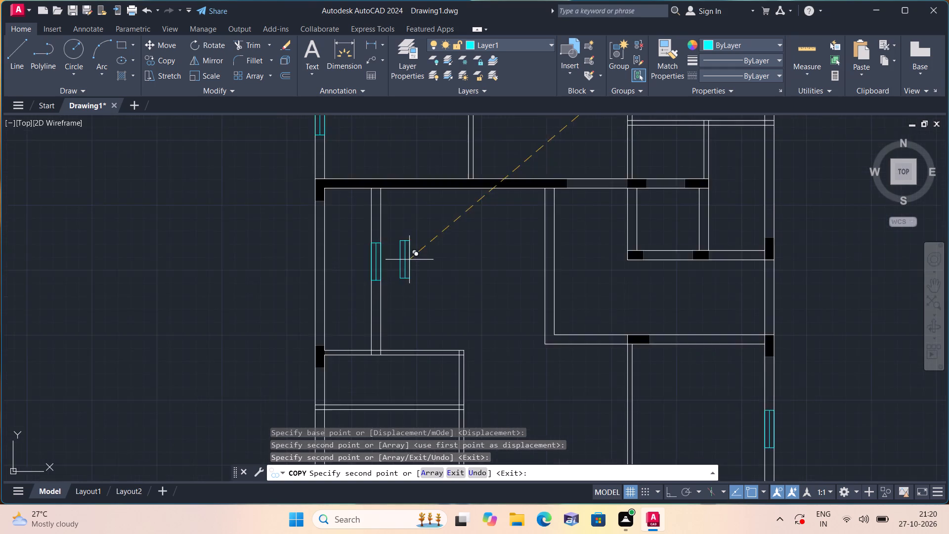
scroll(417, 262, down, 2)
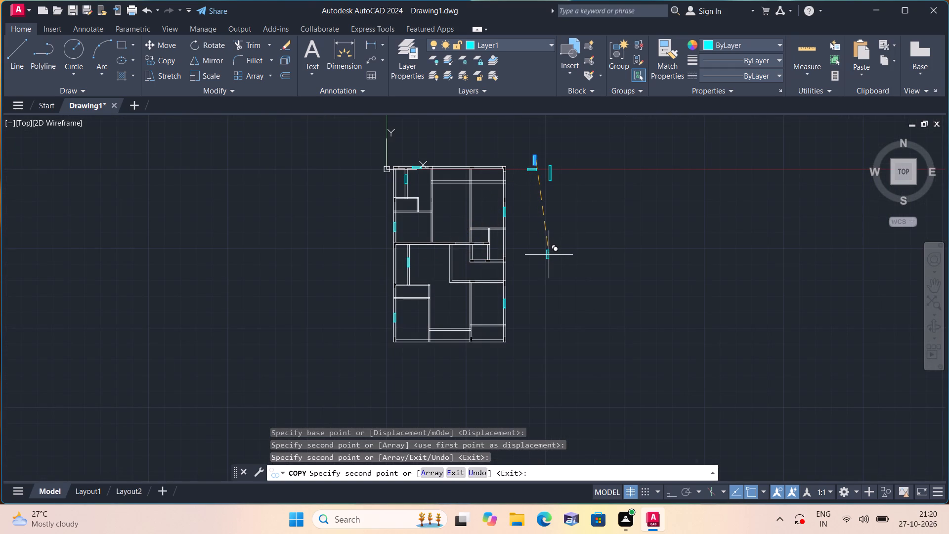
key(Escape)
Erase the spare horizontal 3' and vertical 5' window symbols lying outside the plan, keeping the vertical 3' symbol.
scroll(530, 188, up, 1)
middle_drag(531, 207, 541, 249)
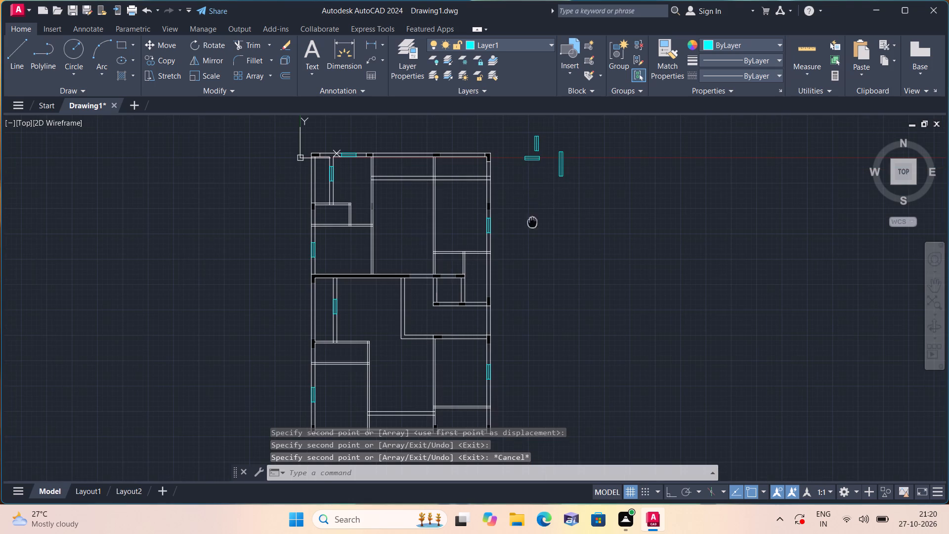
middle_drag(541, 249, 562, 282)
scroll(571, 250, up, 3)
click(485, 172)
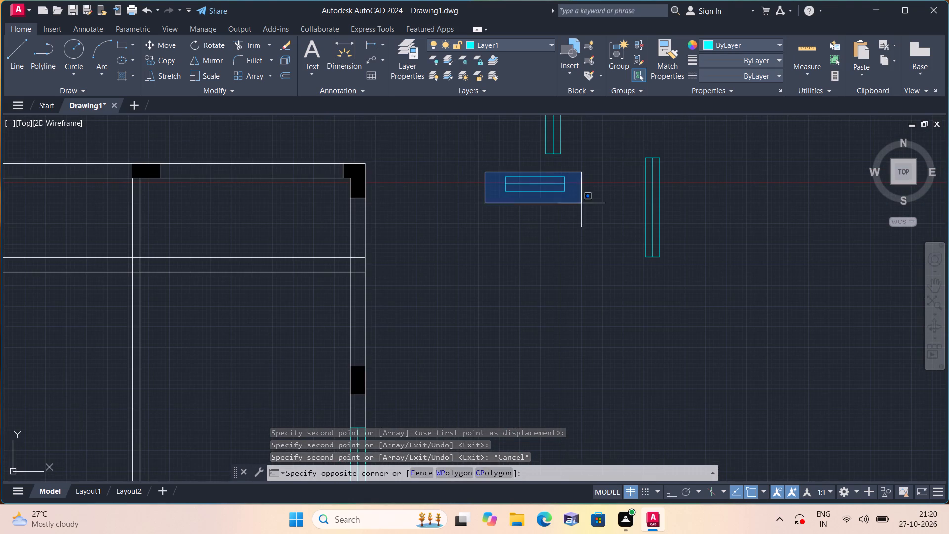
click(740, 287)
drag(746, 289, 727, 268)
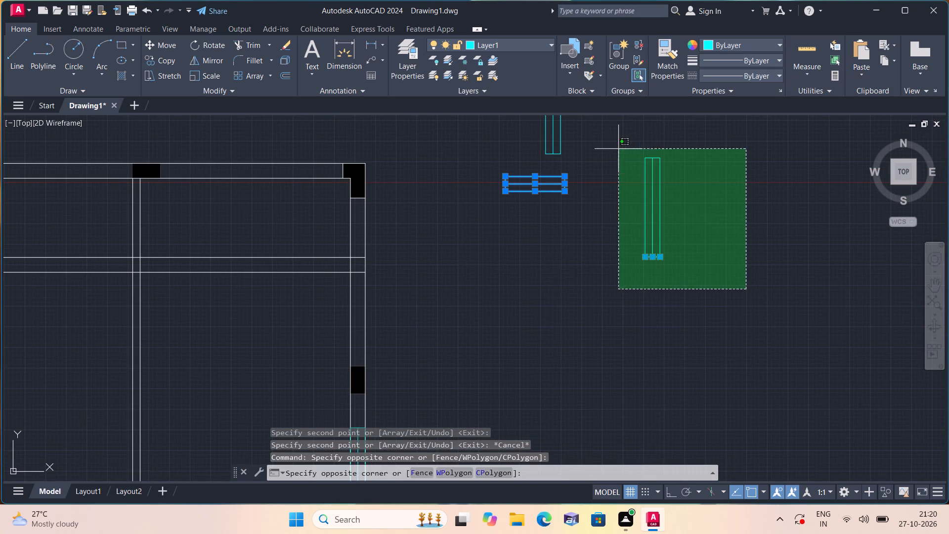
click(609, 134)
key(Delete)
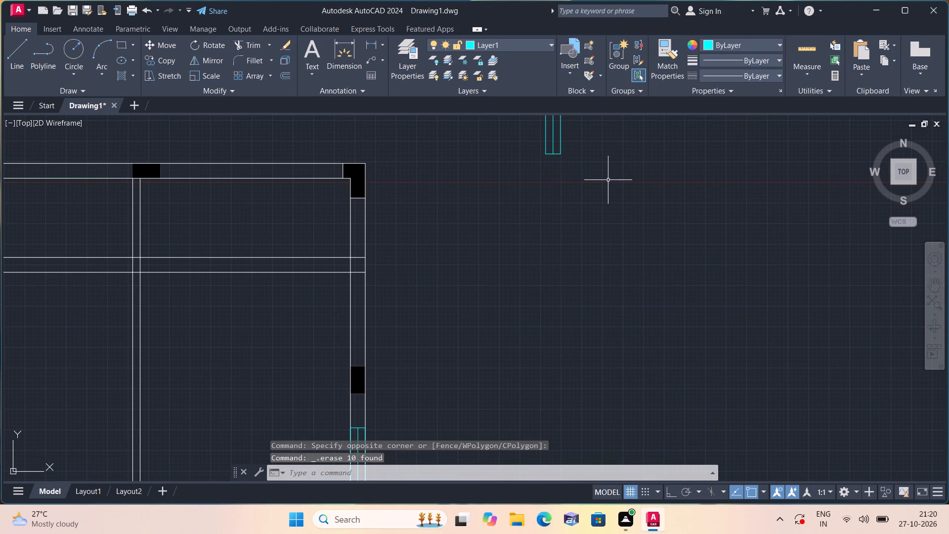
Draw a line 2' up the east side of the spare vertical window from its southeast corner, continuing straight across to its west side.
scroll(577, 173, down, 1)
middle_drag(577, 173, 601, 263)
key(l)
key(space)
scroll(594, 239, up, 1)
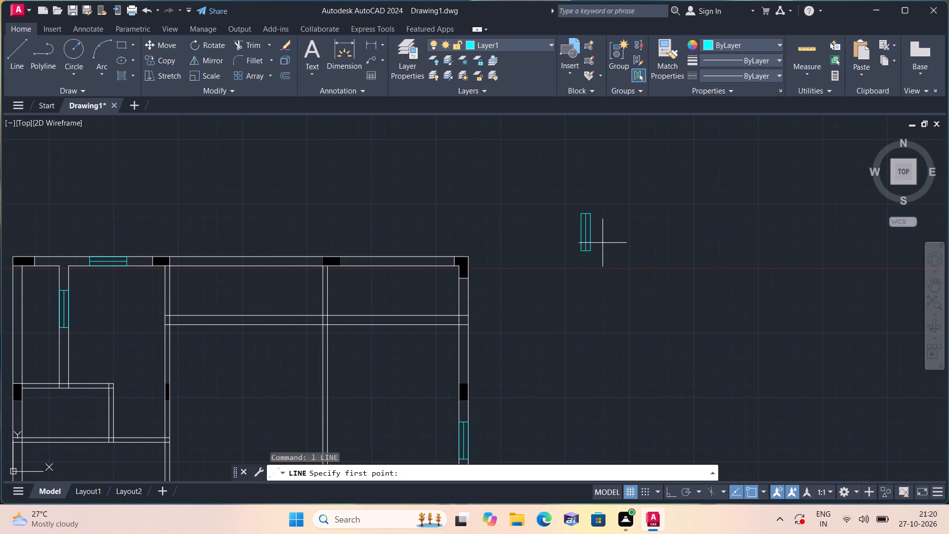
scroll(593, 239, up, 2)
click(578, 286)
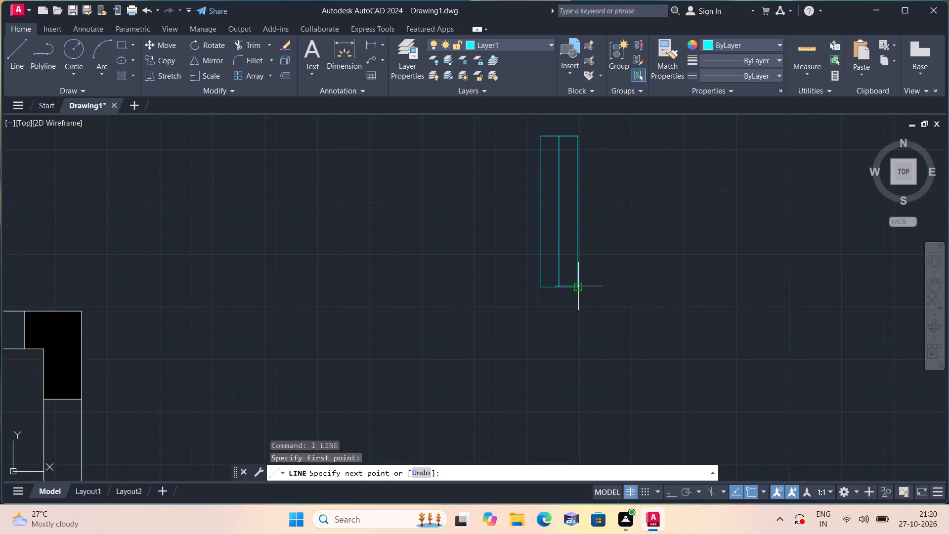
key(2)
text(')
key(space)
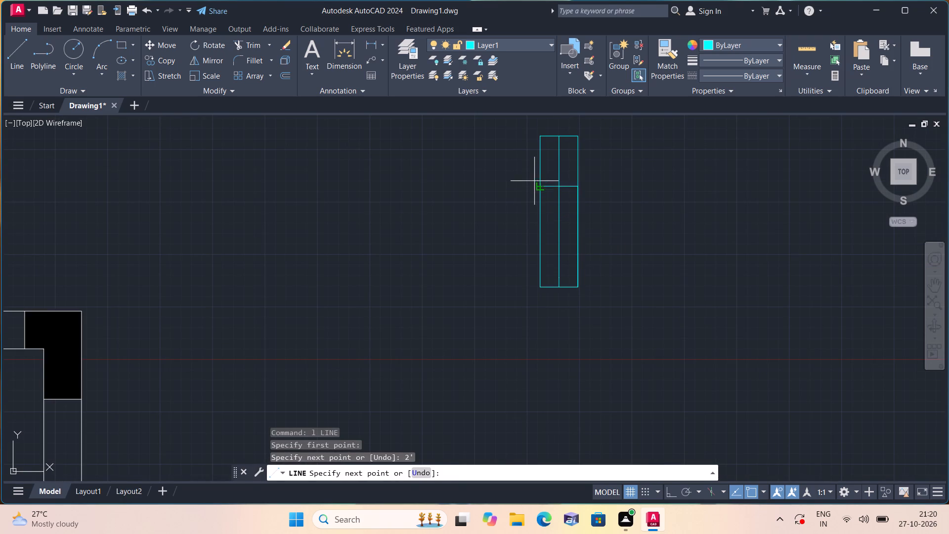
key(F8)
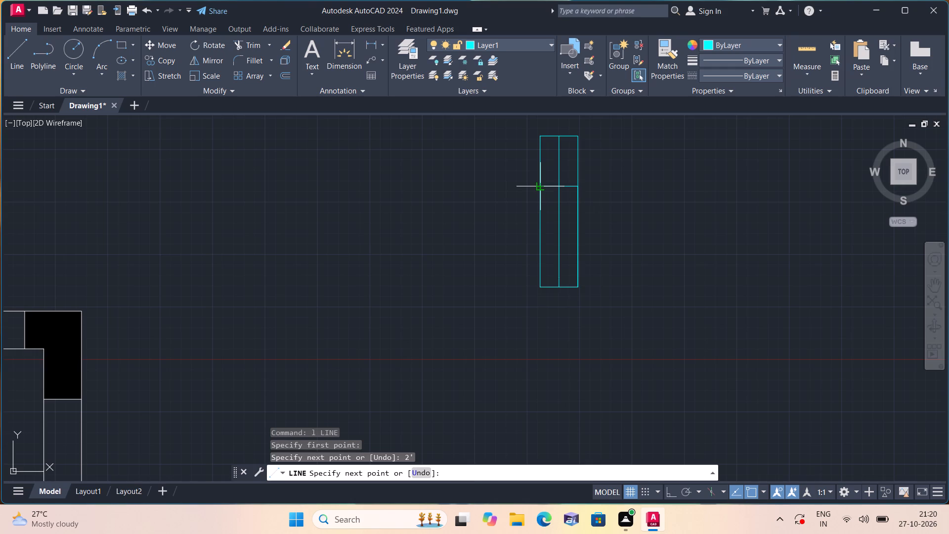
click(539, 185)
key(space)
scroll(573, 196, down, 1)
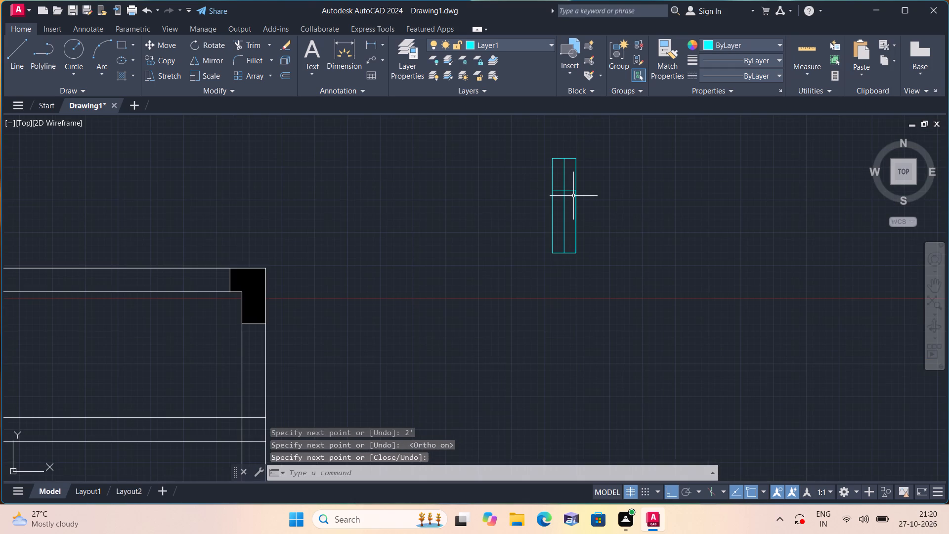
Trim away the part of the spare vertical window above the 2' crossline, including its old top edge.
text(trim)
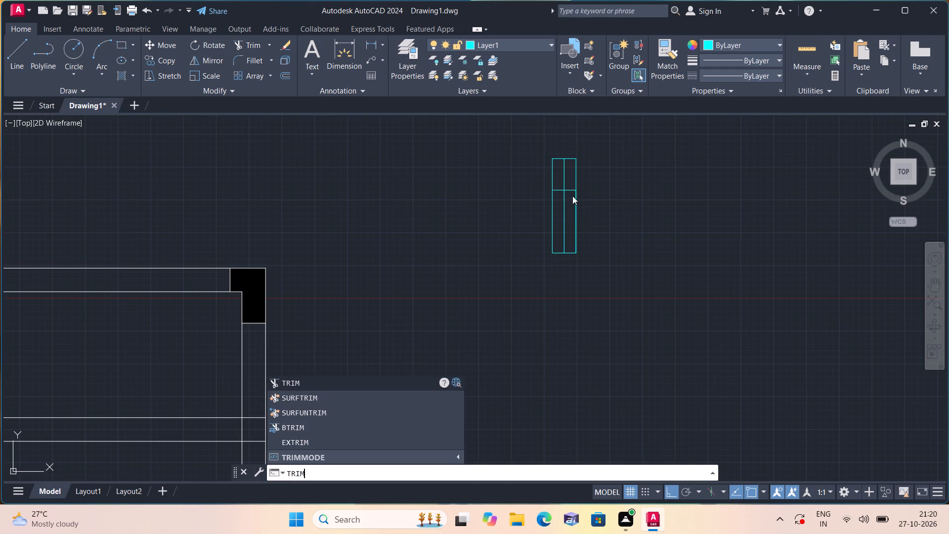
key(space)
drag(539, 172, 586, 168)
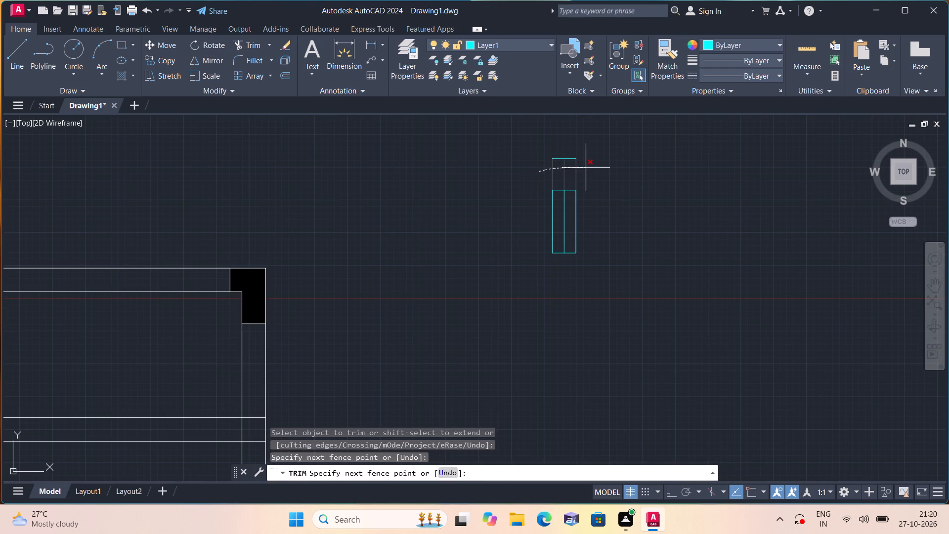
drag(581, 159, 575, 158)
click(574, 160)
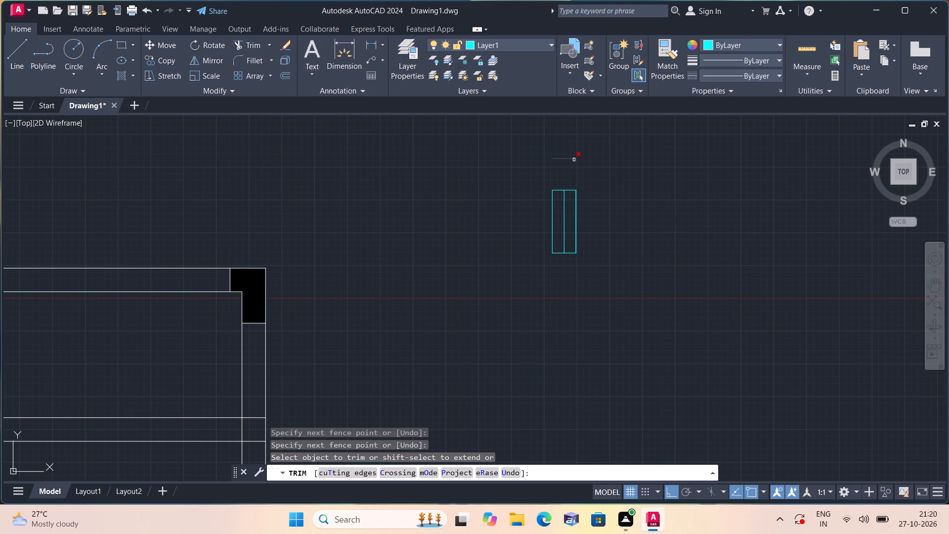
Remove the leftover short horizontal line above the shortened 2' vertical window and finish trimming.
drag(574, 156, 573, 144)
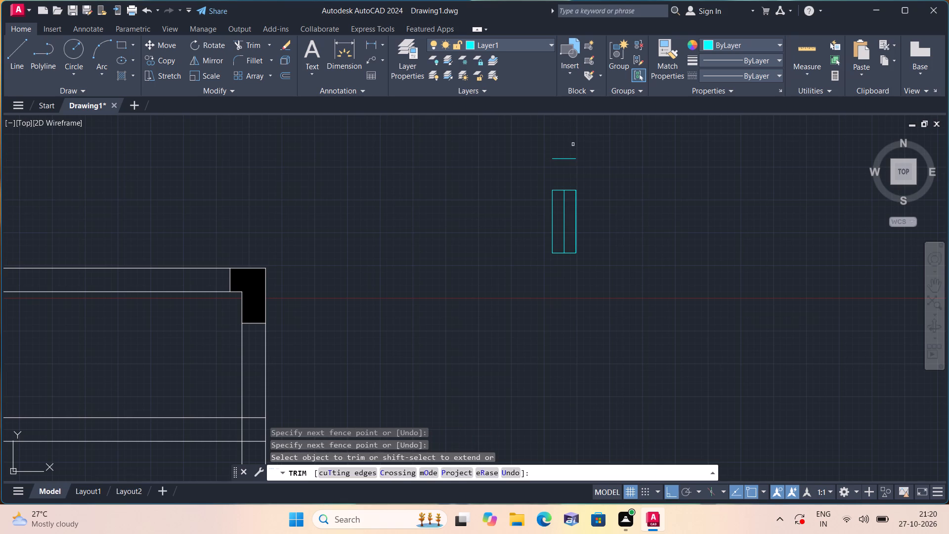
drag(569, 169, 568, 160)
click(570, 149)
scroll(578, 194, up, 1)
click(576, 195)
key(space)
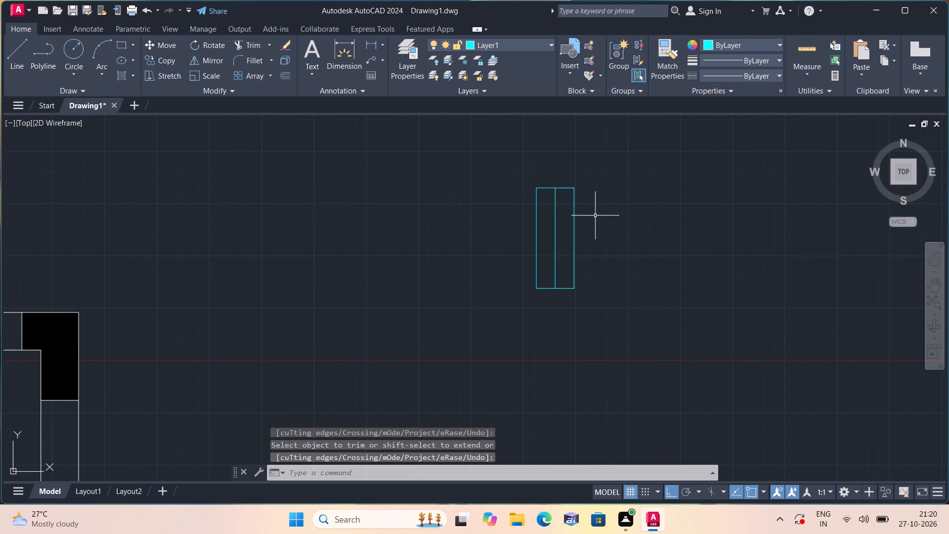
With Ortho off, copy the 2' window by its northeast corner into the west exterior wall, directly below the filled column beside the northwest small room.
key(F8)
drag(604, 305, 588, 267)
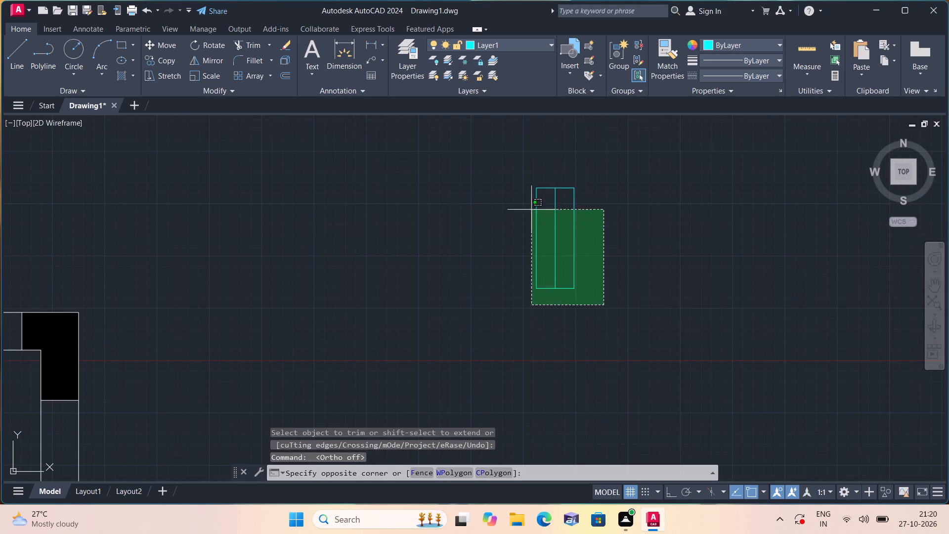
click(503, 178)
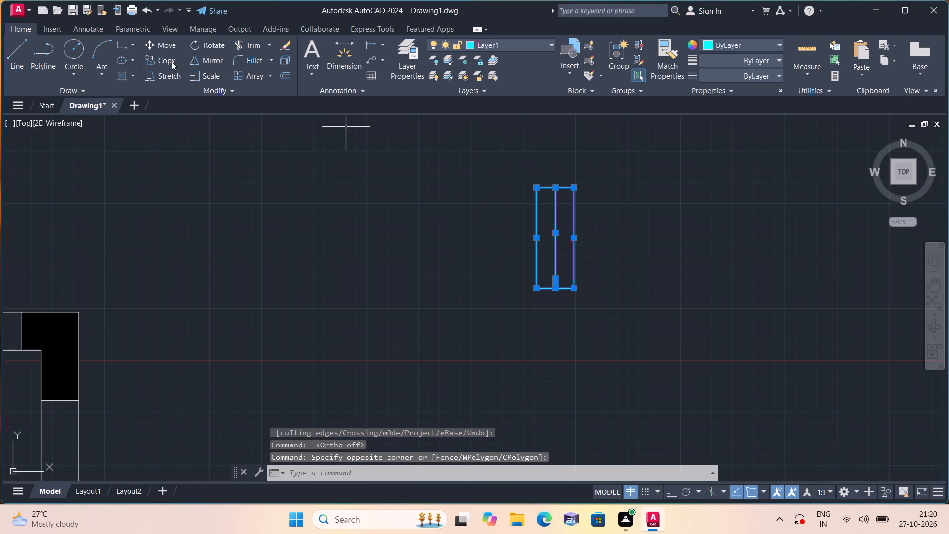
click(166, 57)
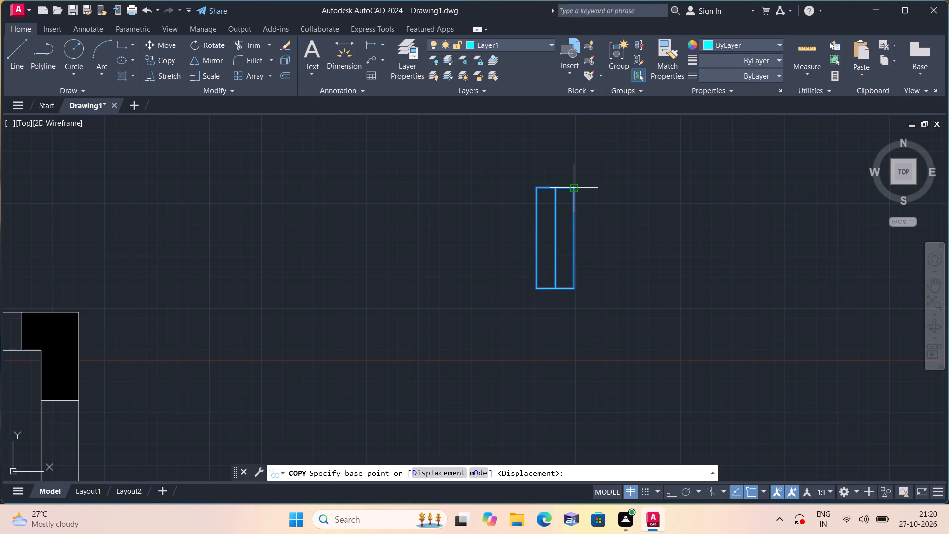
click(574, 186)
scroll(569, 174, down, 2)
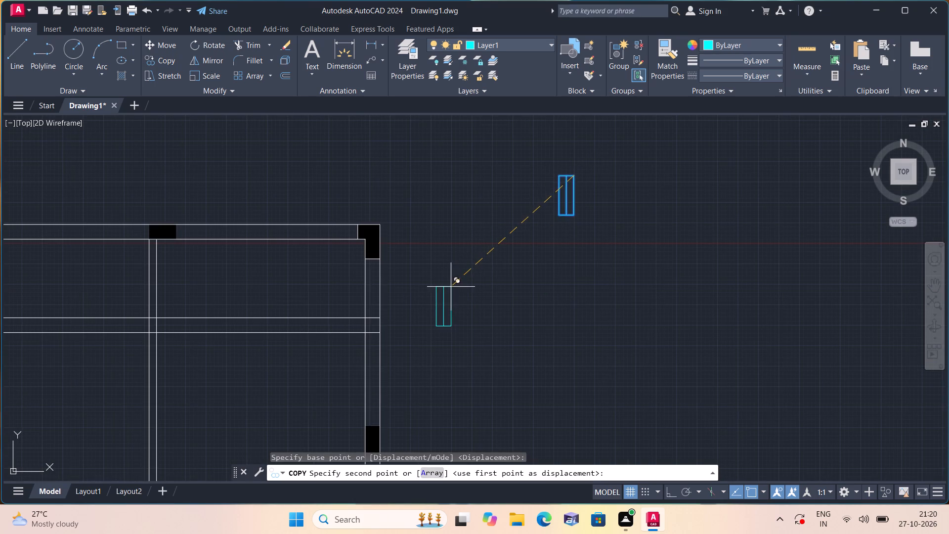
scroll(336, 307, down, 1)
middle_drag(336, 307, 400, 238)
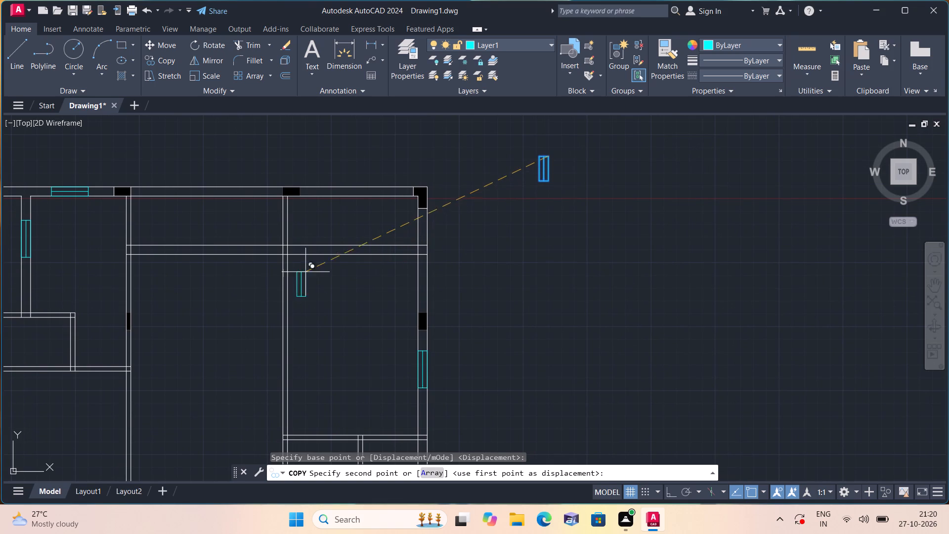
middle_drag(283, 282, 410, 195)
scroll(216, 271, down, 1)
middle_drag(216, 271, 391, 257)
scroll(246, 263, up, 2)
scroll(456, 221, up, 1)
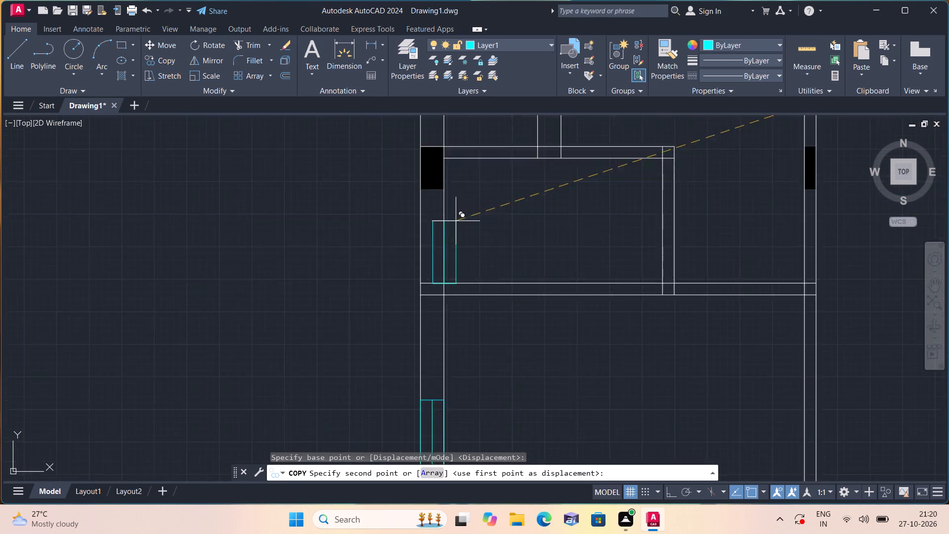
scroll(456, 219, up, 1)
scroll(434, 170, up, 1)
click(434, 170)
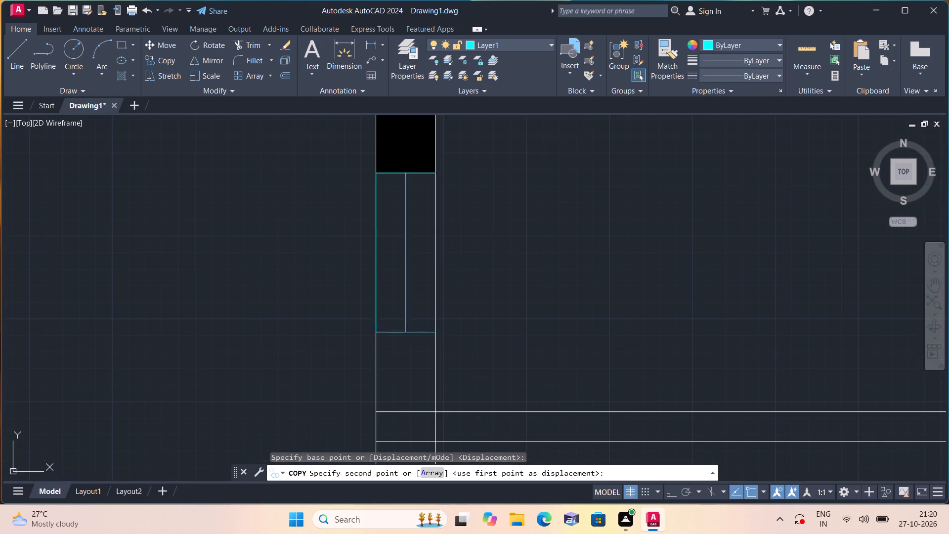
Place another 2' window copy in the west exterior wall's southern half, directly below the filled column beside the small room.
scroll(434, 170, down, 2)
middle_drag(444, 177, 393, 308)
scroll(393, 309, down, 2)
middle_drag(405, 251, 430, 172)
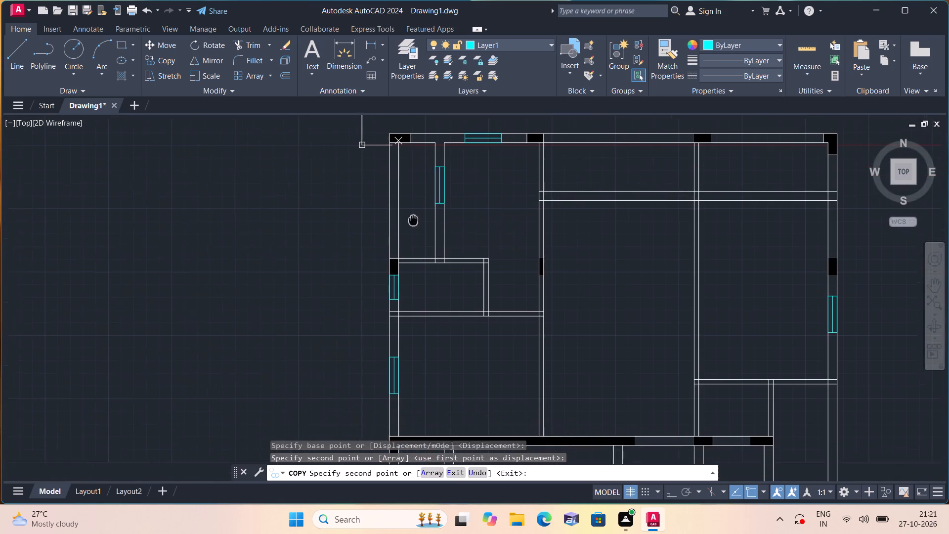
middle_drag(430, 172, 439, 154)
middle_drag(433, 327, 449, 179)
middle_drag(430, 323, 457, 191)
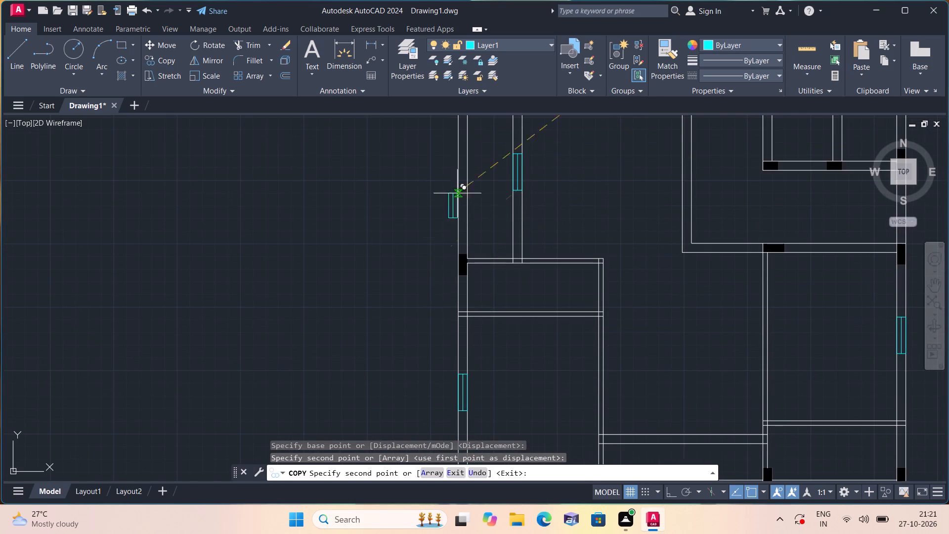
scroll(447, 288, up, 3)
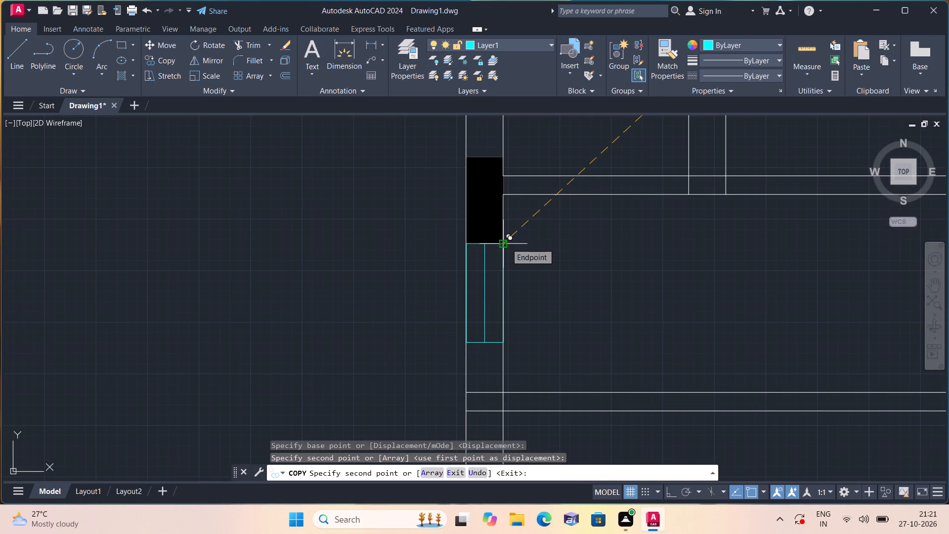
click(506, 243)
Place a third 2' window copy in the east exterior wall, between the horizontal partition and the filled column beside the small central-east rooms.
middle_drag(618, 245, 405, 253)
scroll(613, 247, down, 1)
scroll(376, 258, down, 1)
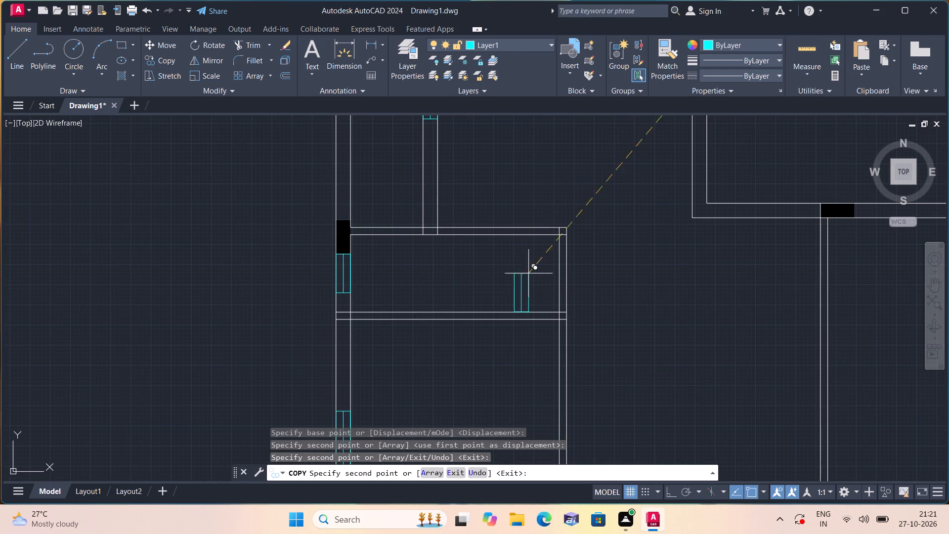
middle_drag(637, 273, 284, 287)
scroll(460, 275, down, 2)
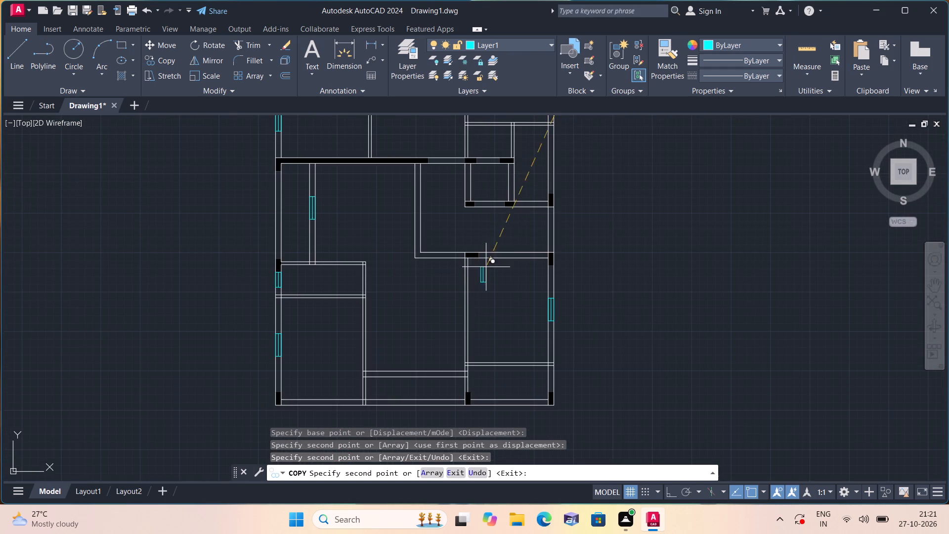
middle_drag(552, 298, 541, 252)
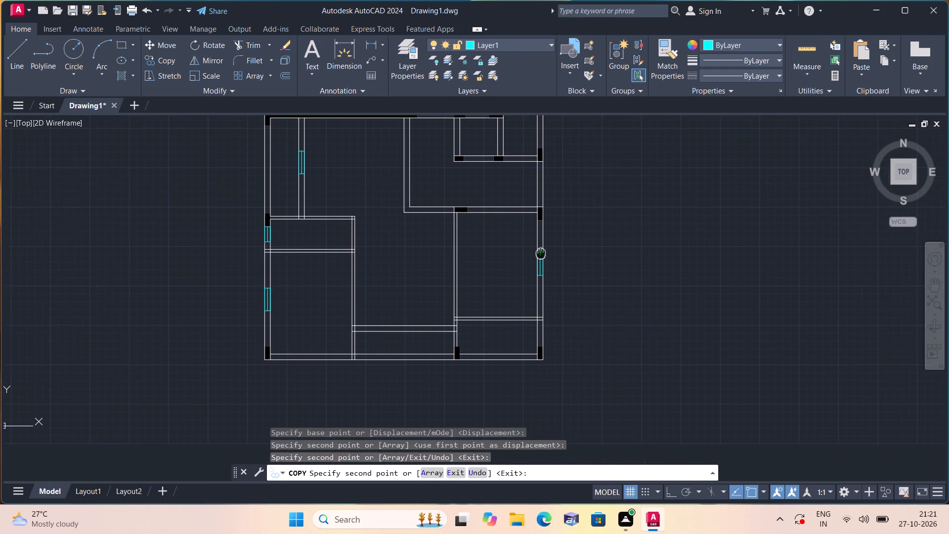
middle_drag(541, 252, 551, 343)
scroll(568, 180, up, 3)
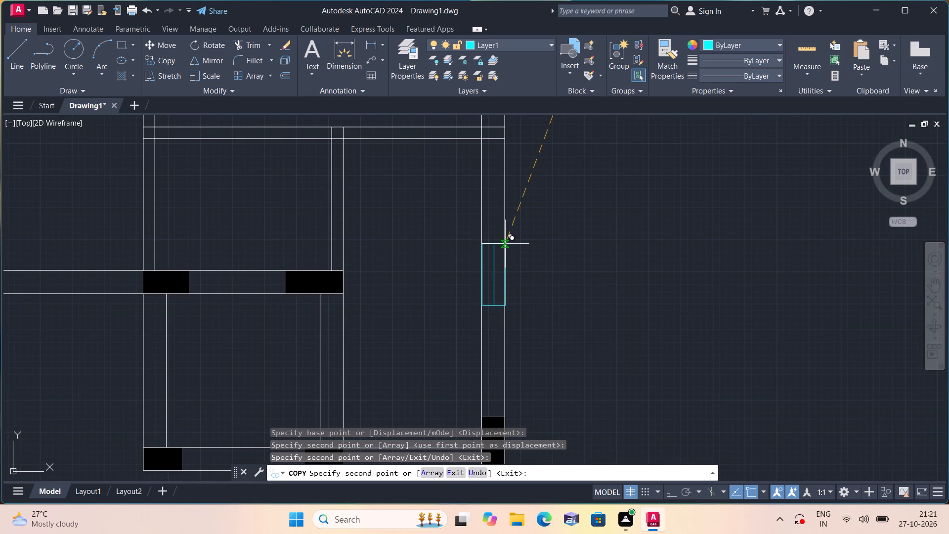
click(505, 241)
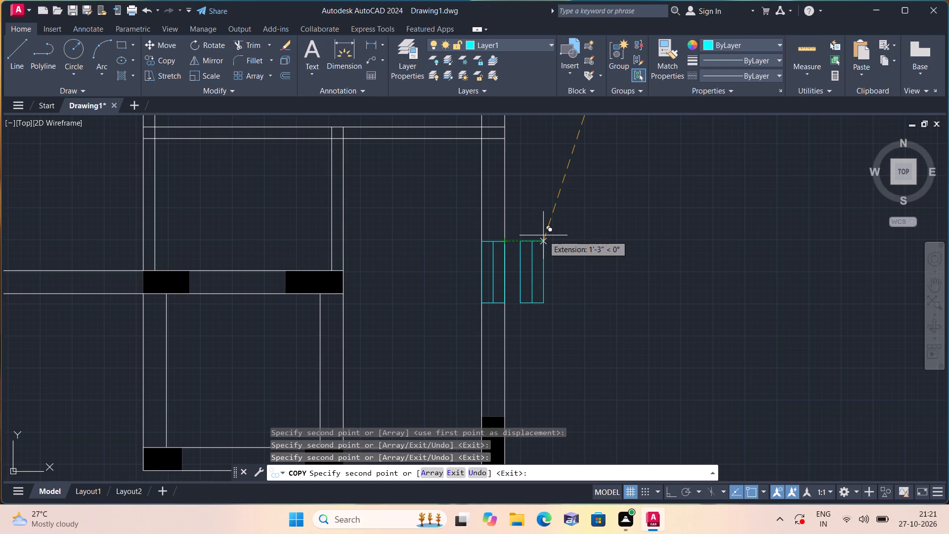
scroll(537, 214, down, 1)
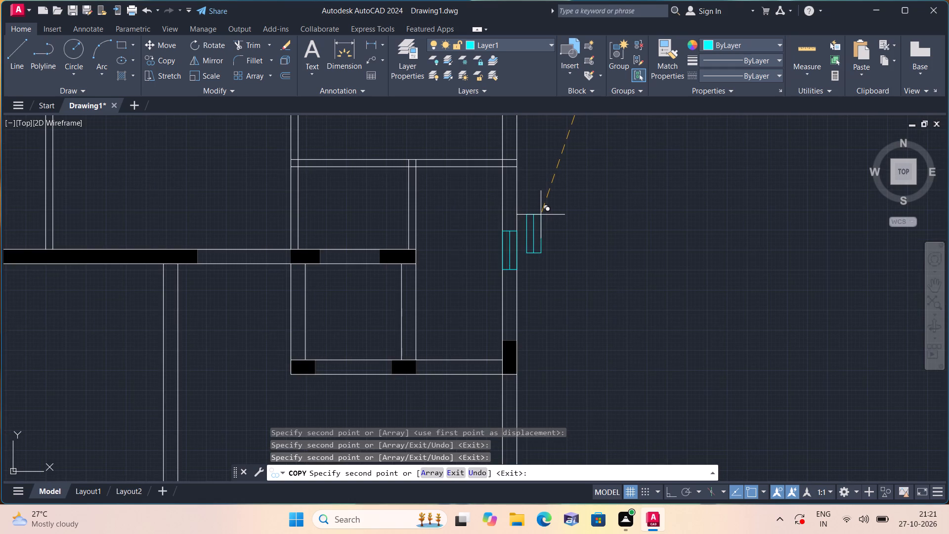
scroll(541, 214, down, 2)
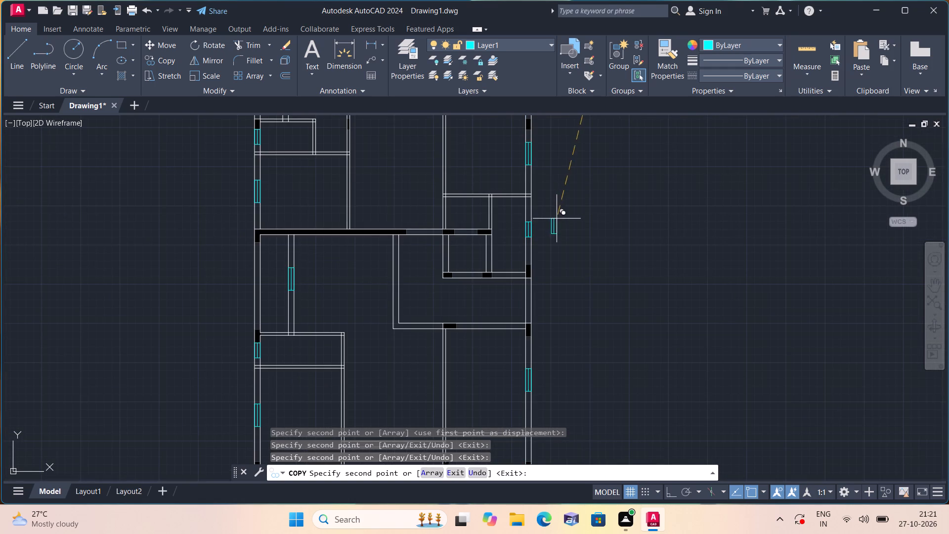
key(Escape)
Erase the spare 2' vertical window symbol lying outside the plan to the northeast.
scroll(559, 221, down, 2)
middle_drag(572, 214, 570, 254)
scroll(569, 200, up, 2)
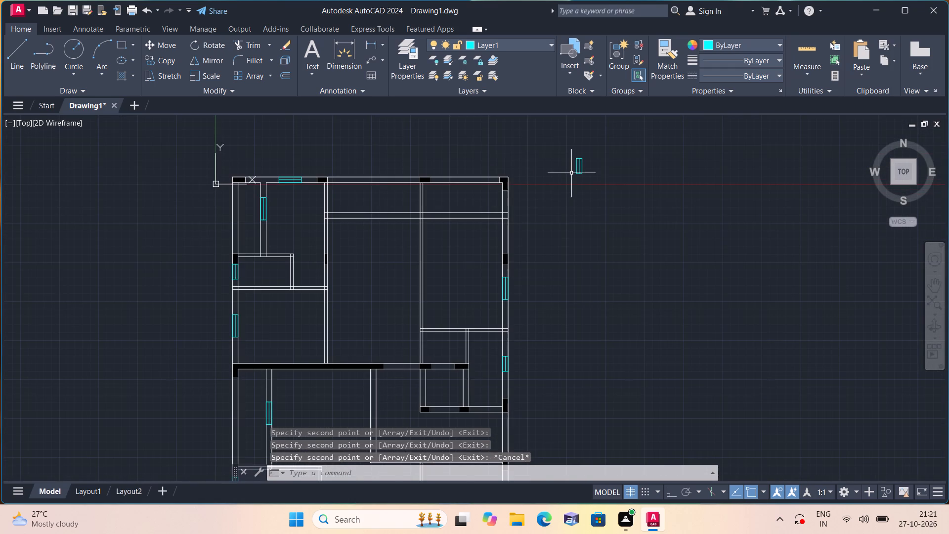
click(559, 157)
click(633, 199)
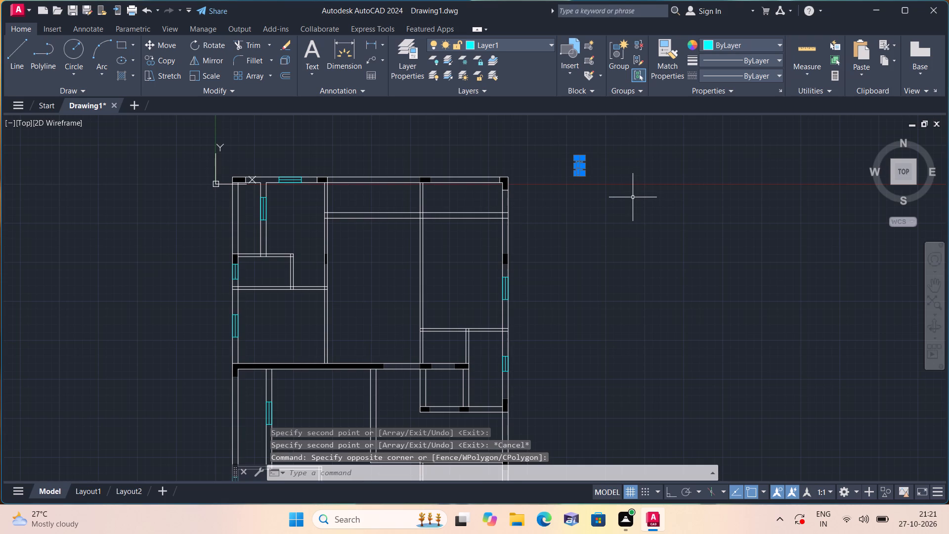
key(Delete)
Start a solid hatch and set its colour to index colour 144.
key(h)
key(space)
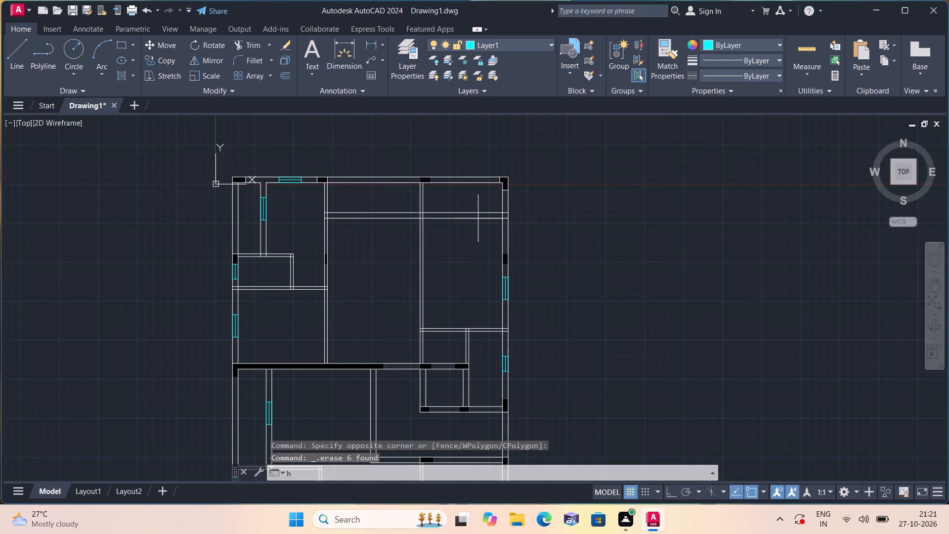
click(351, 59)
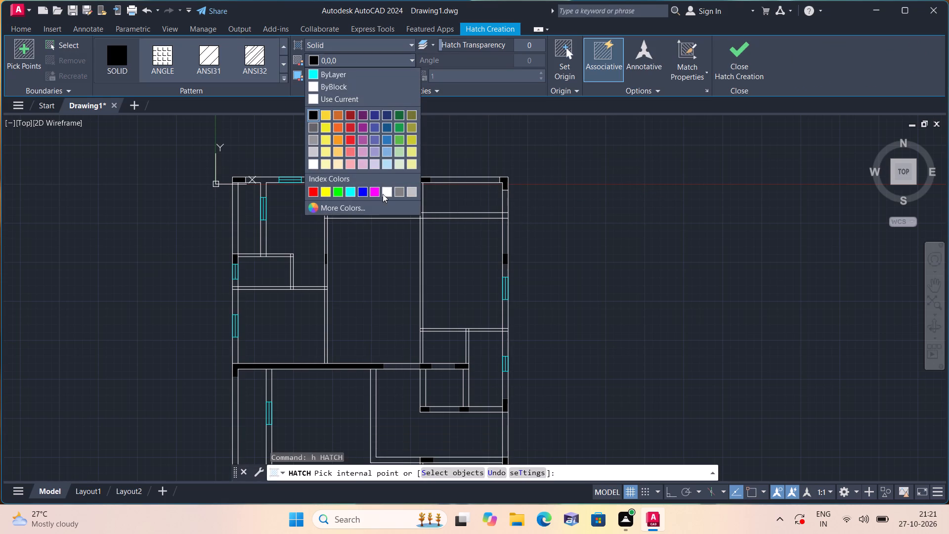
click(376, 207)
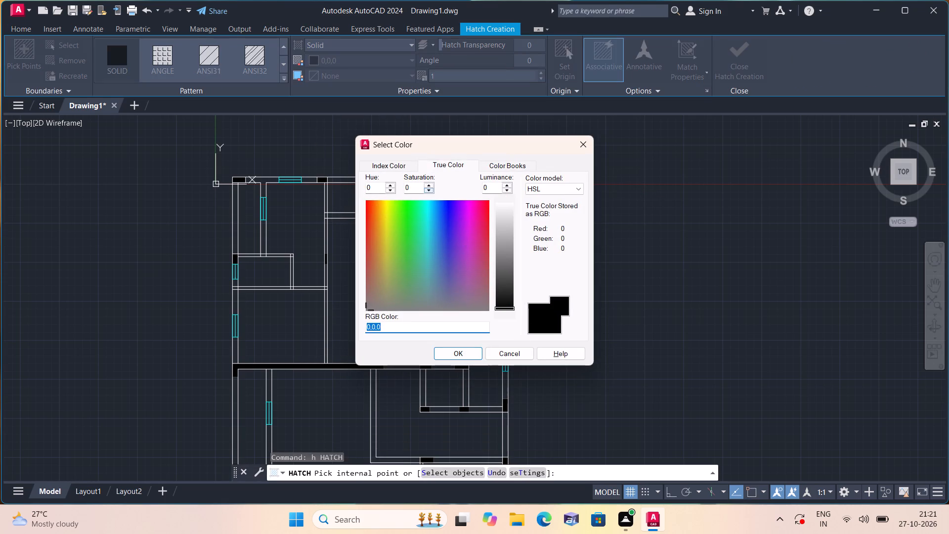
click(388, 164)
scroll(500, 220, up, 1)
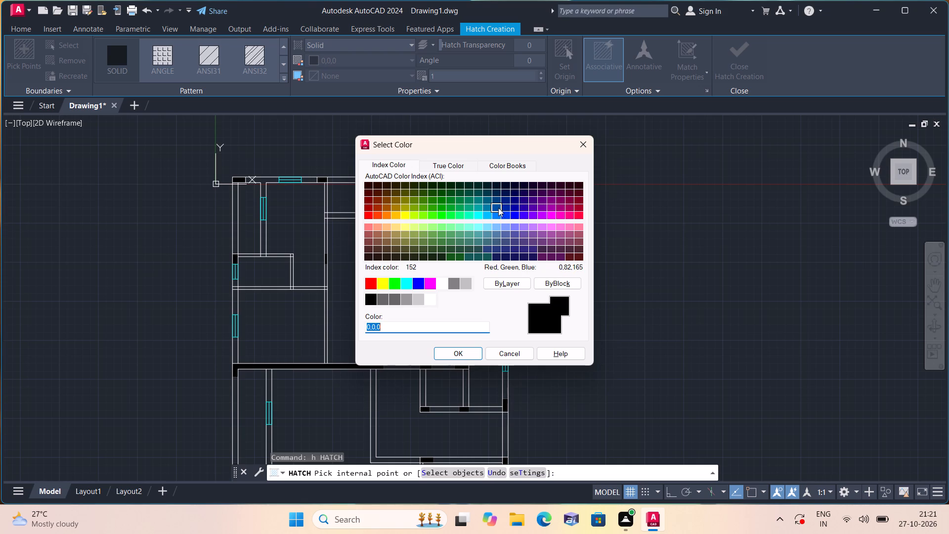
click(498, 208)
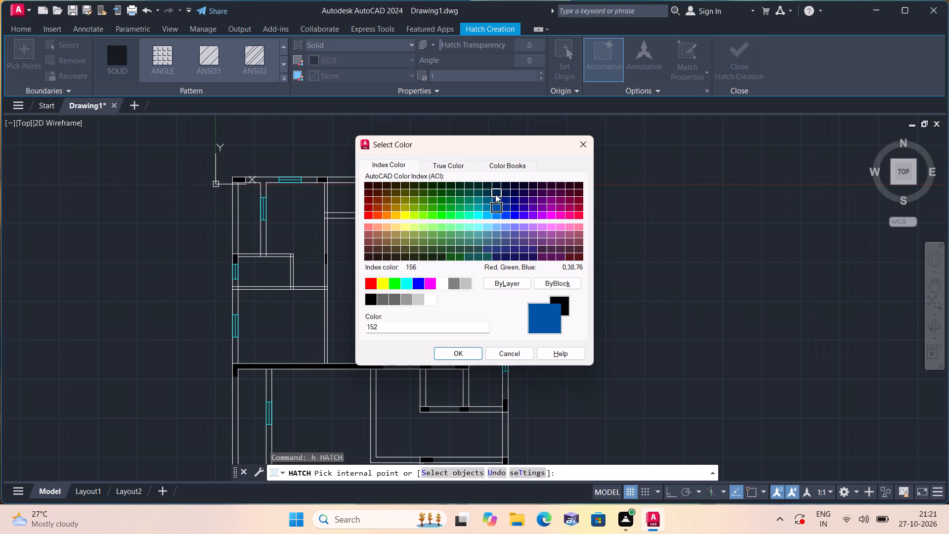
click(495, 198)
scroll(507, 203, up, 2)
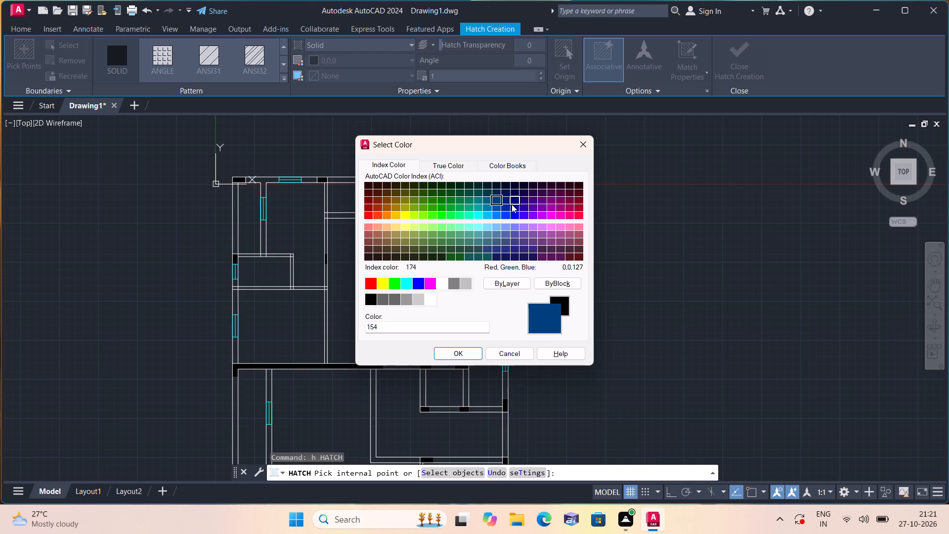
click(509, 206)
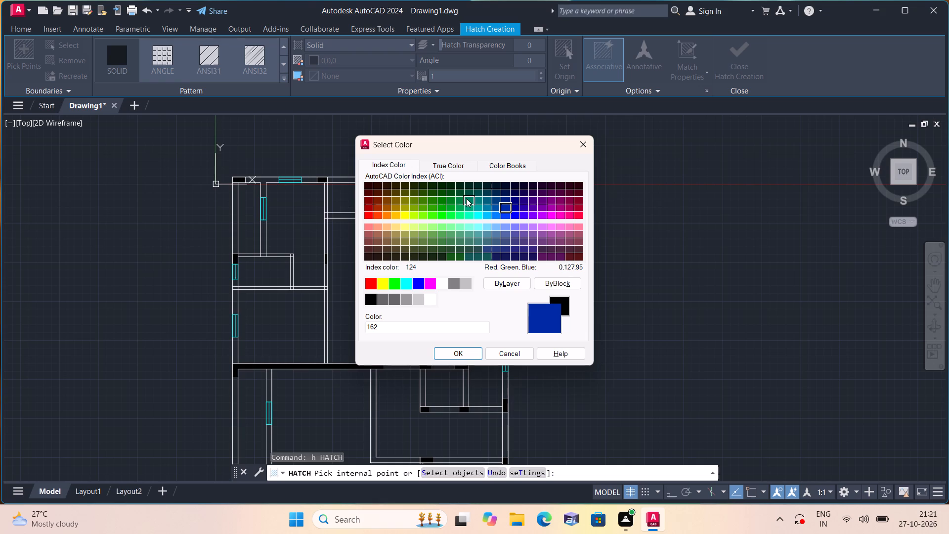
click(487, 200)
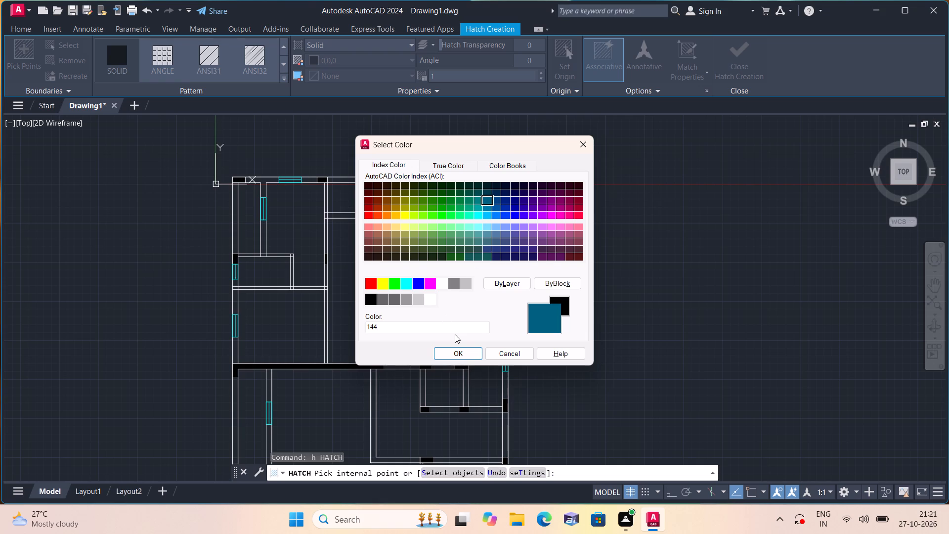
click(461, 353)
scroll(462, 355, up, 2)
scroll(455, 336, down, 1)
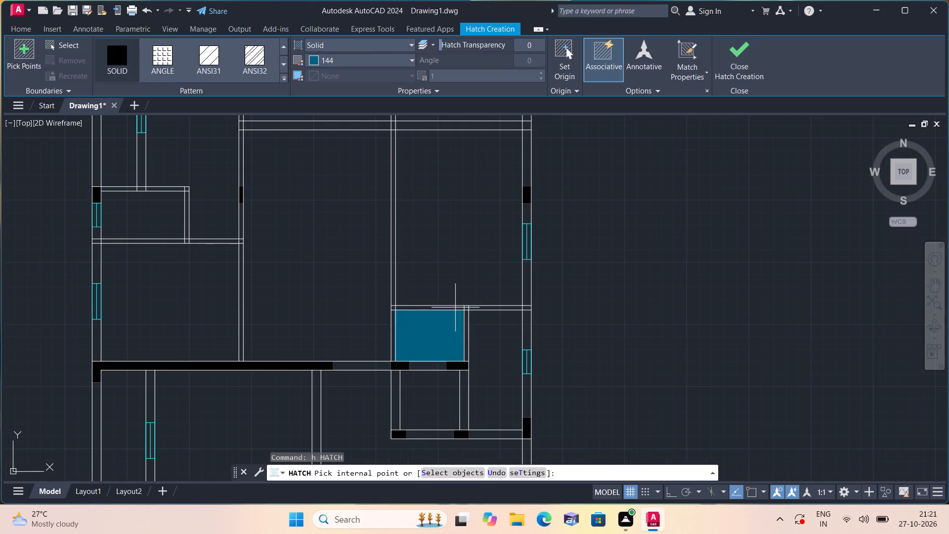
scroll(429, 365, up, 1)
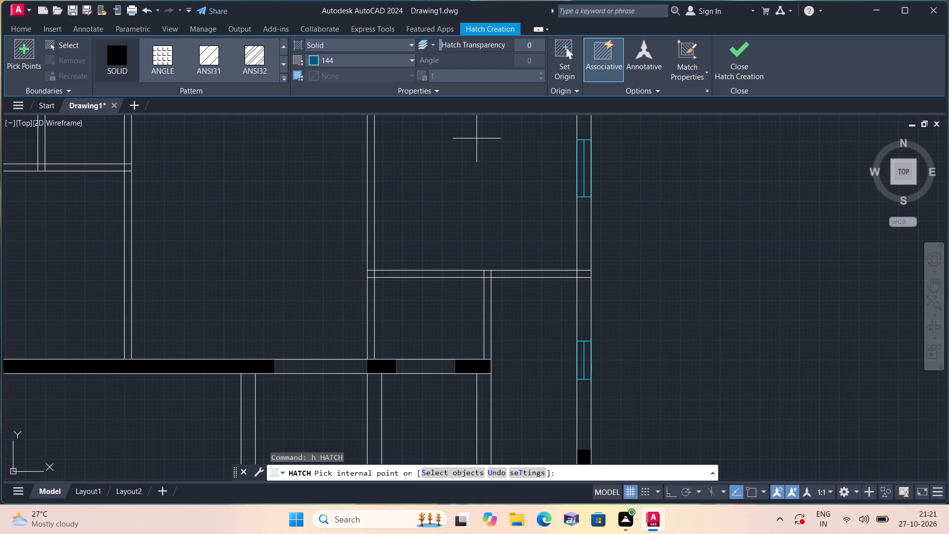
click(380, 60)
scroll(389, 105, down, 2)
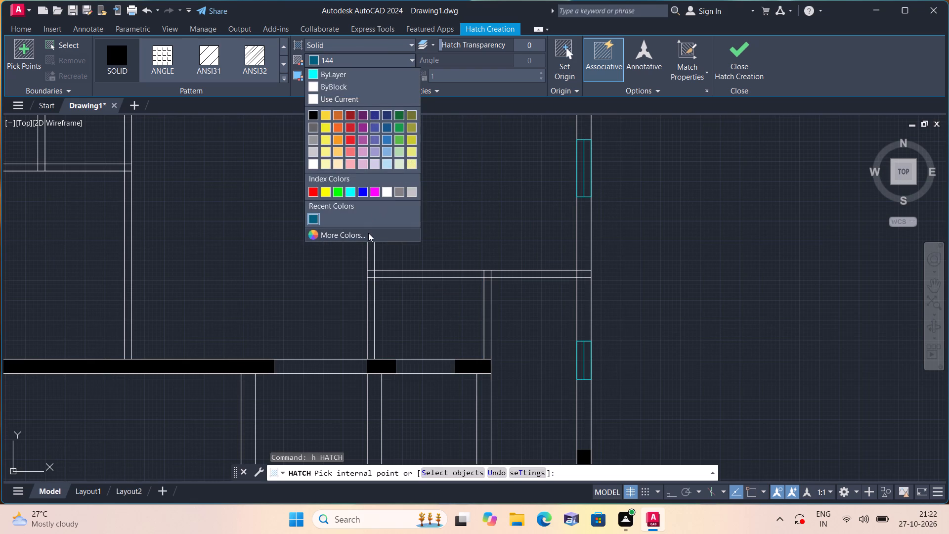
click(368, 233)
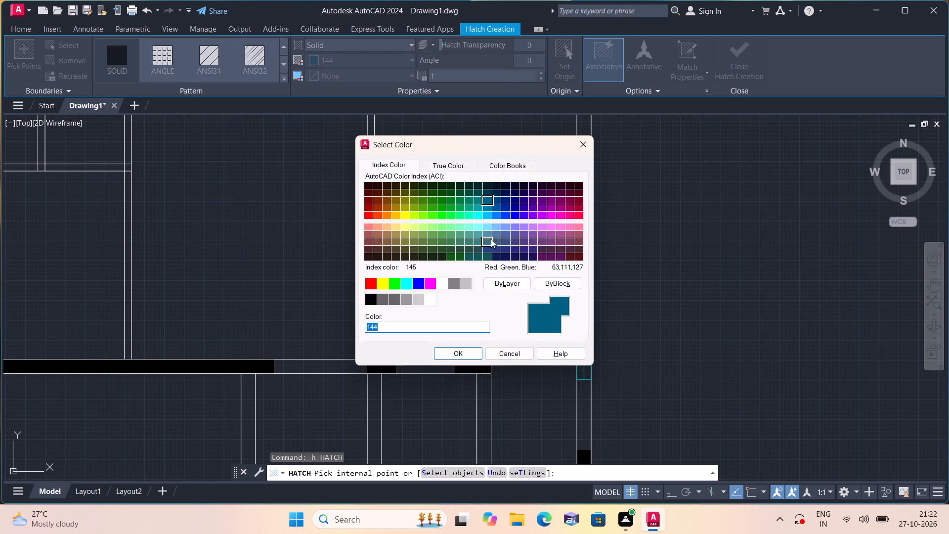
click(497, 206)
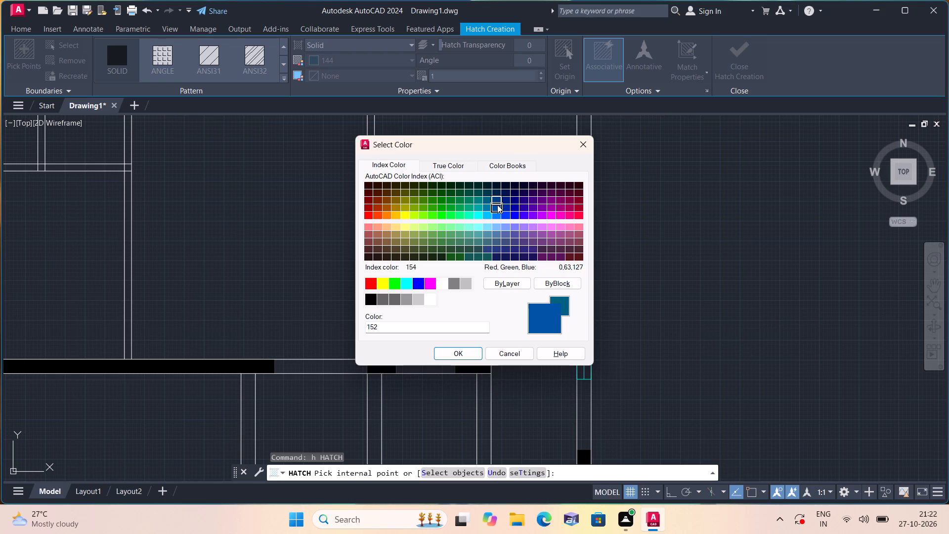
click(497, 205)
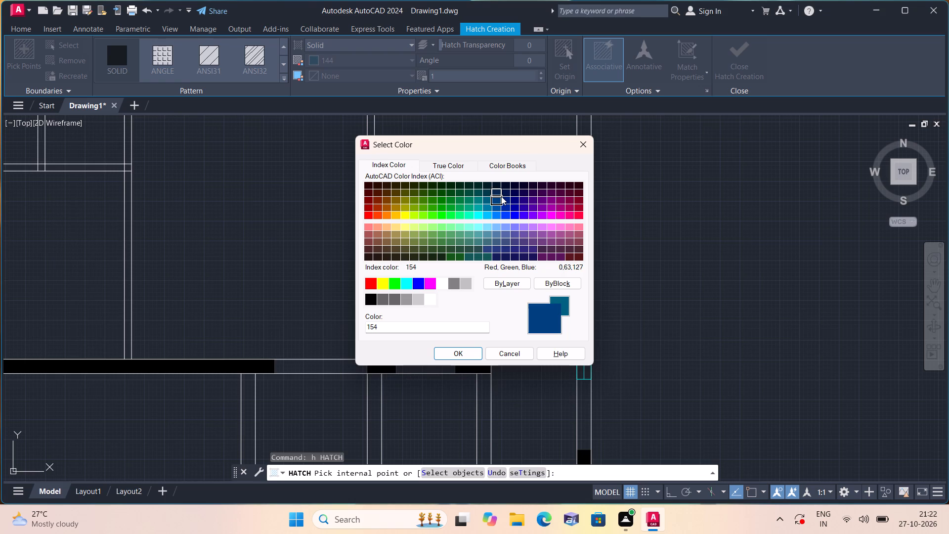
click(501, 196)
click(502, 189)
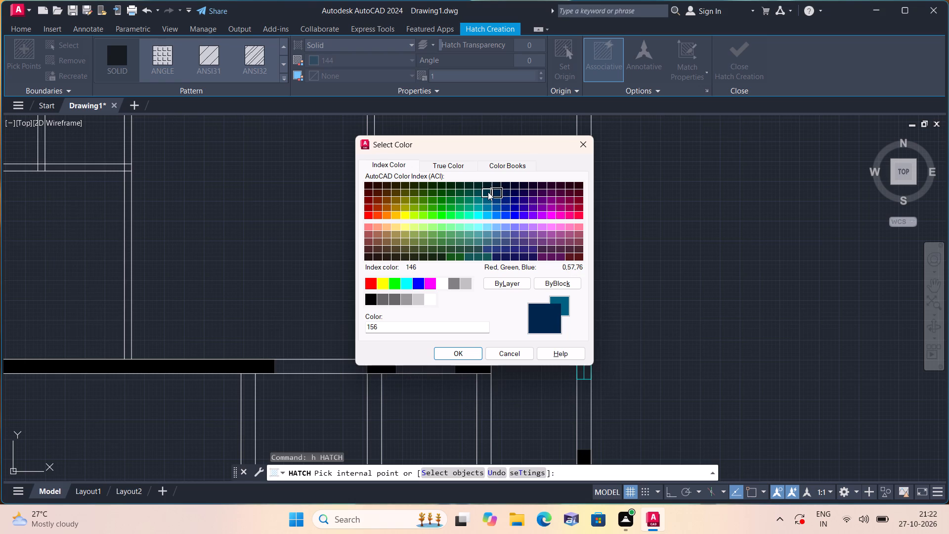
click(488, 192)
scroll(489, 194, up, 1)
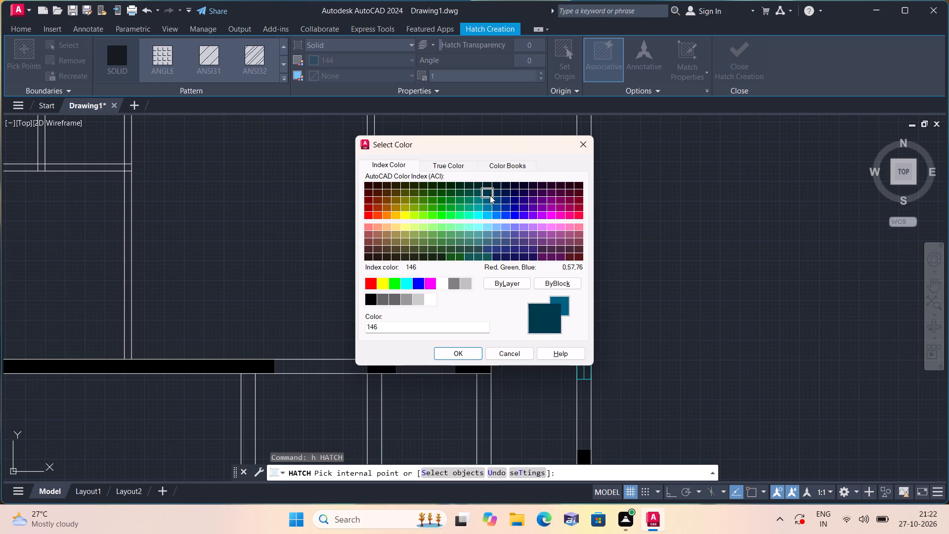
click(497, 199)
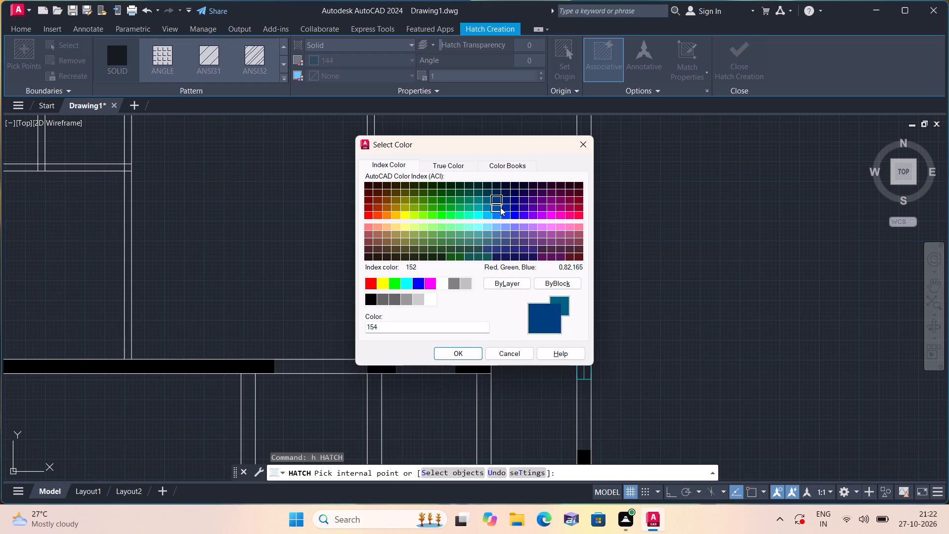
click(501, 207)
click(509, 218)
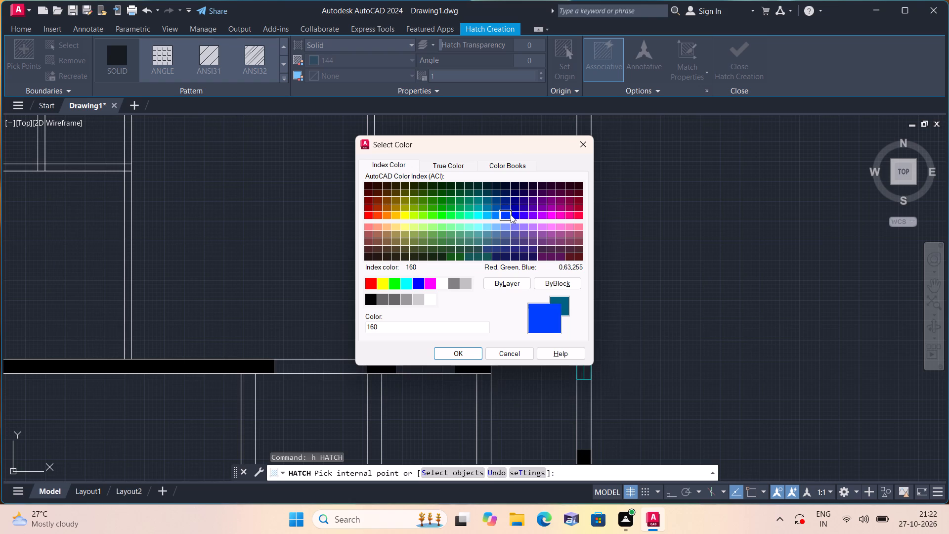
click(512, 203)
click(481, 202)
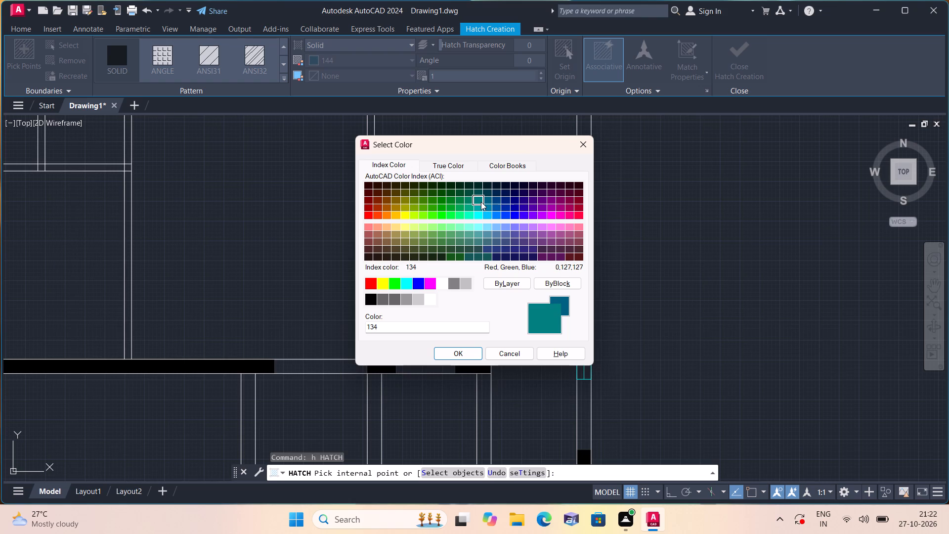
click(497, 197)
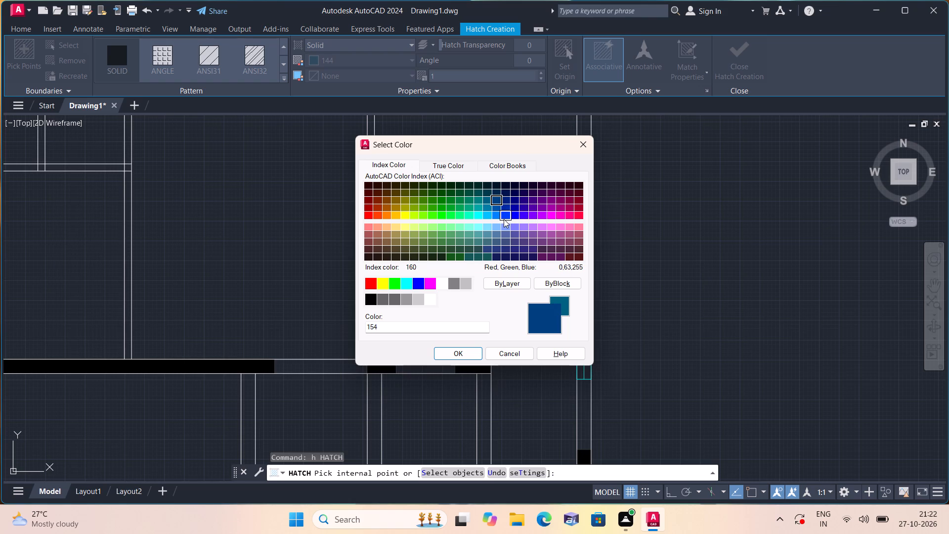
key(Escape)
Turn Ortho mode on for drawing the lines.
scroll(502, 188, down, 1)
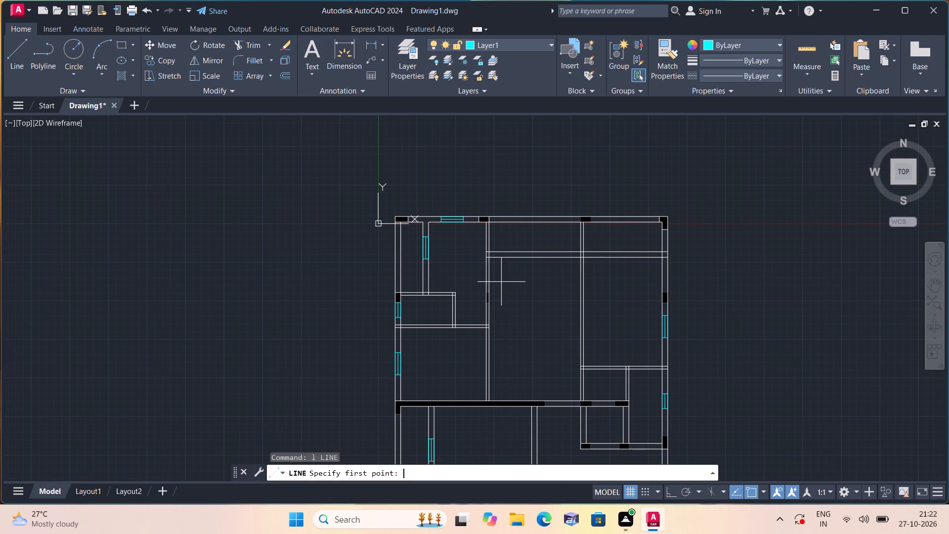
key(F8)
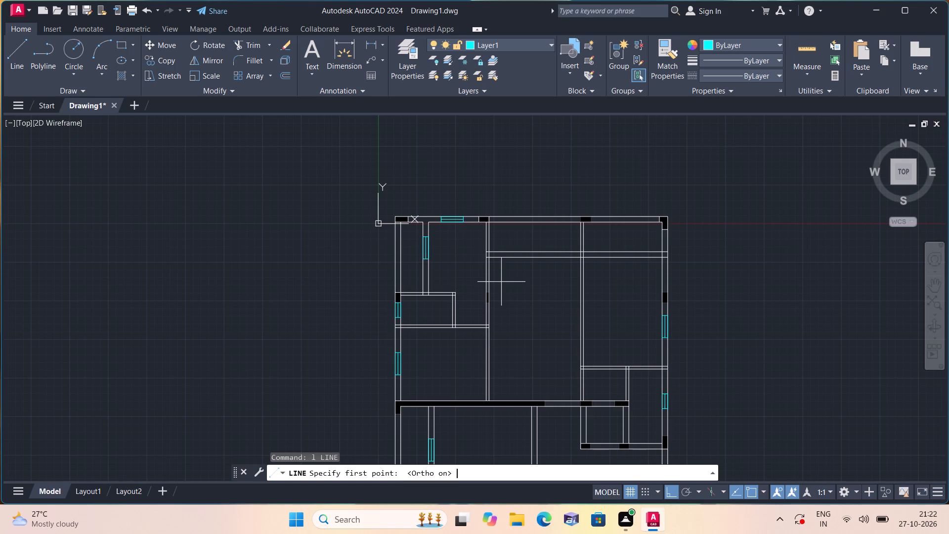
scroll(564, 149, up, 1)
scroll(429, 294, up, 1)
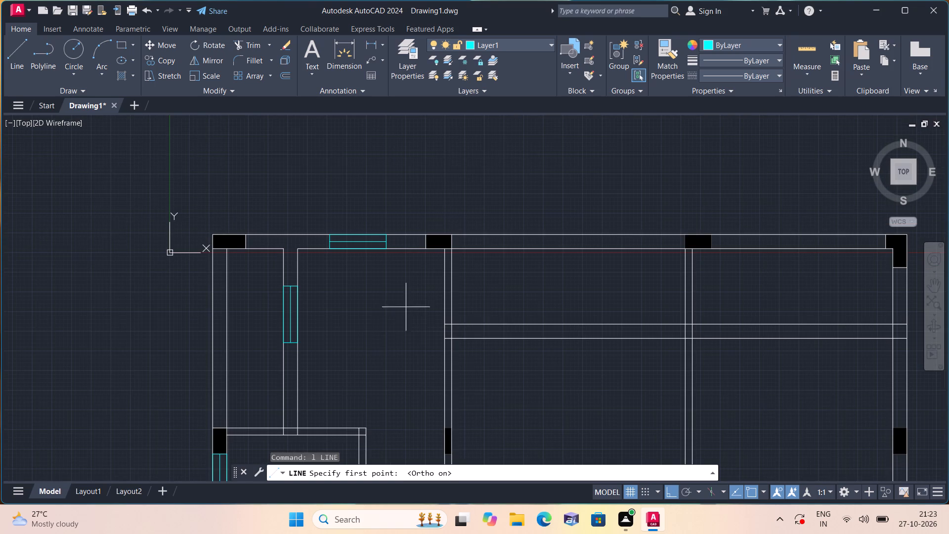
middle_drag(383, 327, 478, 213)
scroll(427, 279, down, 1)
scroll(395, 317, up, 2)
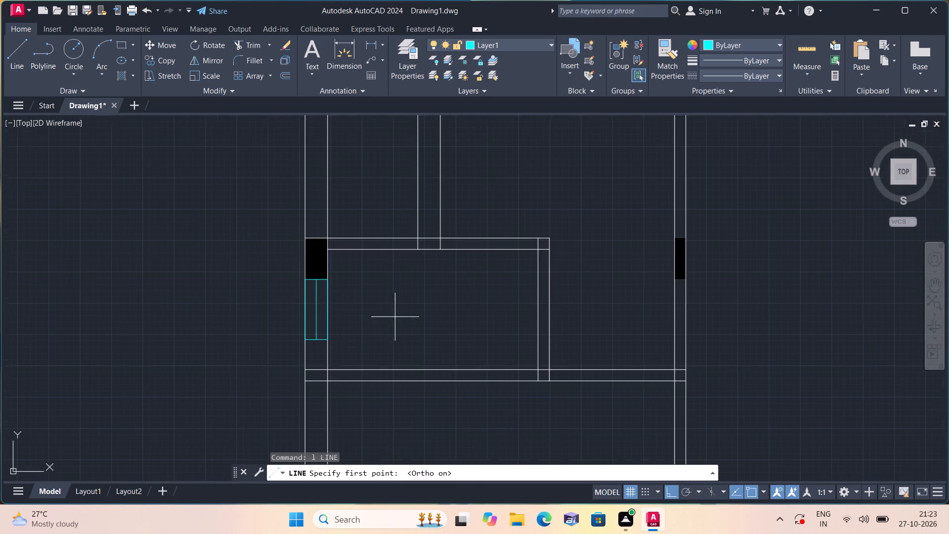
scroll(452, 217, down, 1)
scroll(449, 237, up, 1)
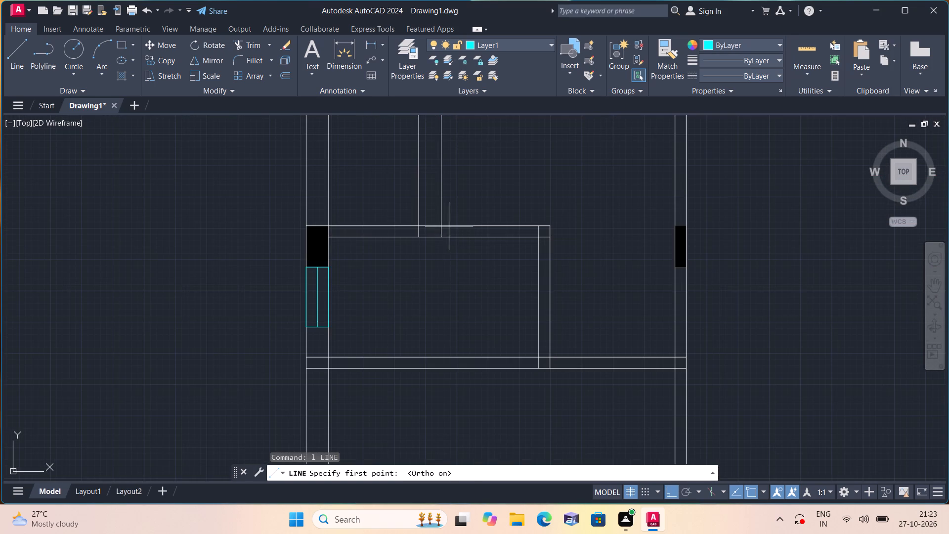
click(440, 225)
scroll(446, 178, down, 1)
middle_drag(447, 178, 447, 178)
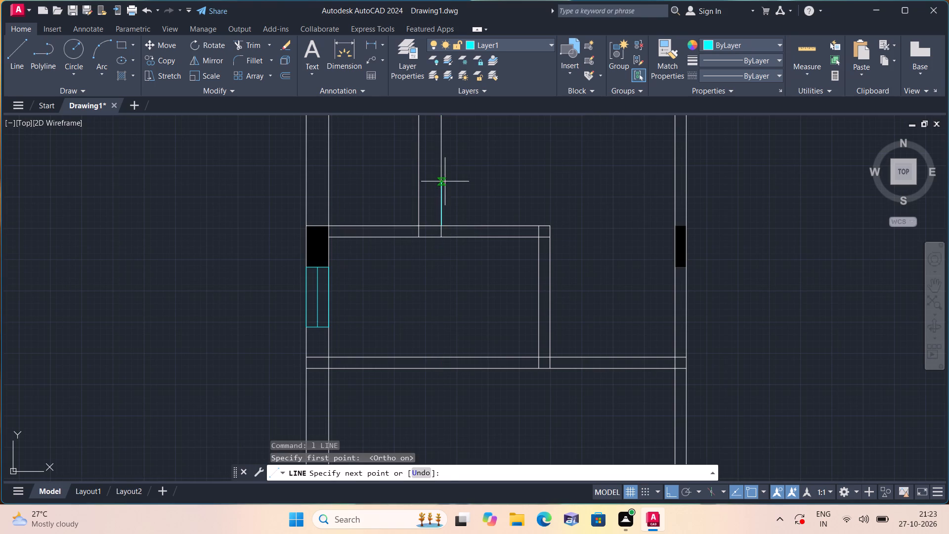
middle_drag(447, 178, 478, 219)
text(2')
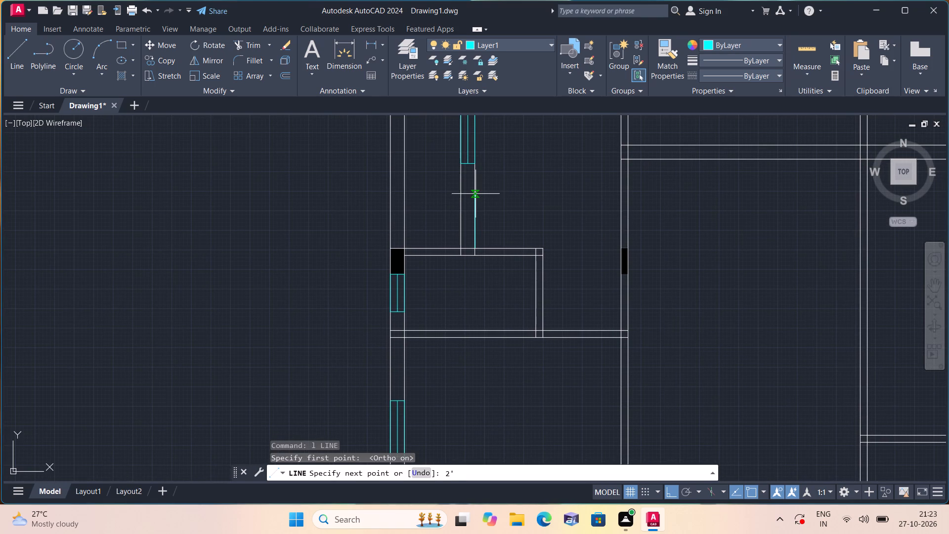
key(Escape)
On layer 0, draw a line from the small northwest room's north wall, 2' and 1' up the partition's east face and across the partition.
click(522, 45)
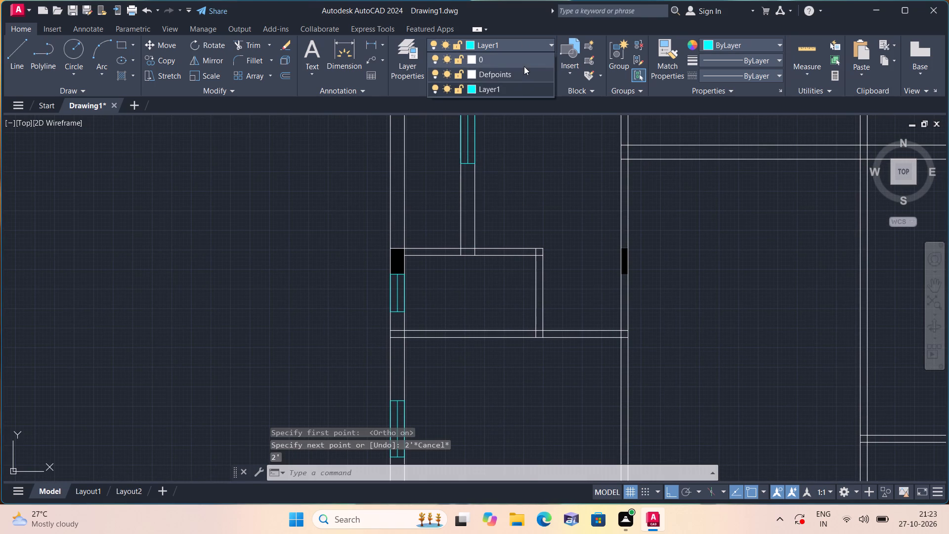
click(521, 59)
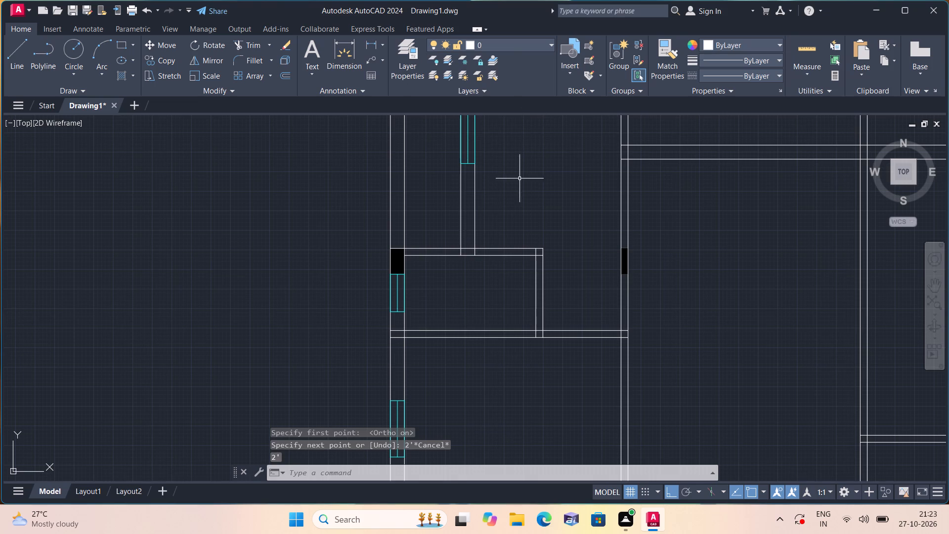
key(l)
key(space)
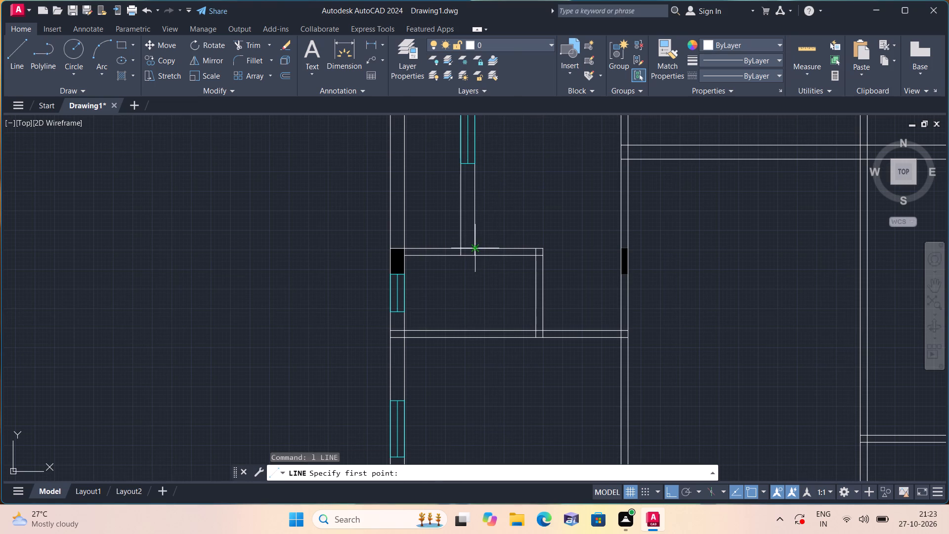
click(472, 247)
text(2')
key(space)
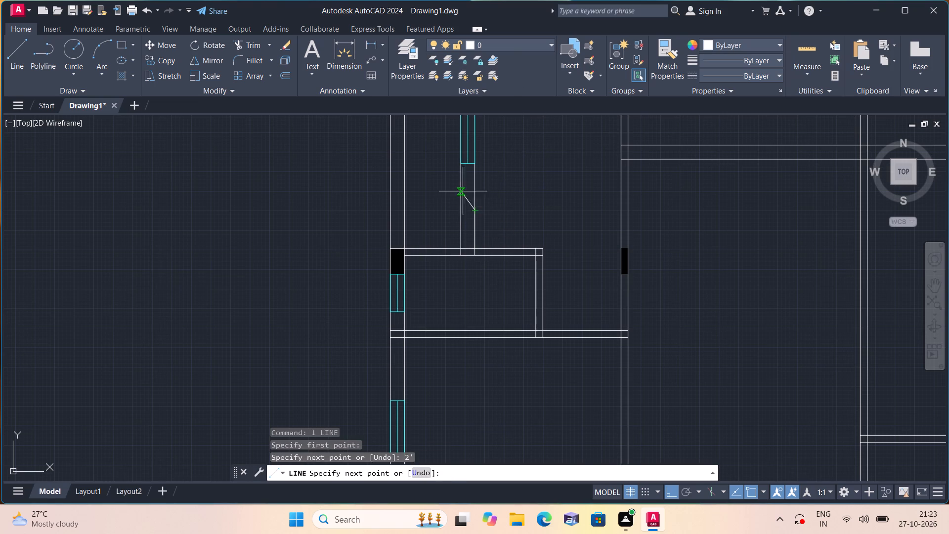
text(1')
key(space)
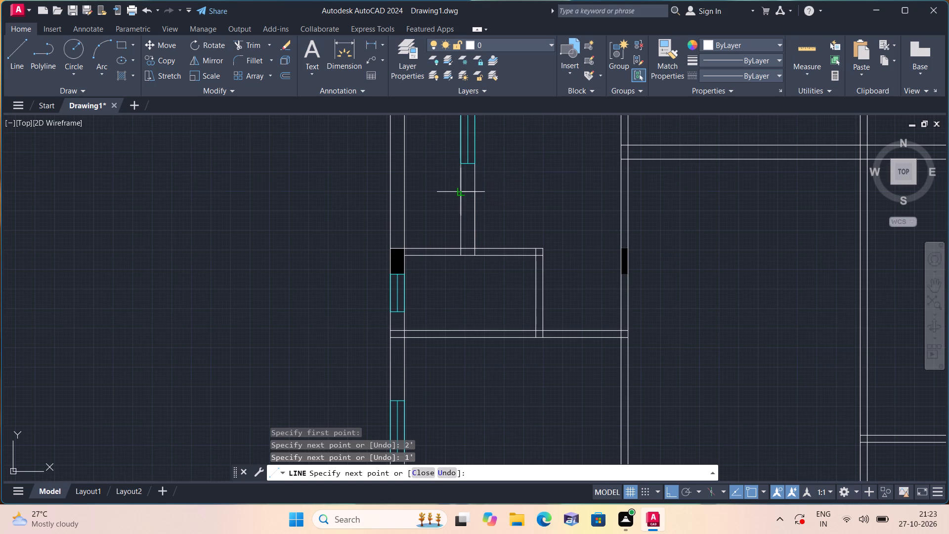
click(464, 194)
key(space)
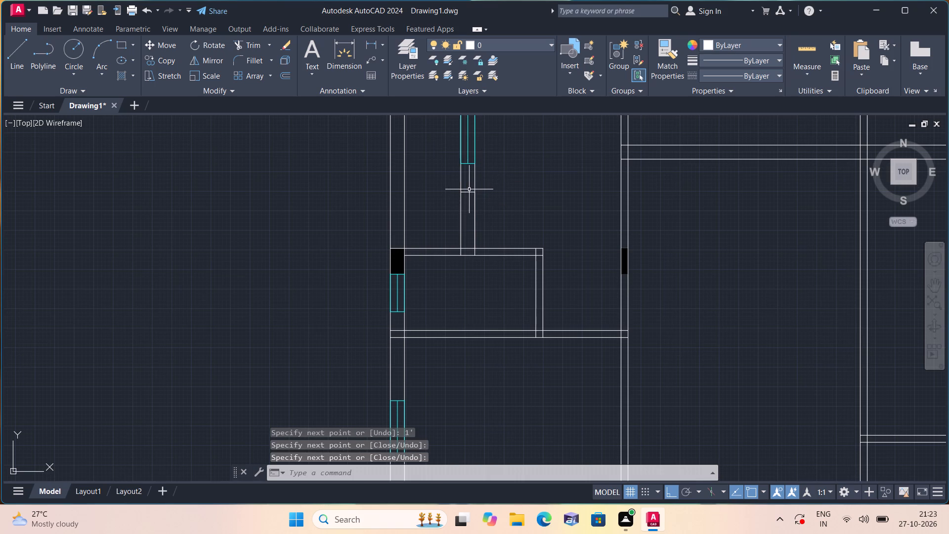
Trim the partition's east face below the new cross line and the partition stubs inside the small room's north wall.
key(t)
text(ri)
text(m)
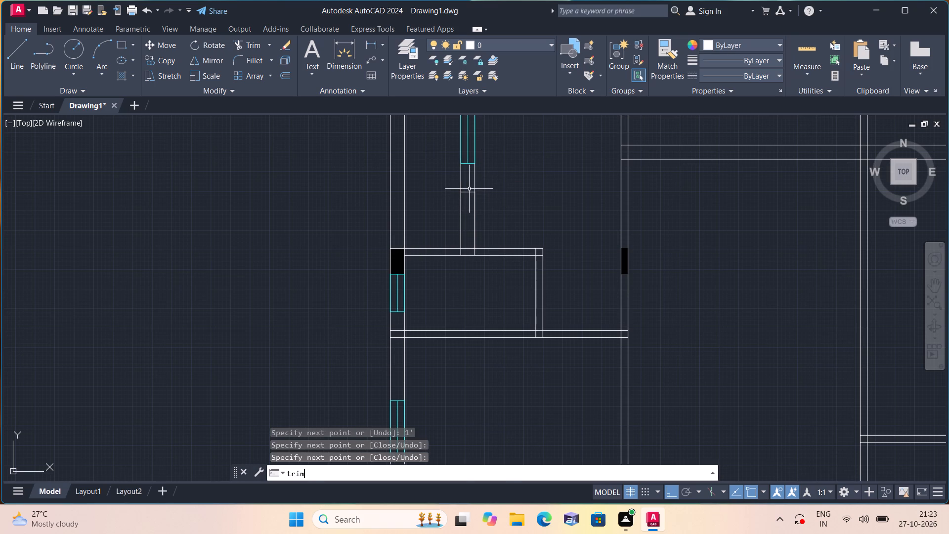
key(space)
drag(473, 203, 487, 213)
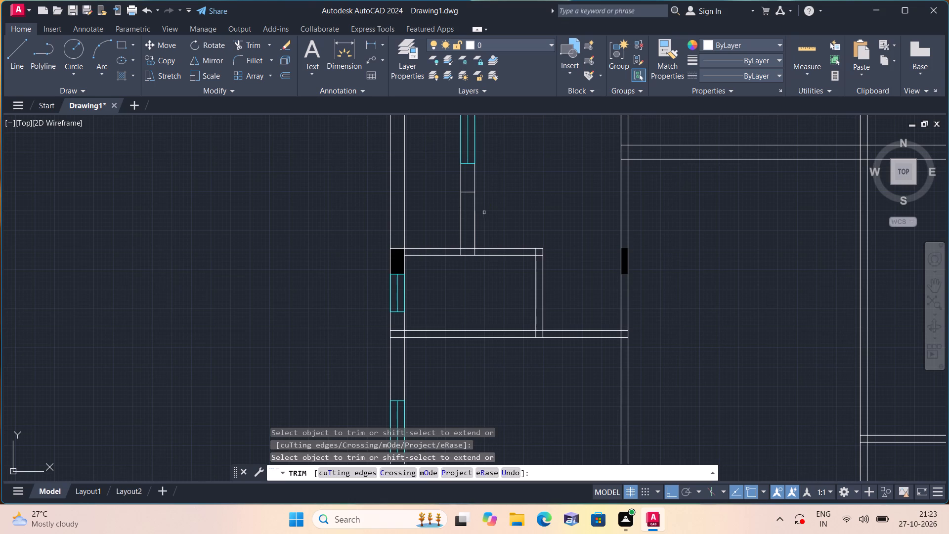
click(477, 211)
click(475, 206)
drag(474, 206, 473, 215)
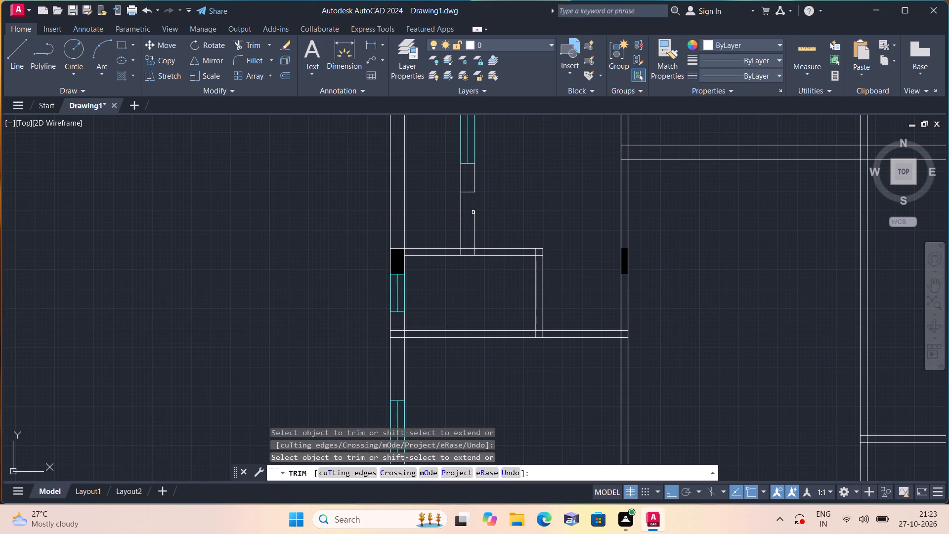
click(473, 215)
scroll(470, 243, up, 2)
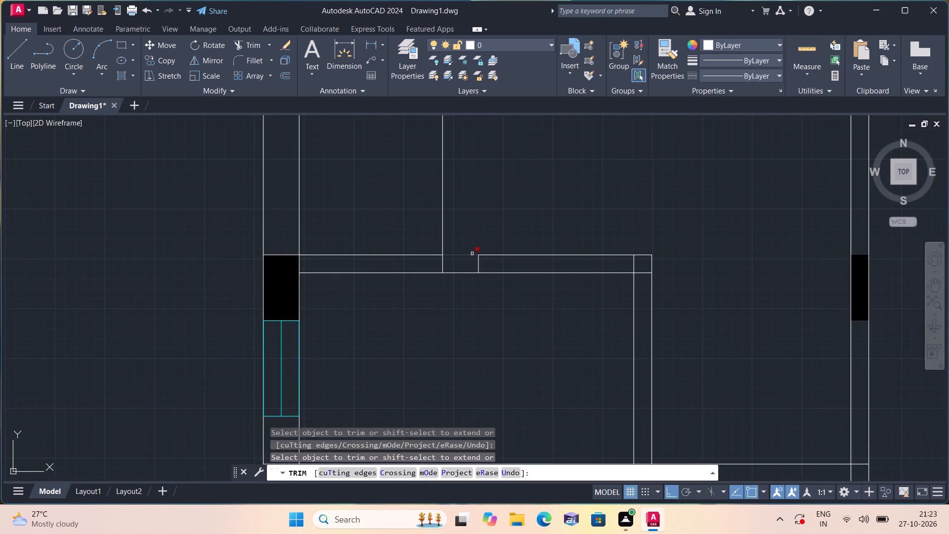
click(483, 264)
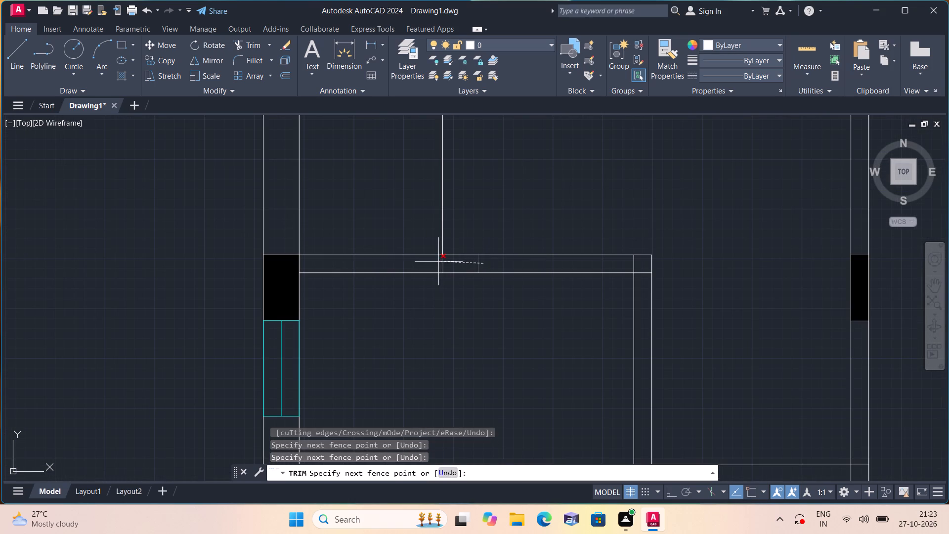
click(438, 262)
key(space)
Draw a horizontal line from the east end of the cross line below the northwest partition's window to the next partition's east face.
scroll(510, 204, down, 3)
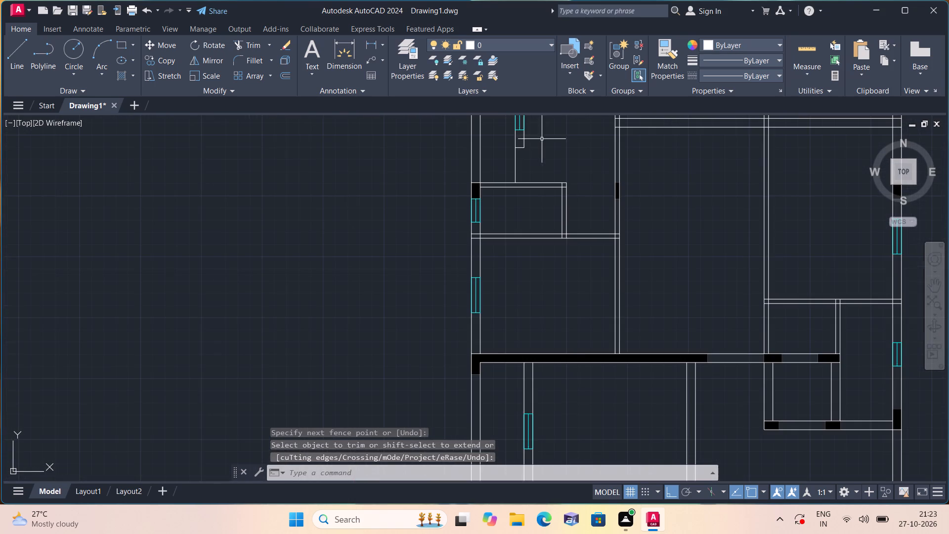
key(l)
key(space)
scroll(489, 199, down, 1)
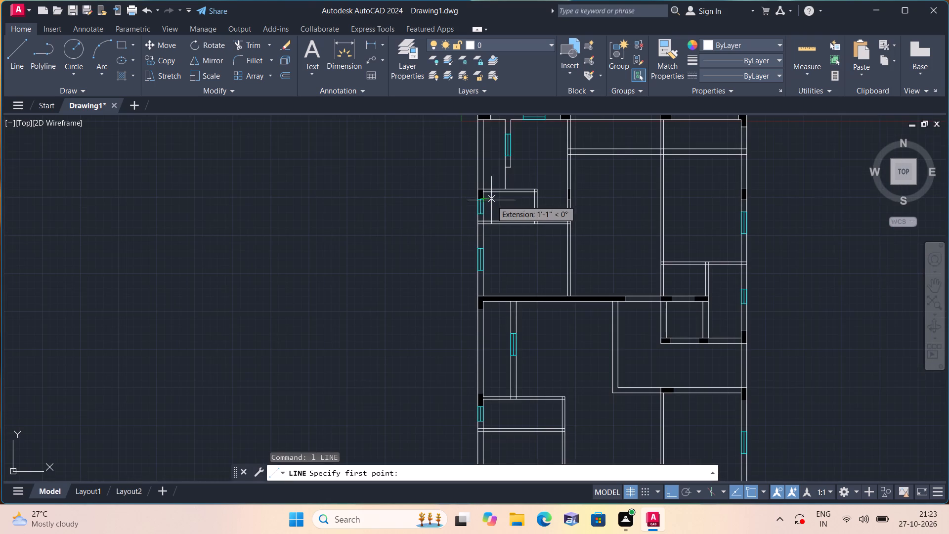
scroll(490, 209, down, 1)
middle_drag(532, 197, 450, 291)
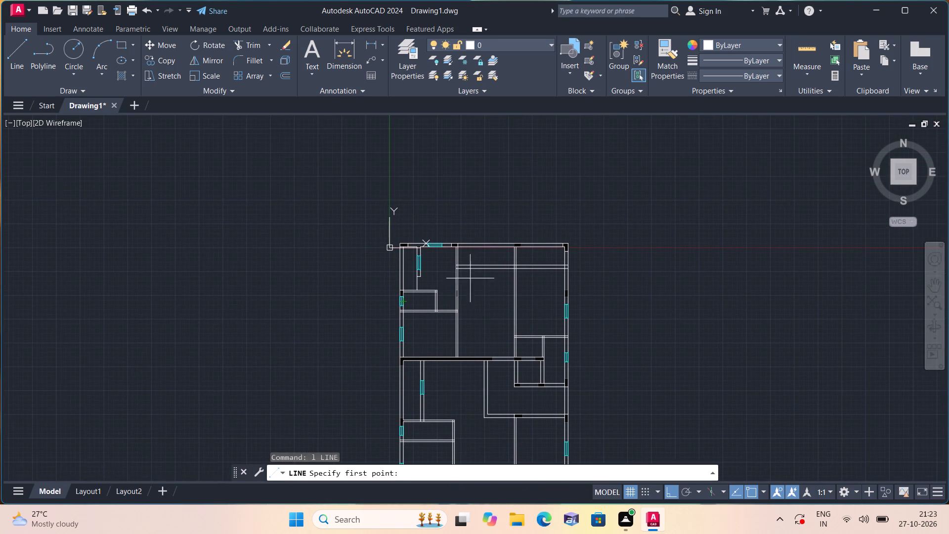
scroll(470, 274, up, 2)
middle_drag(463, 284, 476, 240)
scroll(410, 346, up, 1)
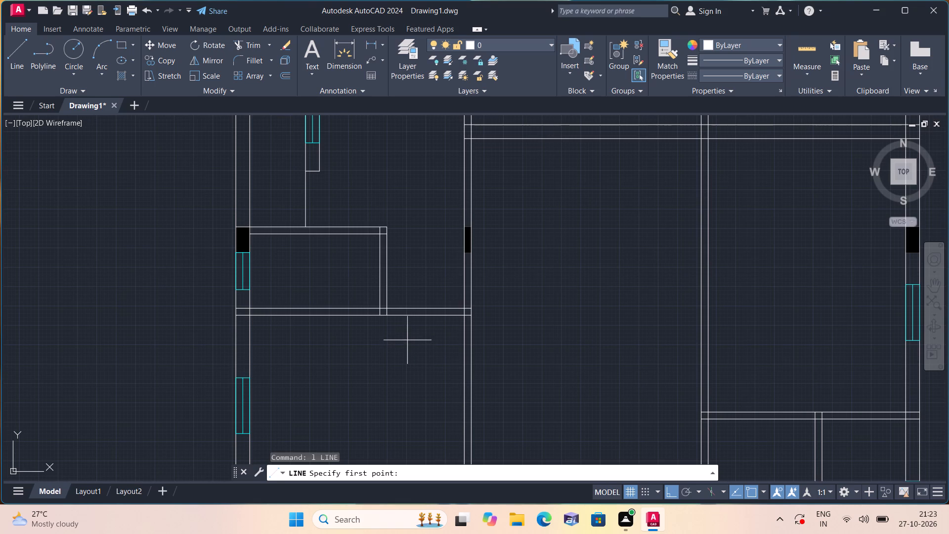
middle_drag(434, 337, 438, 330)
middle_drag(438, 330, 457, 271)
middle_drag(454, 271, 437, 373)
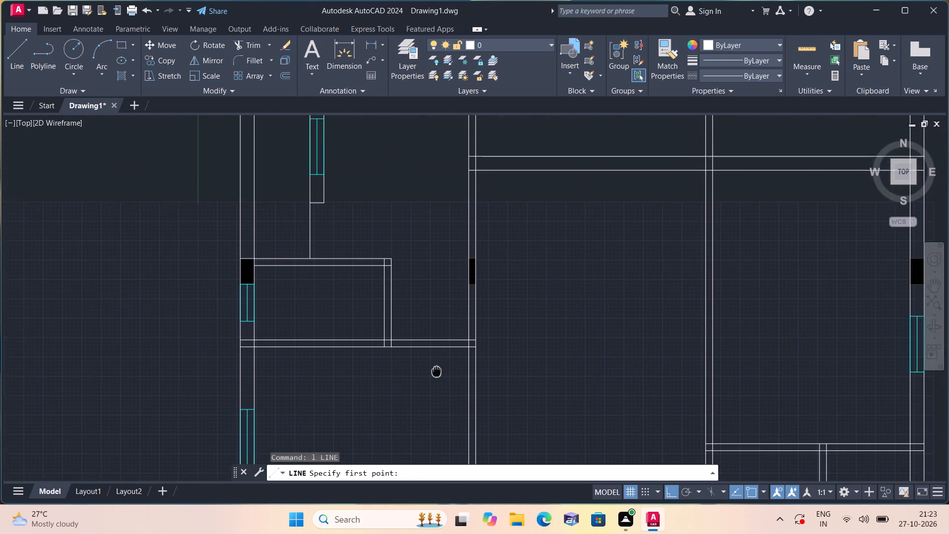
middle_drag(437, 373, 437, 373)
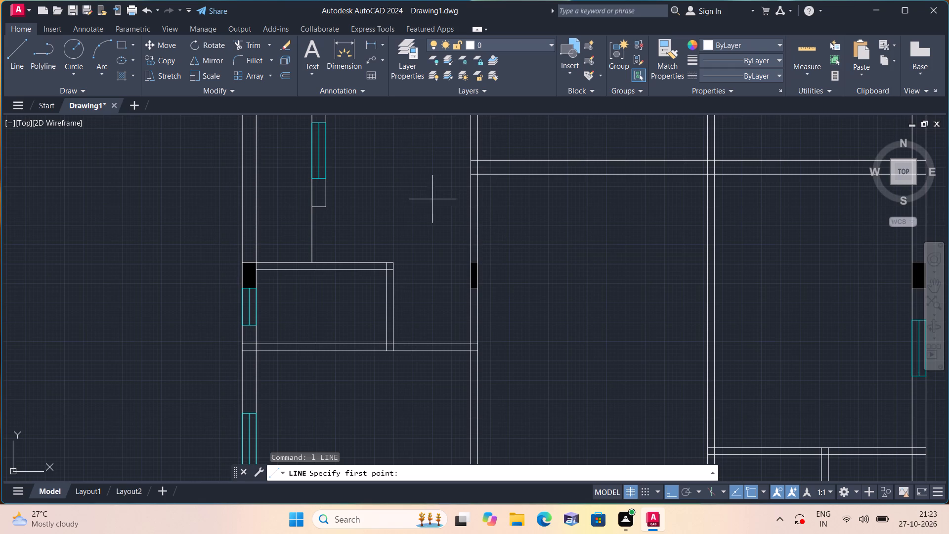
middle_drag(427, 205, 447, 310)
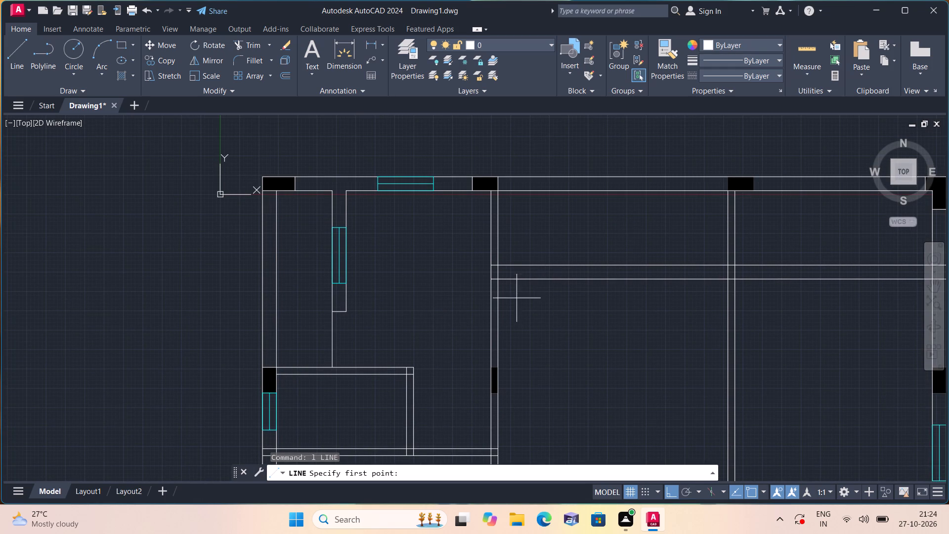
scroll(511, 310, up, 1)
scroll(511, 311, down, 1)
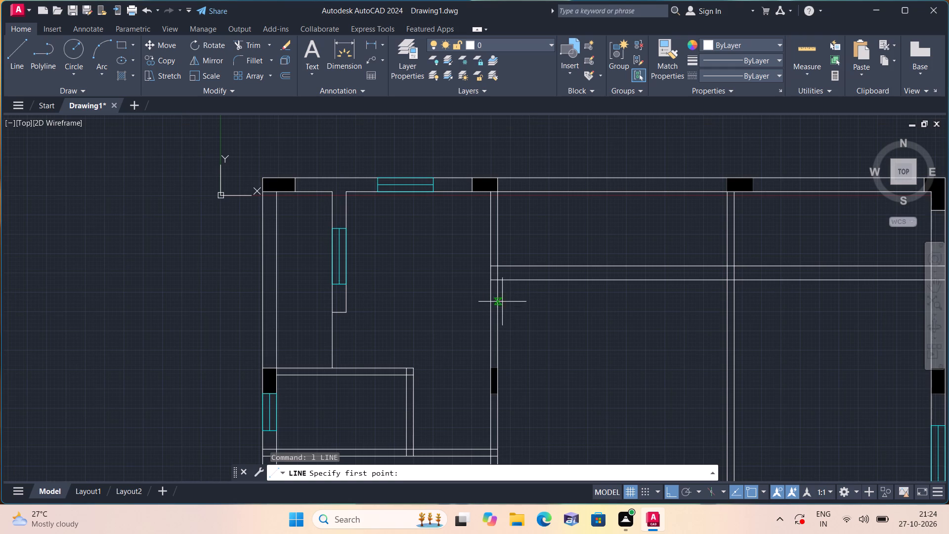
middle_drag(542, 330, 542, 329)
middle_drag(542, 329, 531, 277)
scroll(523, 271, down, 1)
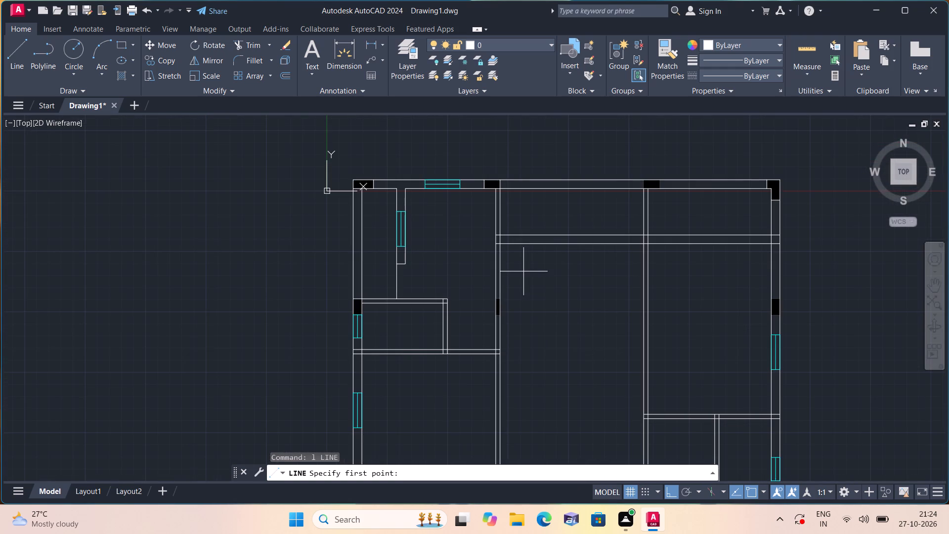
scroll(480, 270, up, 1)
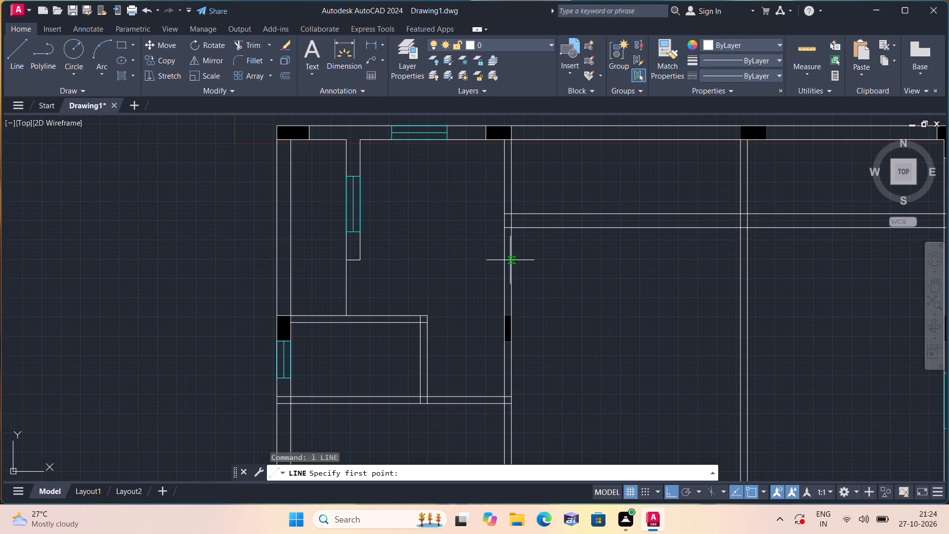
scroll(524, 258, up, 1)
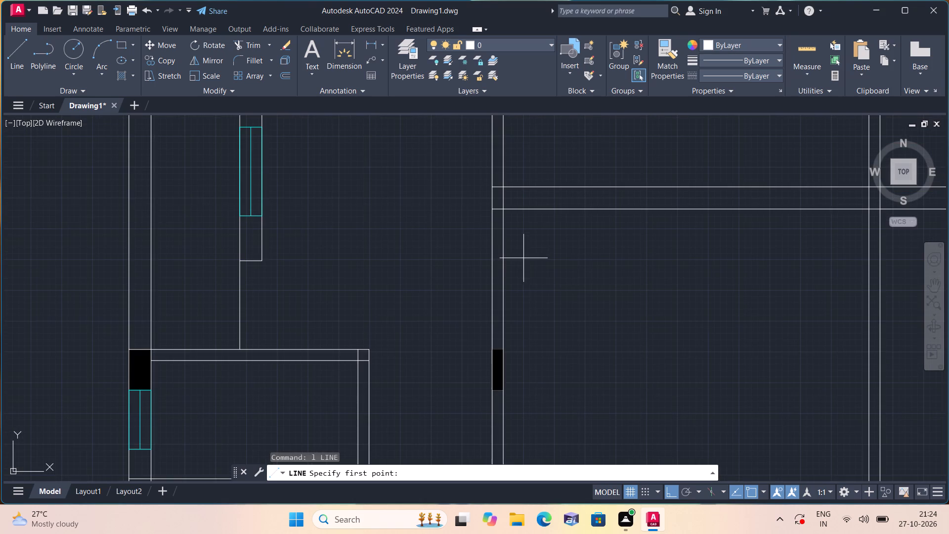
scroll(511, 268, down, 1)
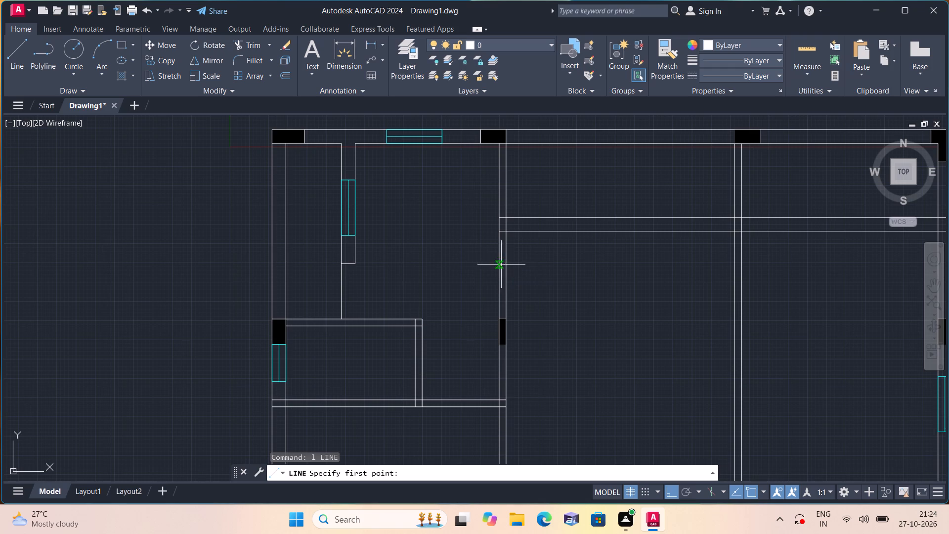
click(357, 264)
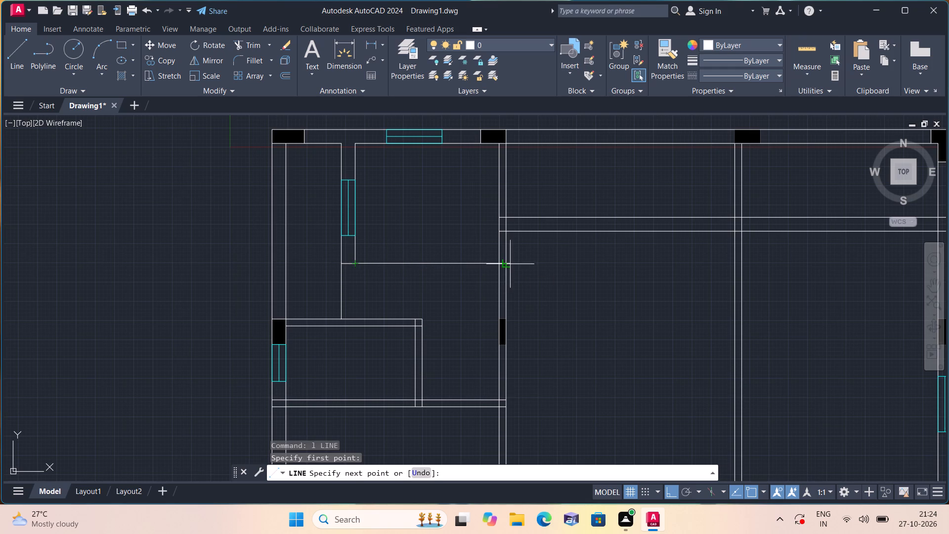
click(506, 264)
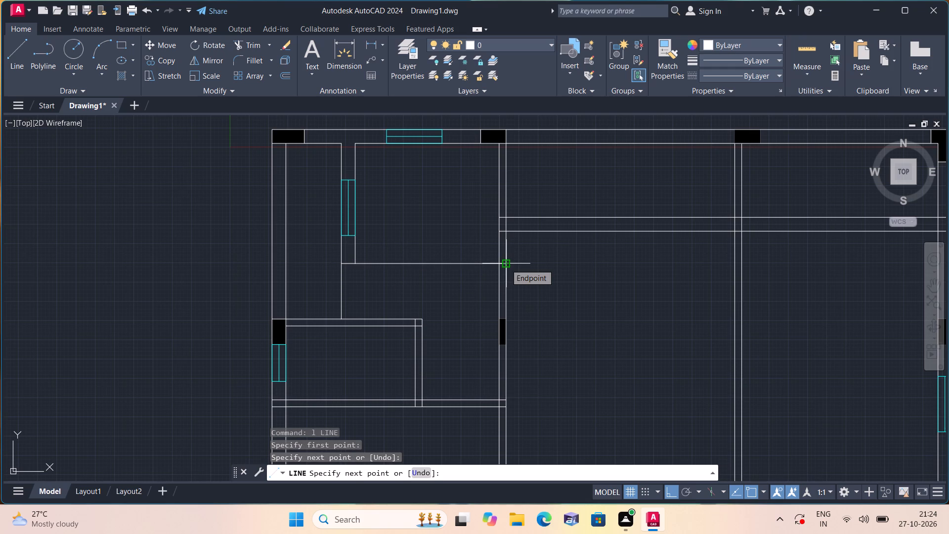
key(space)
Trim the new line's span across the room, leaving only the piece inside the east partition.
text(trim)
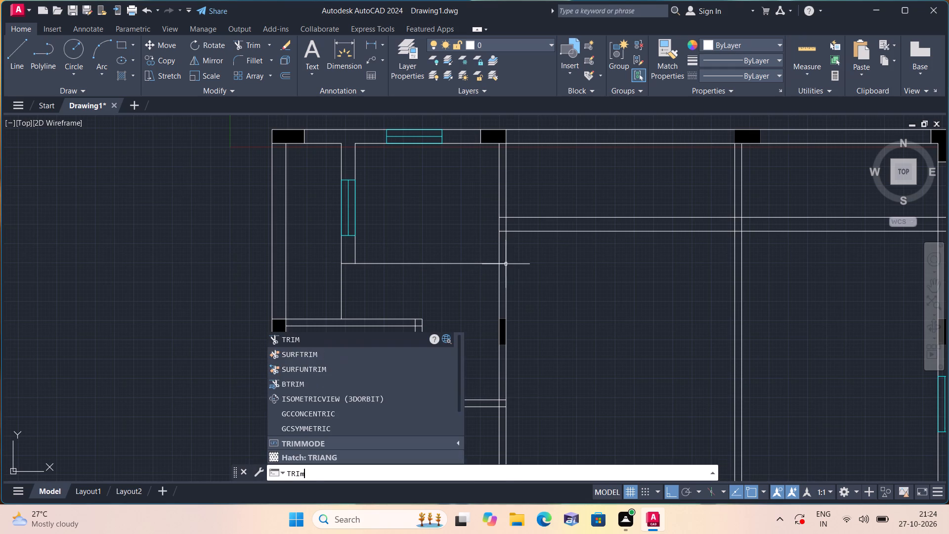
key(space)
drag(456, 234, 440, 302)
key(space)
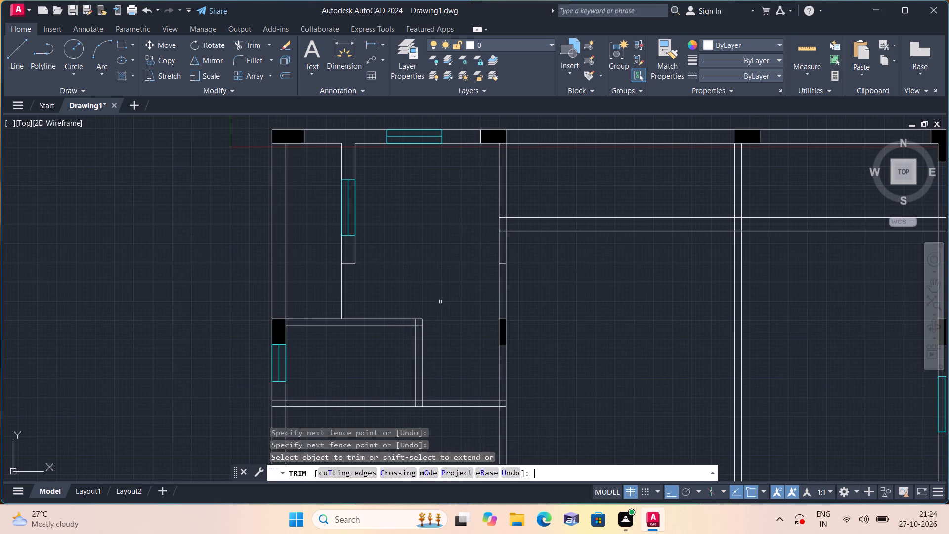
Delete the black solid hatch from the column in the partition east of the small northwest room.
scroll(466, 343, up, 2)
scroll(508, 346, up, 1)
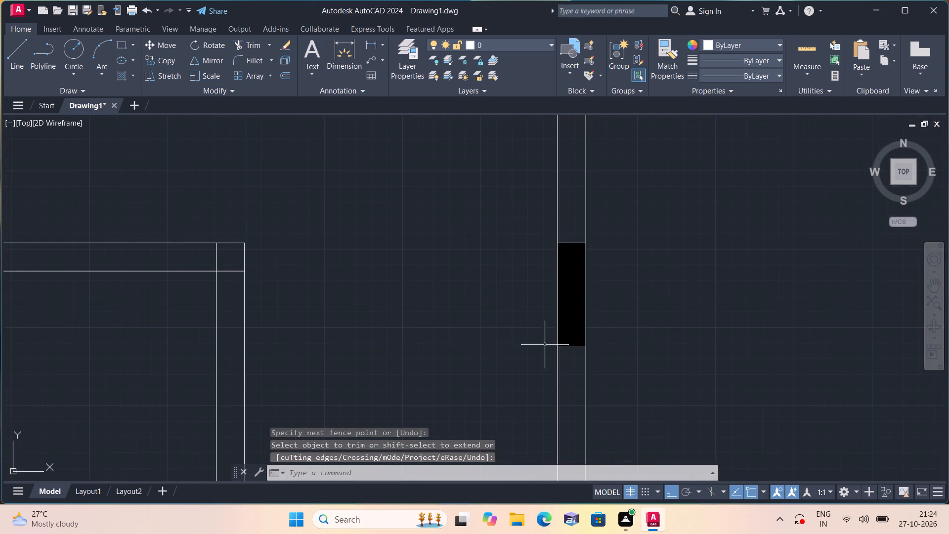
click(574, 345)
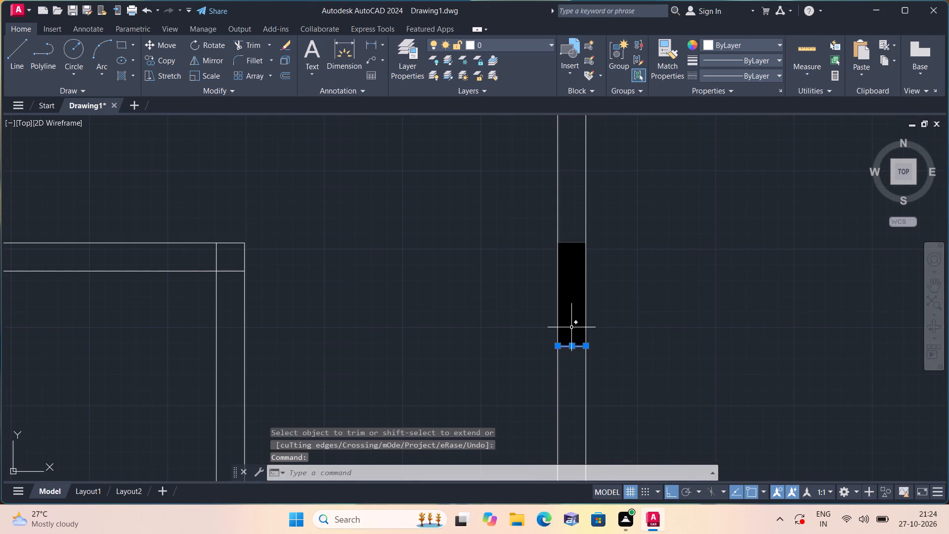
click(587, 317)
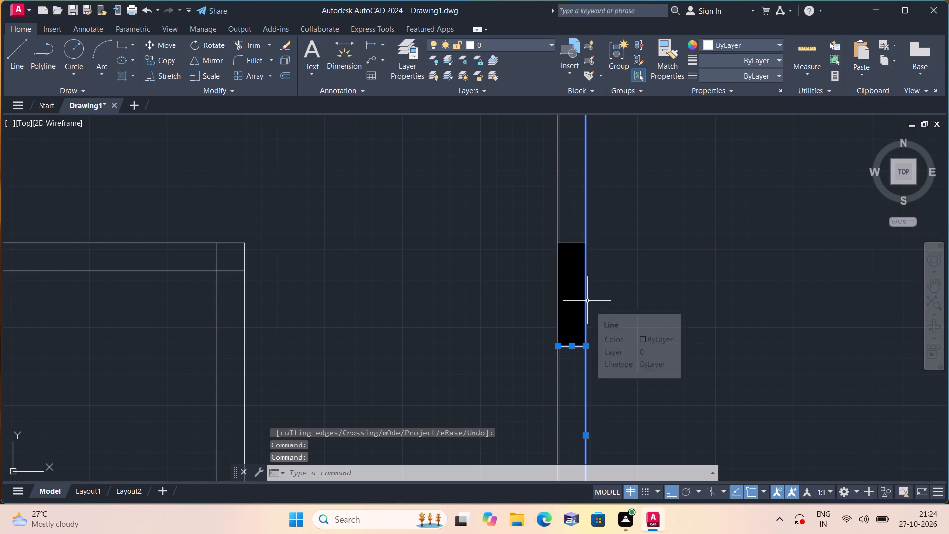
key(Escape)
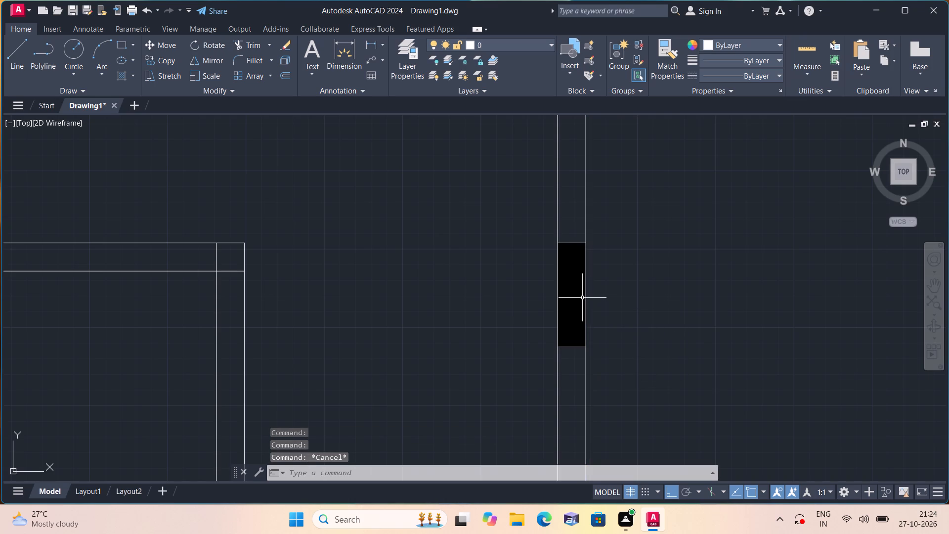
click(576, 287)
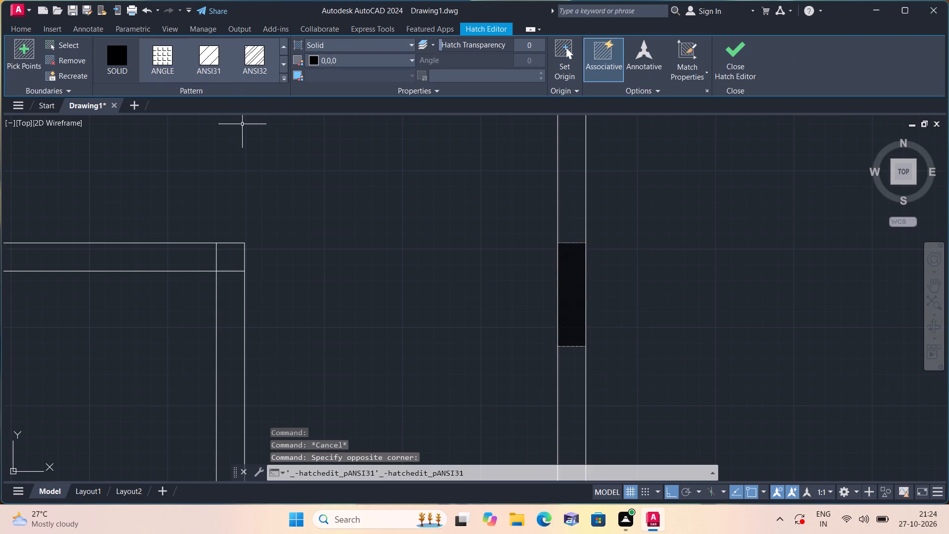
key(Delete)
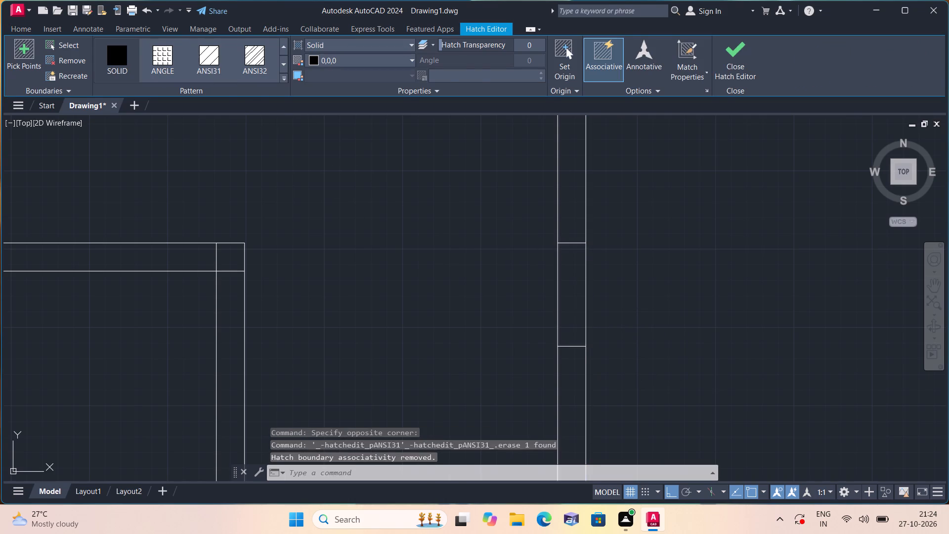
Draw two horizontal lines from the unhatched column's north and south edges to the east face of the next partition.
scroll(582, 272, down, 1)
scroll(625, 271, down, 1)
middle_drag(615, 271, 523, 278)
scroll(523, 278, down, 1)
text(l)
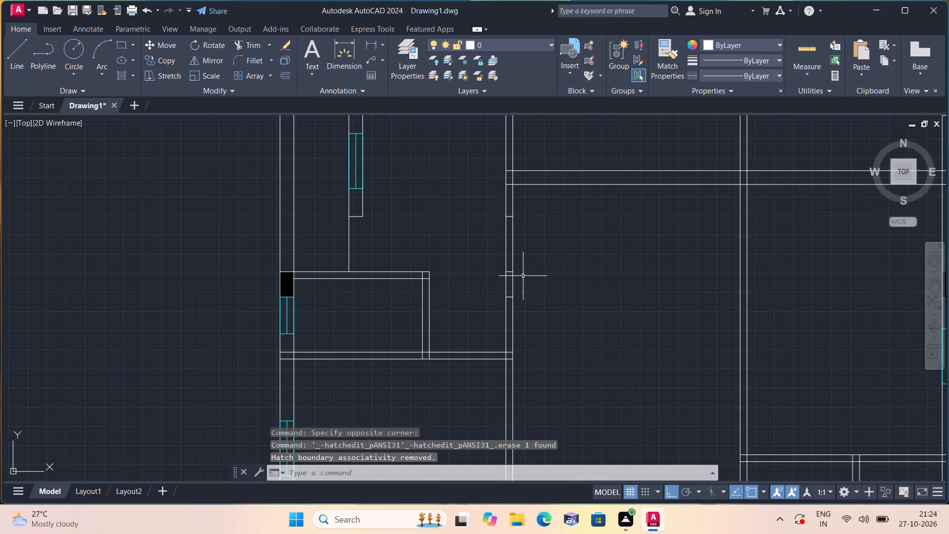
key(space)
click(515, 273)
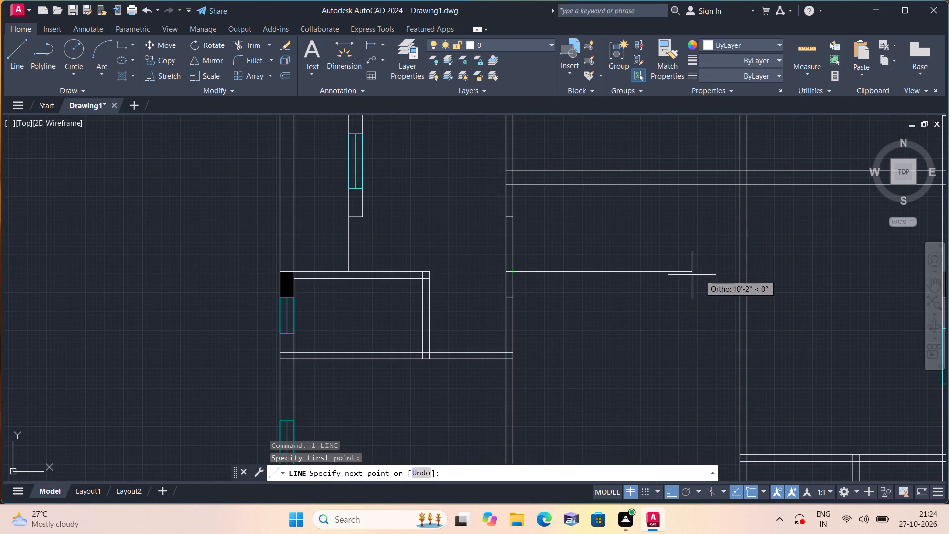
click(751, 273)
key(space)
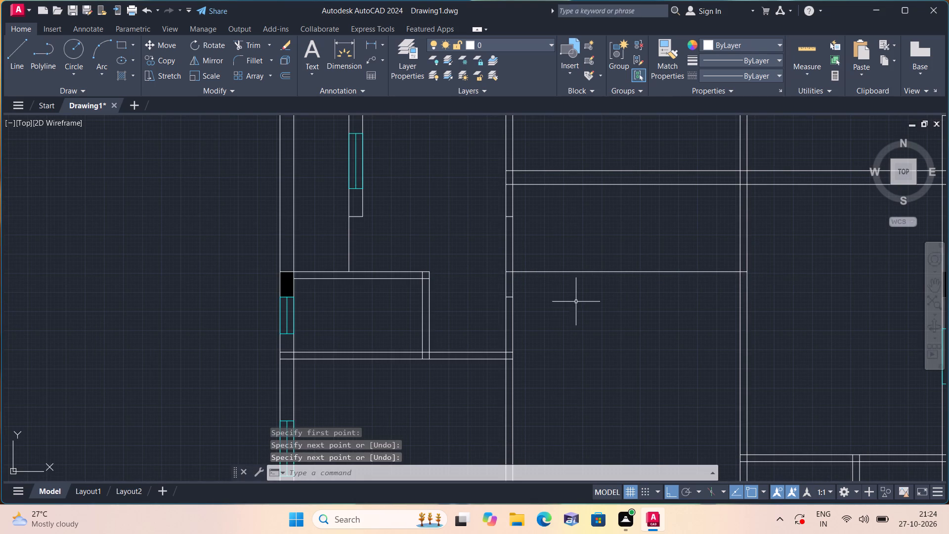
key(space)
click(511, 298)
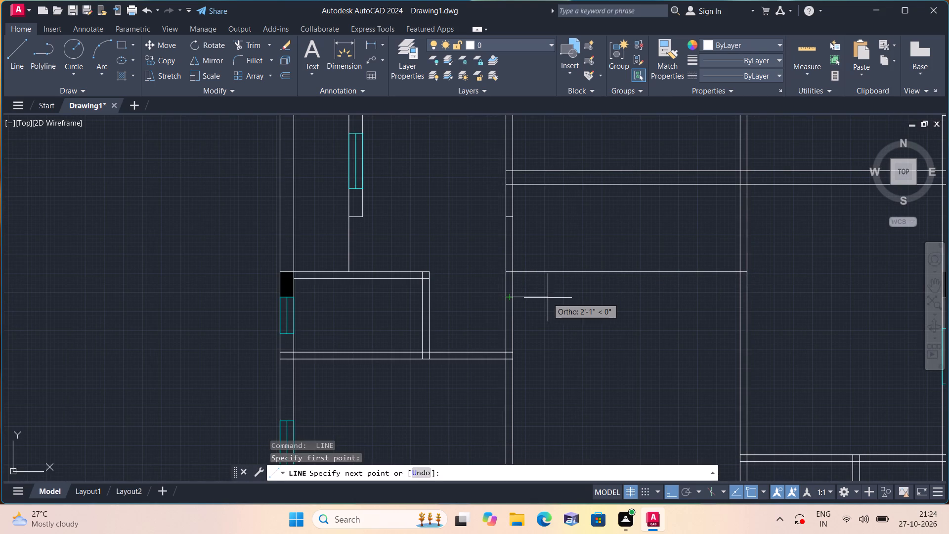
click(750, 297)
key(space)
Trim both lines between the two partitions so that only the column outline inside the eastern partition remains.
key(t)
text(rim)
key(space)
drag(629, 255, 590, 346)
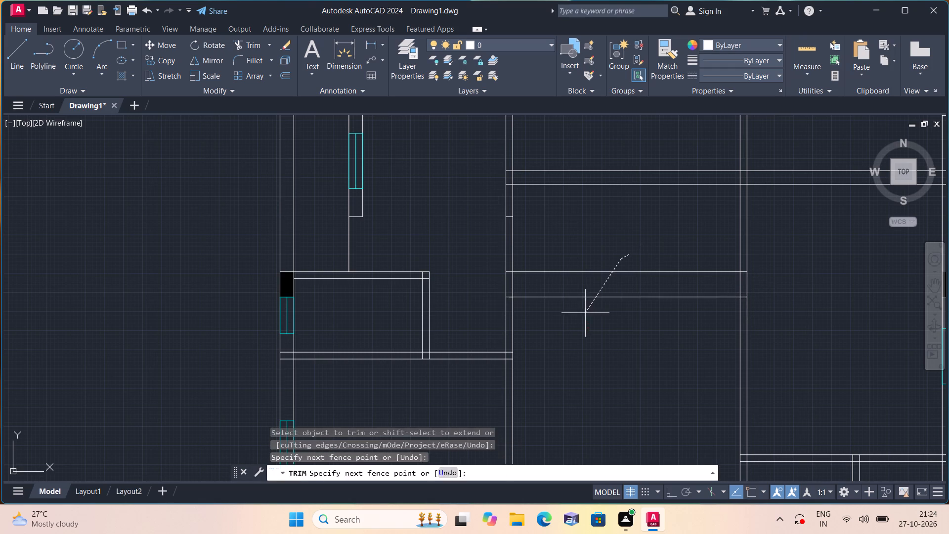
drag(590, 346, 594, 353)
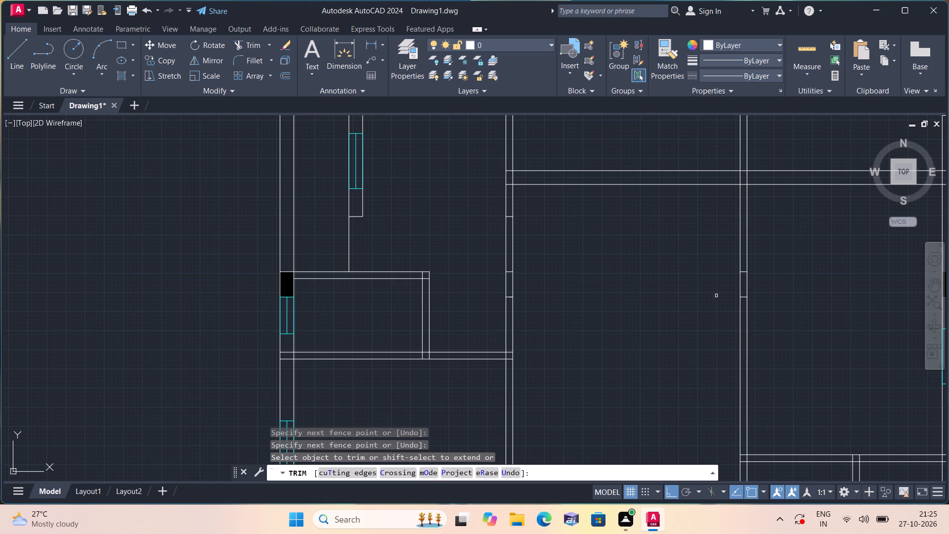
key(Escape)
Hatch the new column outline in the eastern partition with a solid fill in black (0,0,0).
key(h)
key(space)
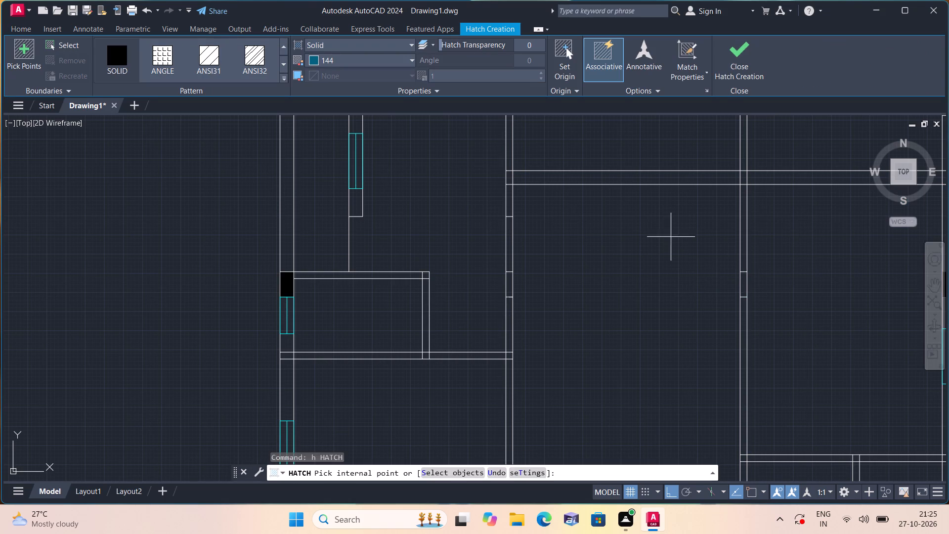
click(329, 55)
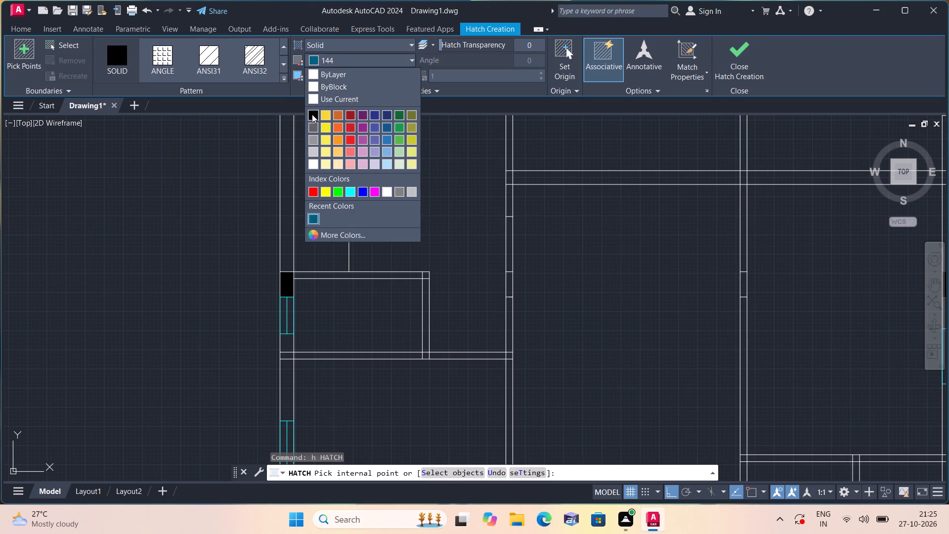
click(312, 118)
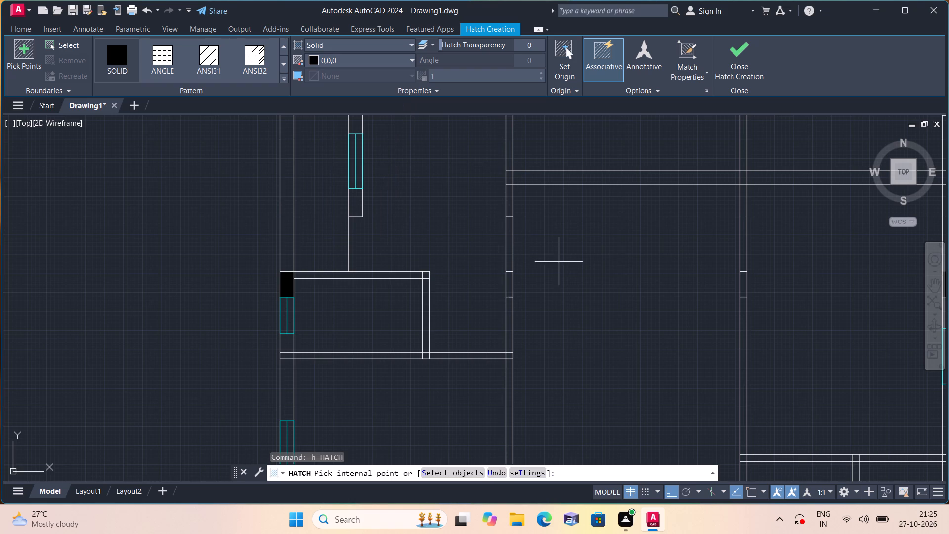
scroll(728, 277, up, 1)
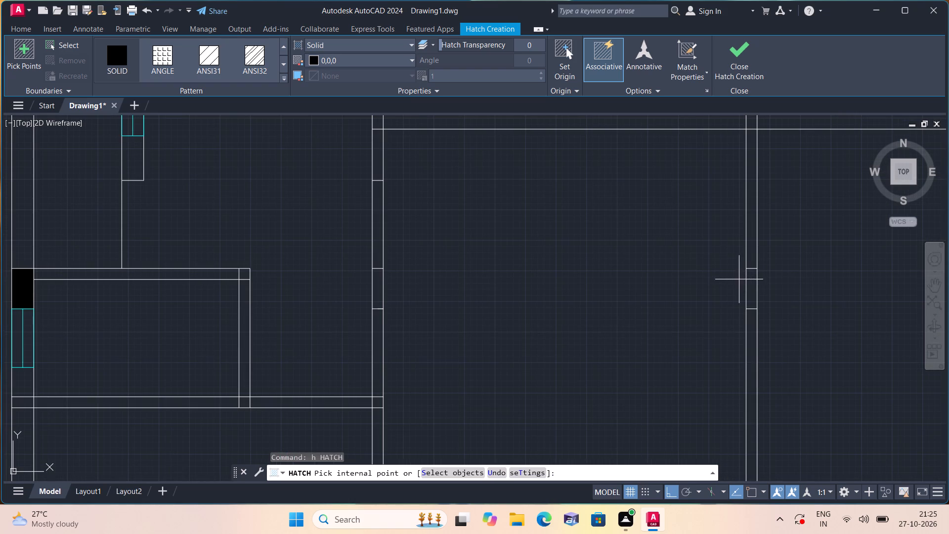
click(753, 287)
key(space)
scroll(521, 255, down, 2)
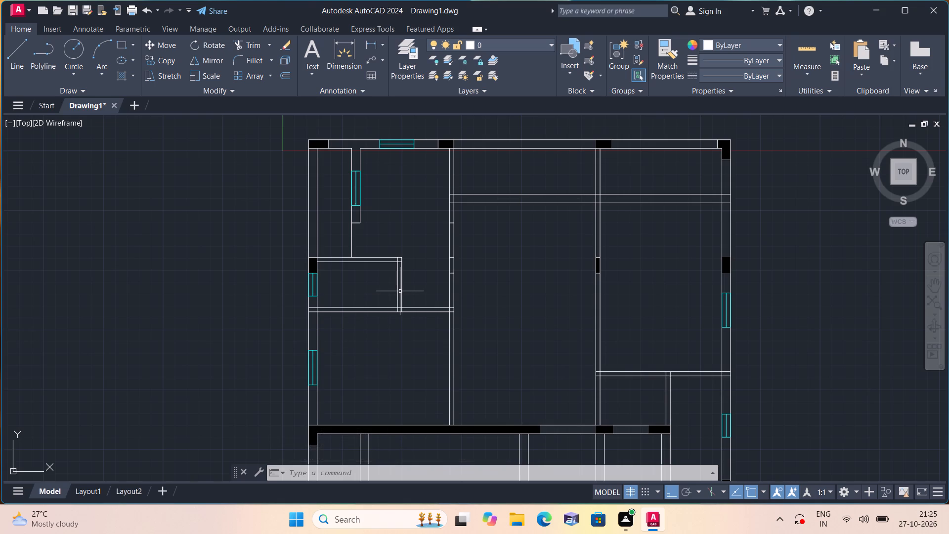
Trim away the unhatched column outline and the partition's west face between the short wall stub and the small west room's south wall line.
text(tr)
text(im)
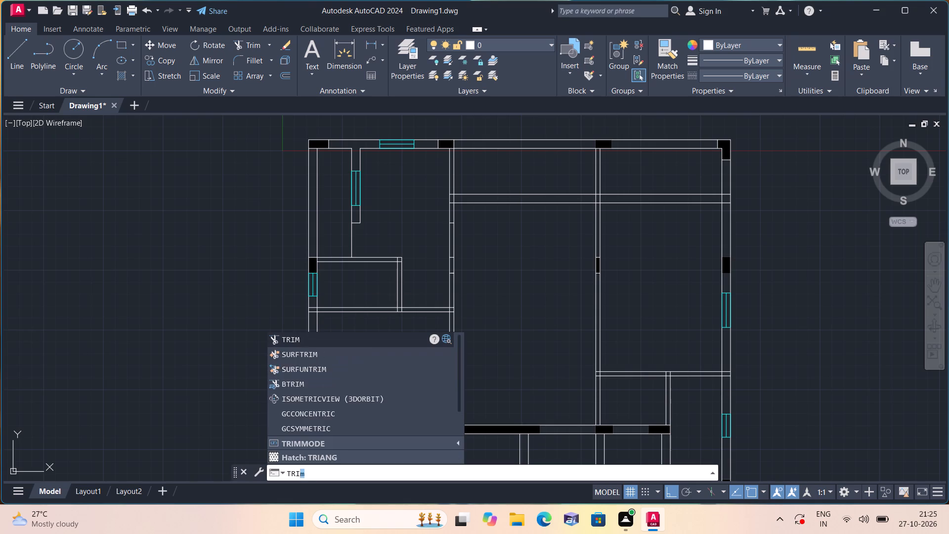
key(space)
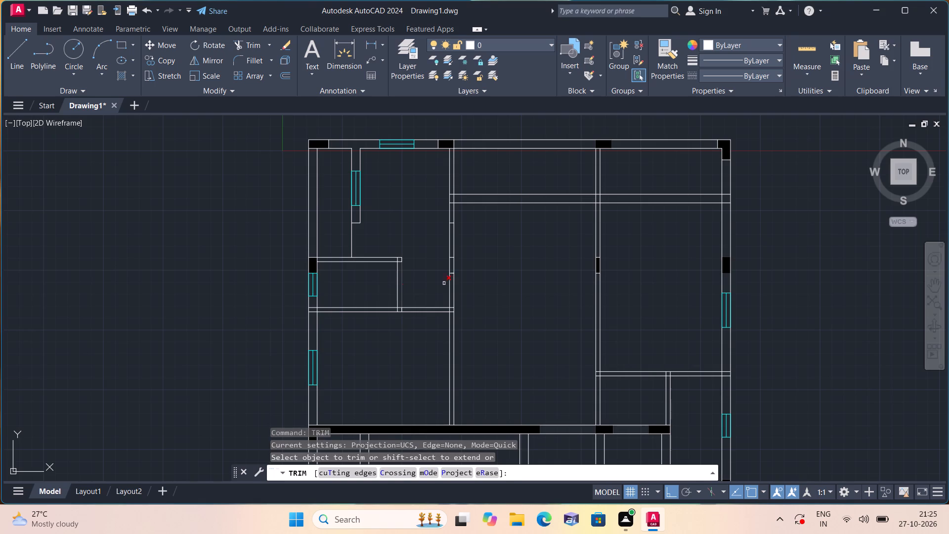
scroll(436, 272, up, 1)
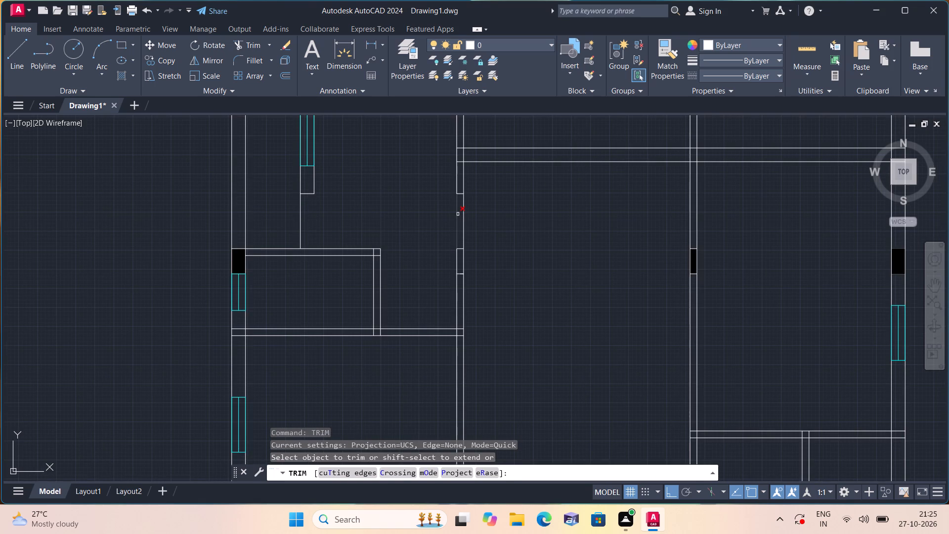
click(458, 214)
click(457, 258)
click(457, 248)
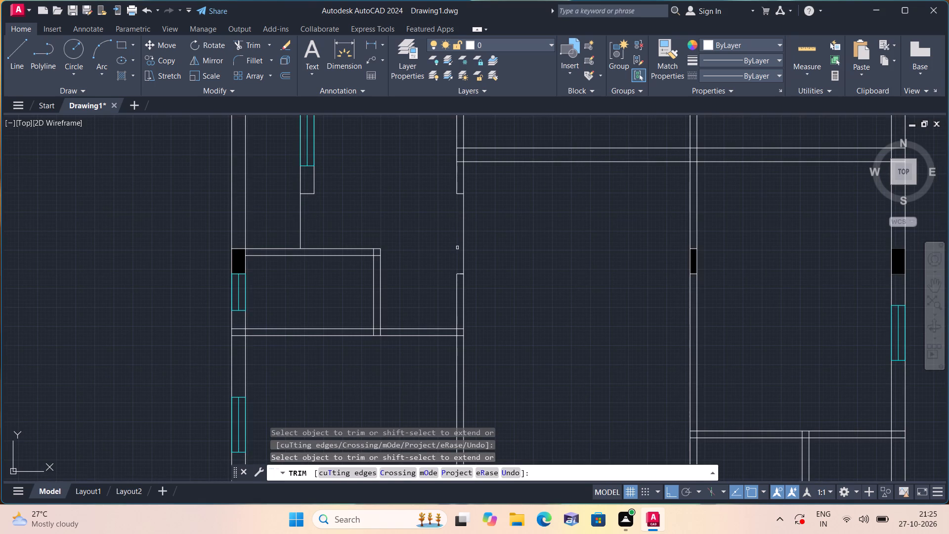
click(457, 274)
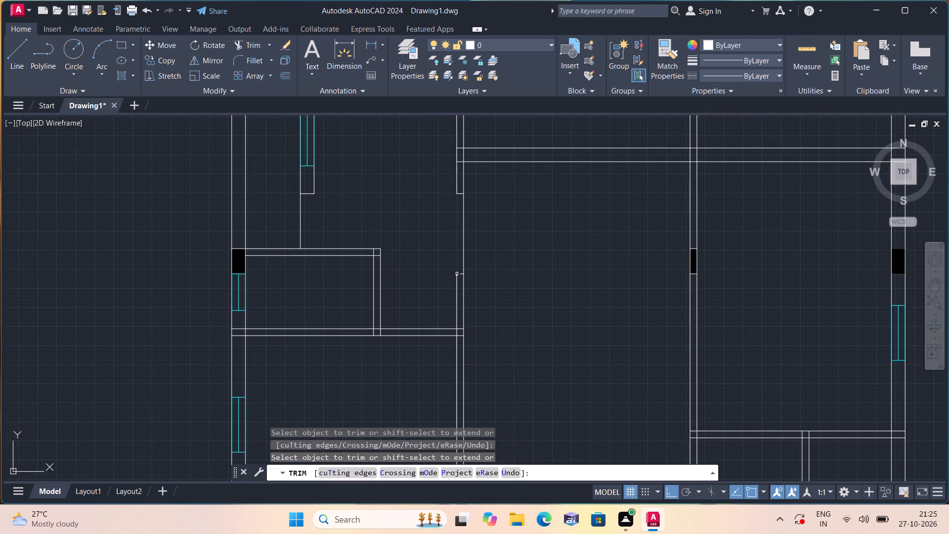
click(459, 272)
click(459, 276)
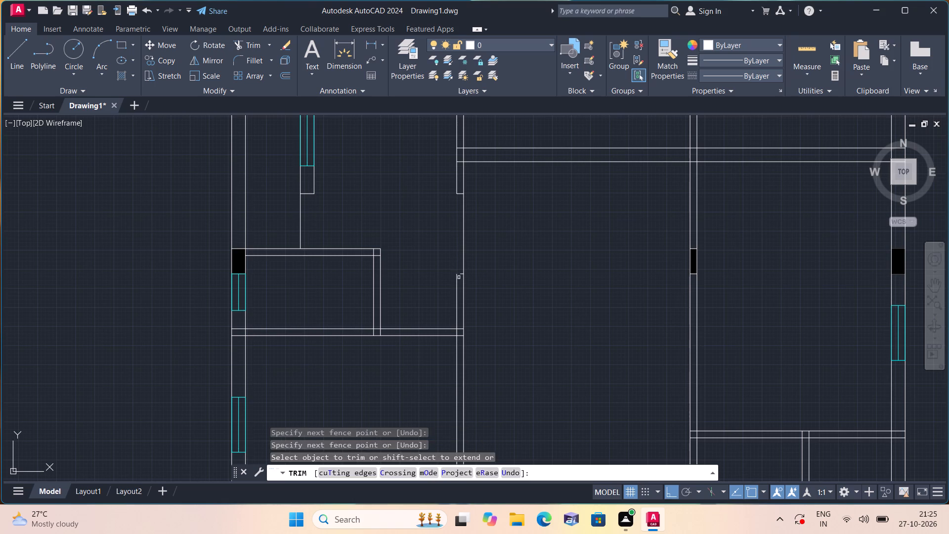
click(459, 278)
click(453, 279)
scroll(453, 278, up, 1)
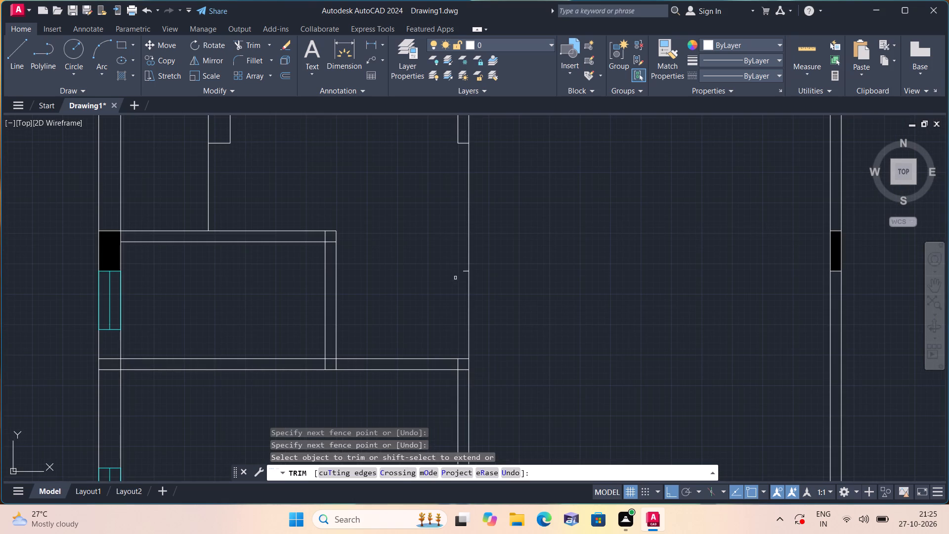
click(463, 271)
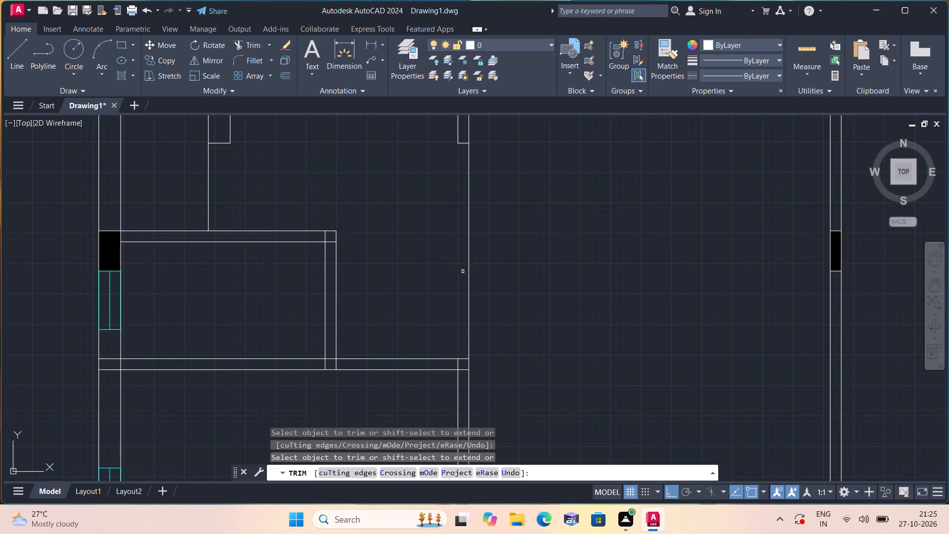
Trim the northern double wall's line ends inside the partition and the partition's east face between them to open the T-junction.
scroll(433, 263, down, 1)
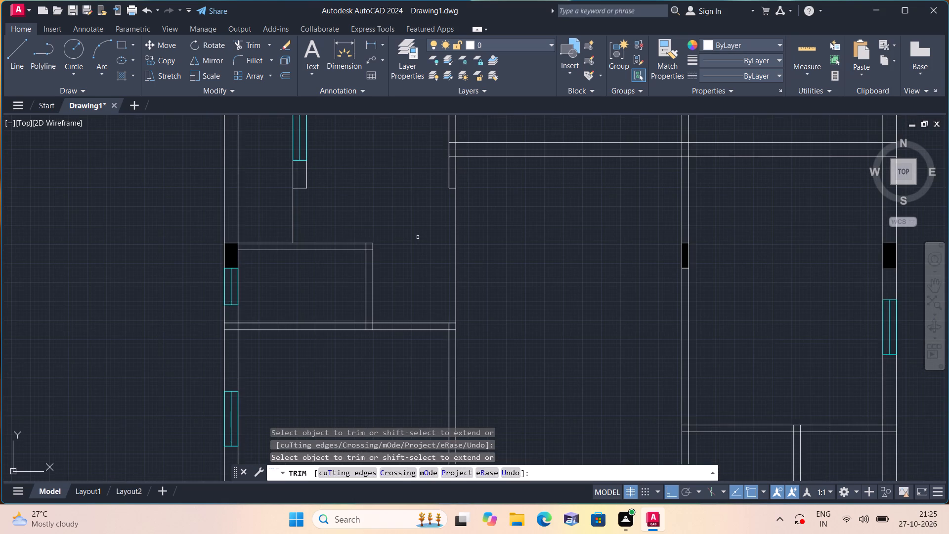
scroll(421, 242, down, 1)
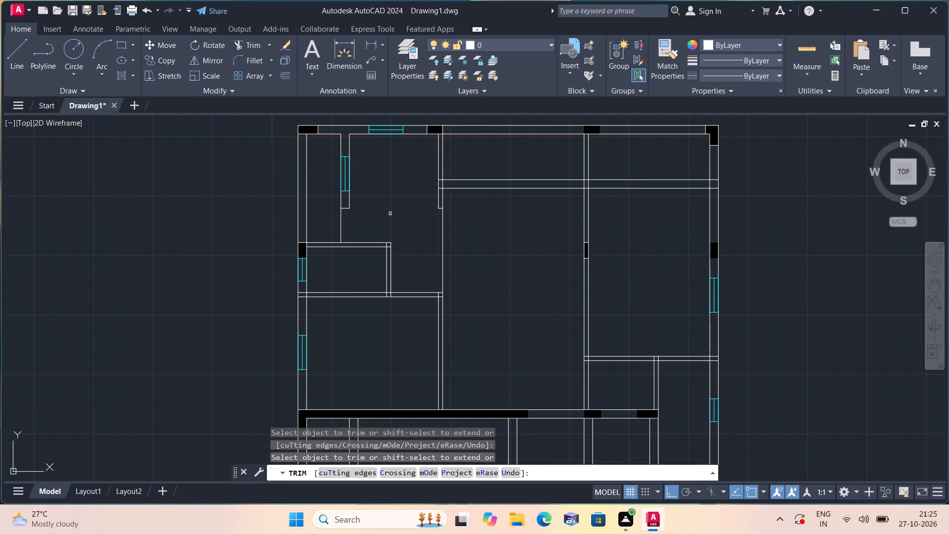
middle_drag(388, 214, 390, 220)
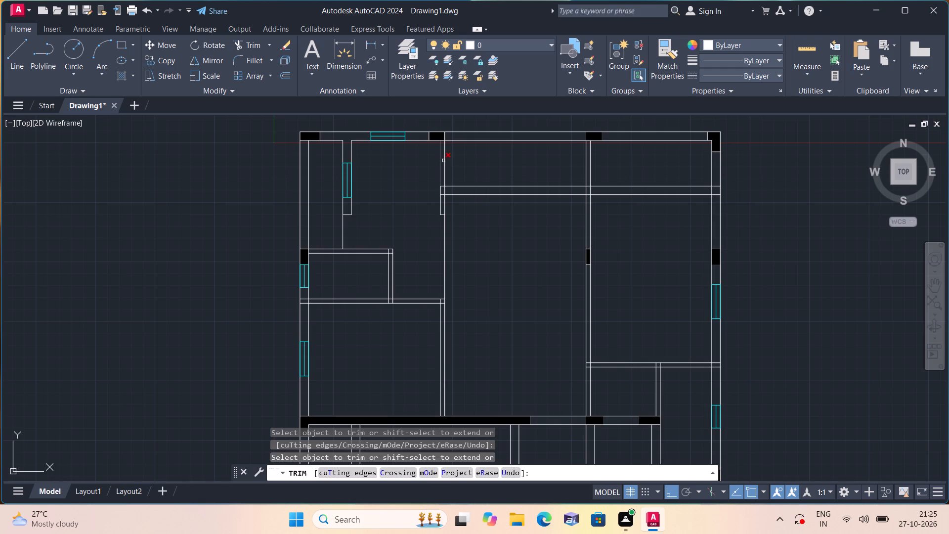
scroll(435, 176, up, 3)
click(460, 185)
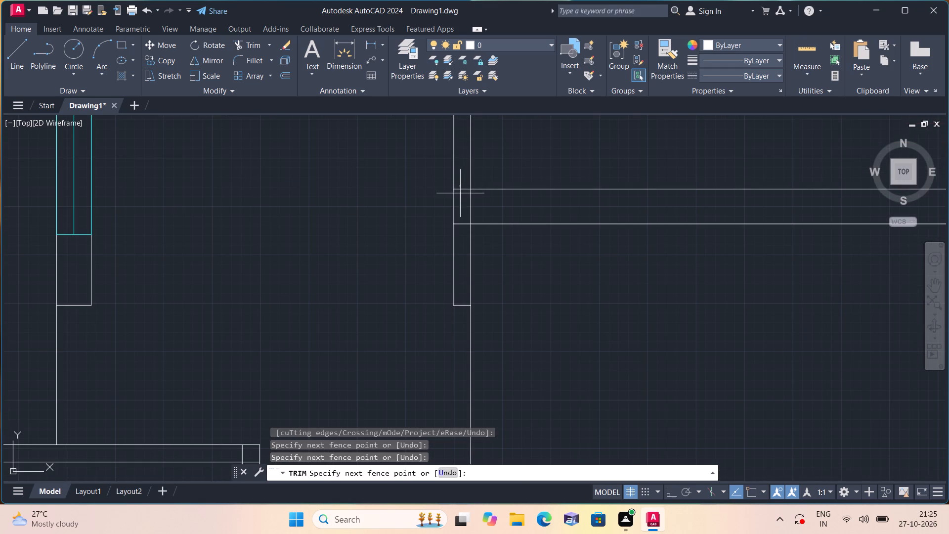
click(464, 234)
drag(466, 207, 467, 207)
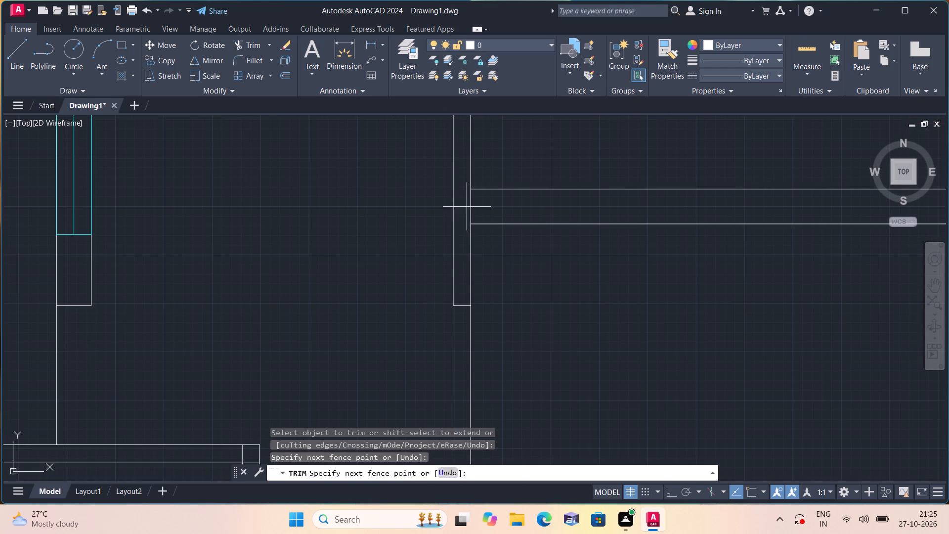
drag(467, 207, 487, 203)
middle_drag(487, 203, 467, 170)
scroll(456, 151, down, 1)
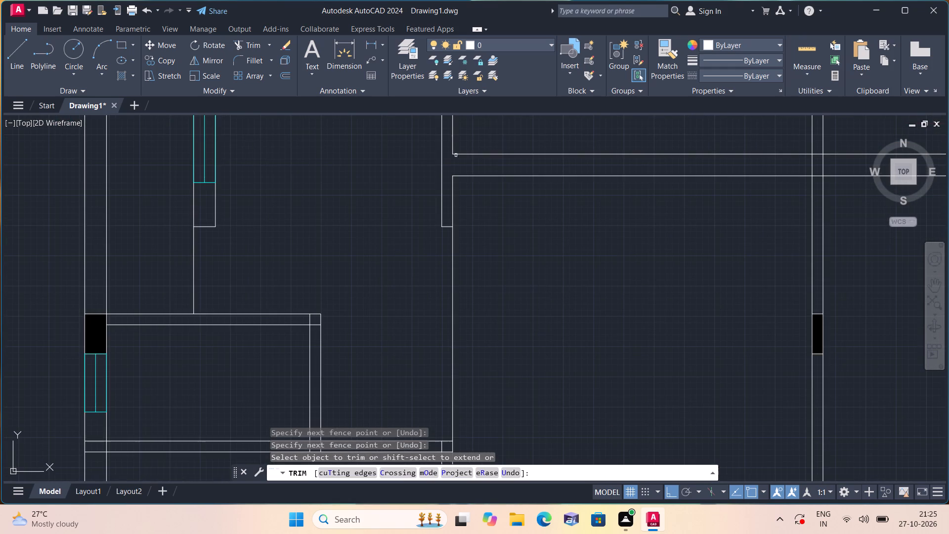
Trim the overlapping inner wall line ends at the small west room's northeast corner.
middle_drag(368, 289, 425, 214)
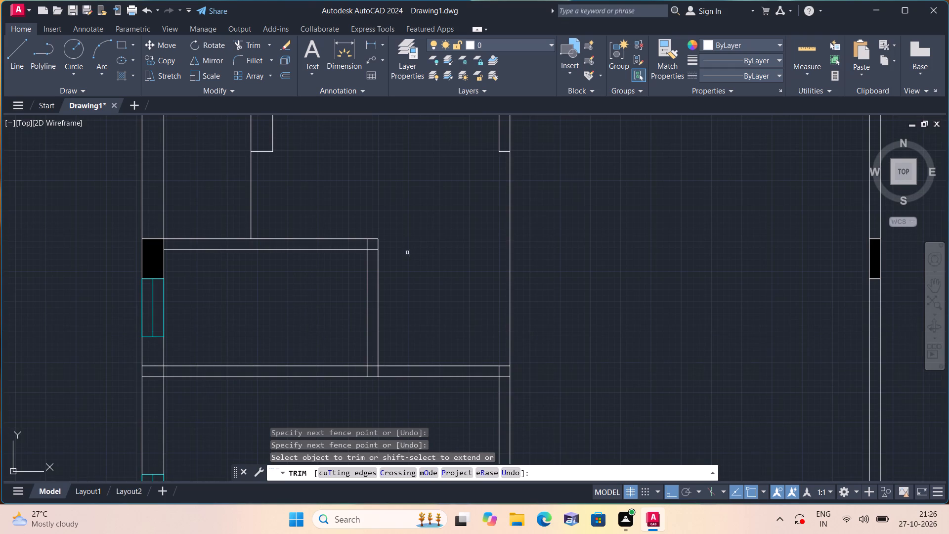
scroll(384, 246, up, 2)
click(340, 241)
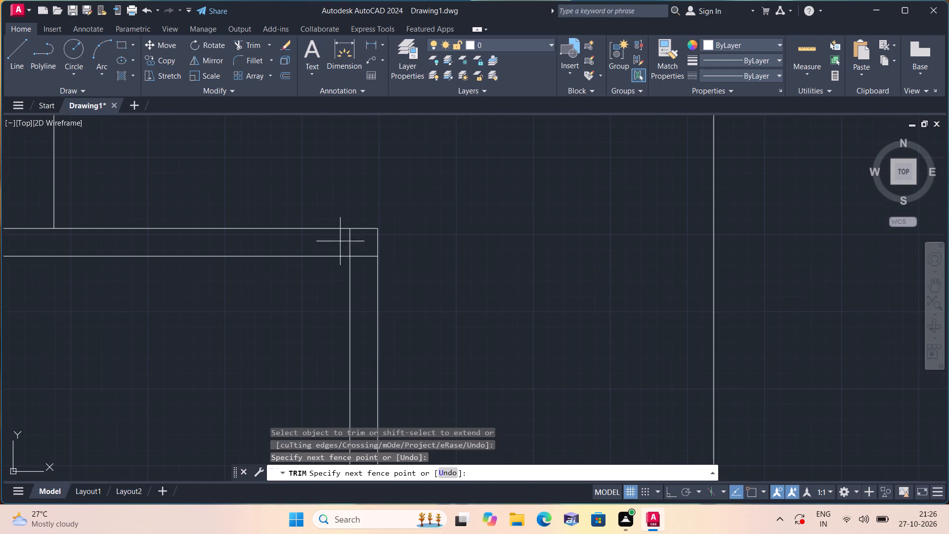
click(367, 262)
Trim the crossing lines where the small room's south wall meets its east wall and the long partition farther east.
scroll(362, 248, down, 3)
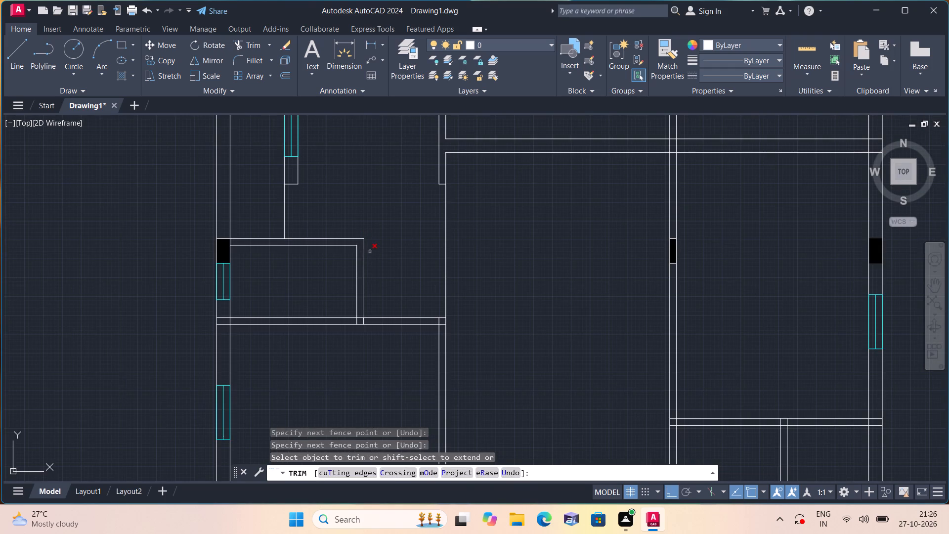
scroll(353, 319, up, 2)
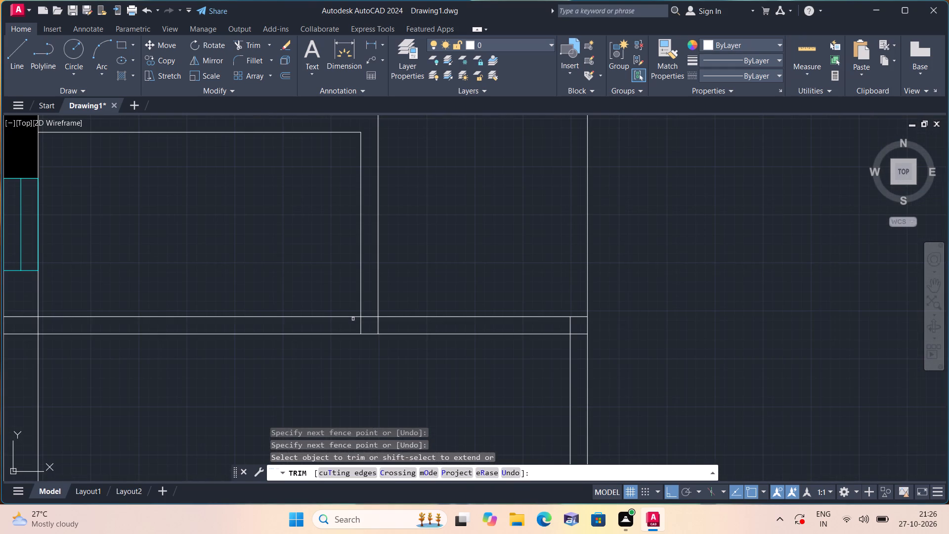
scroll(357, 319, up, 1)
click(375, 308)
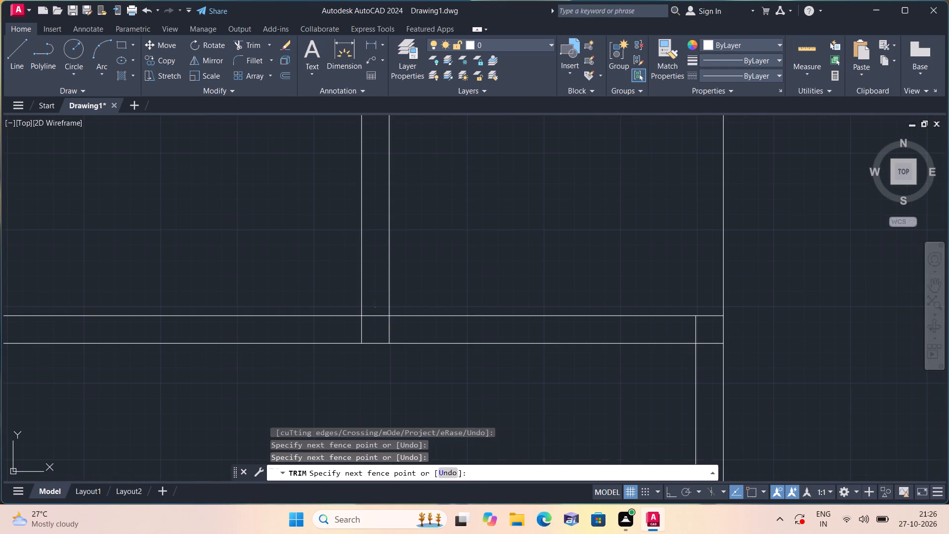
click(397, 326)
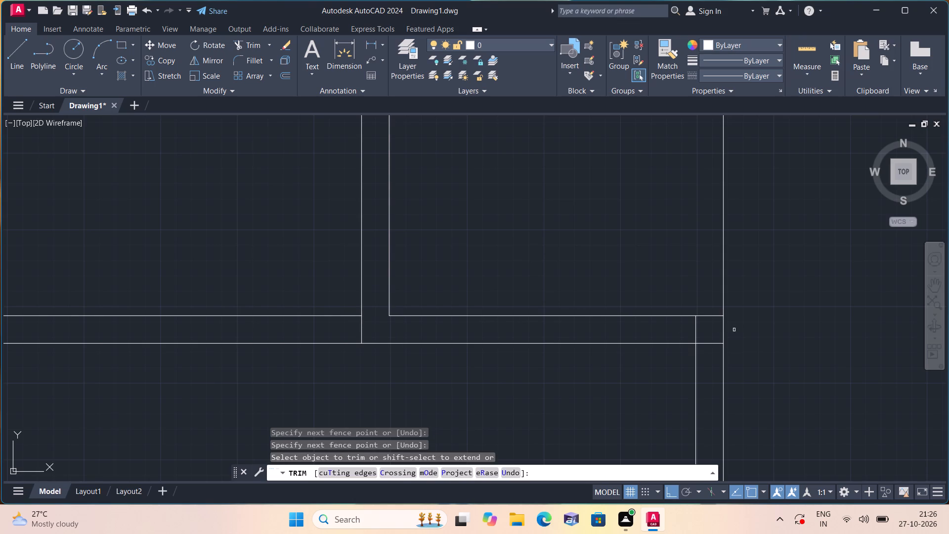
click(702, 326)
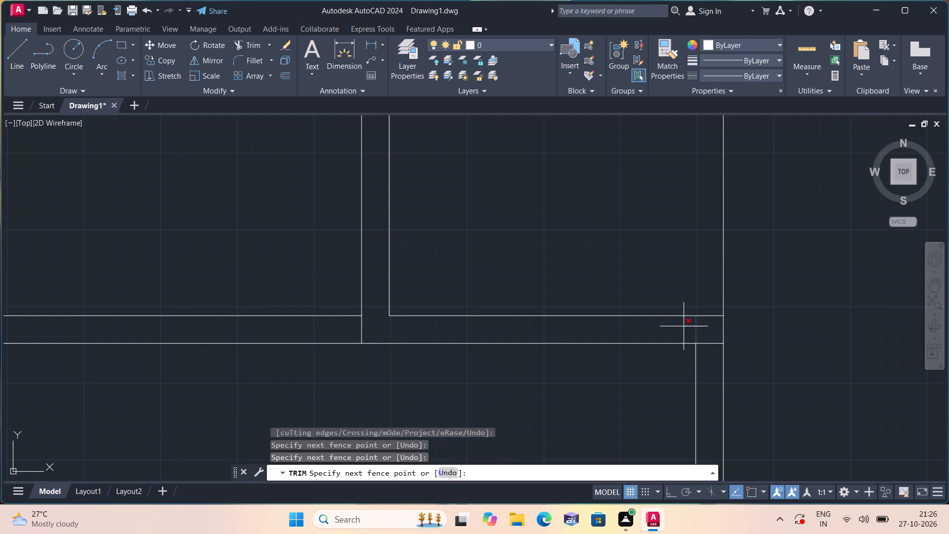
click(684, 326)
Trim the south wall's line ends inside the west exterior wall and the inner face between them to join the walls.
scroll(683, 327, down, 2)
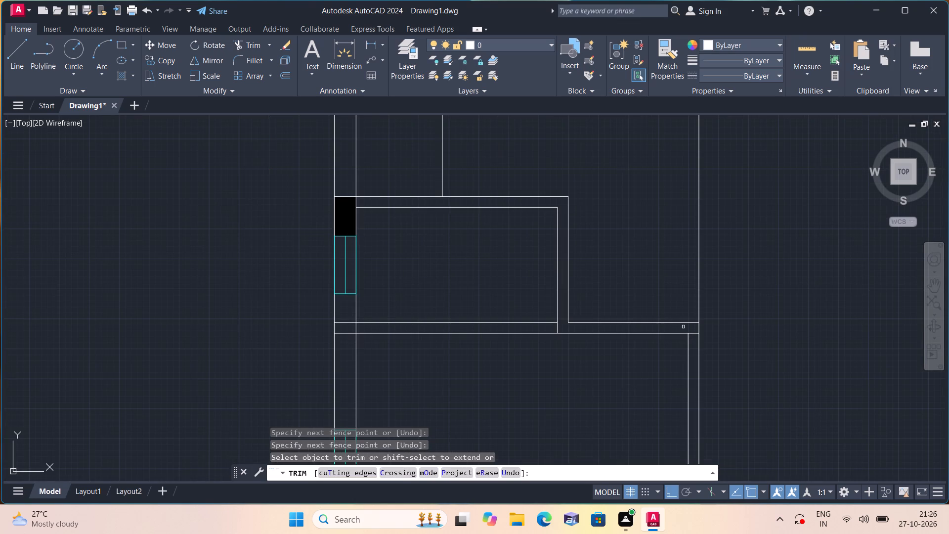
scroll(683, 328, down, 1)
scroll(649, 390, down, 1)
middle_drag(616, 371, 570, 303)
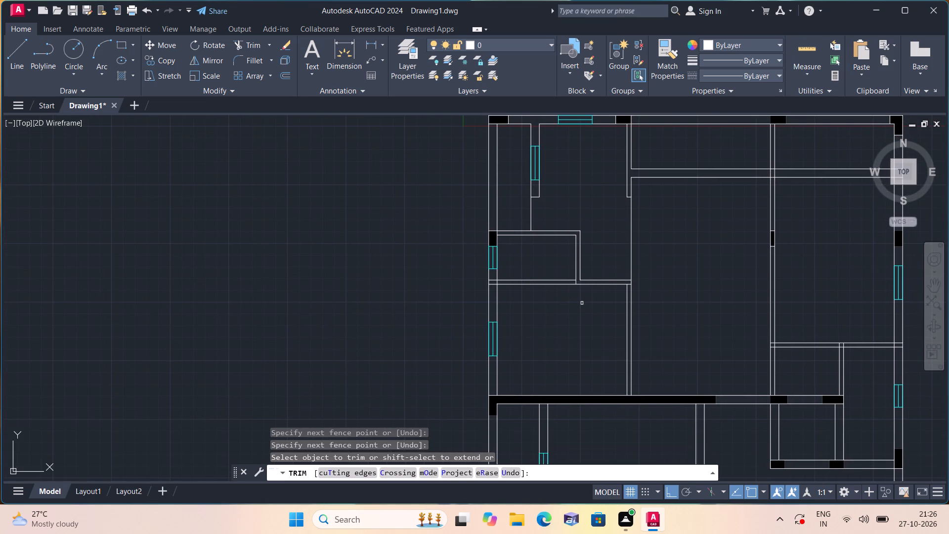
scroll(495, 290, up, 2)
drag(492, 258, 492, 266)
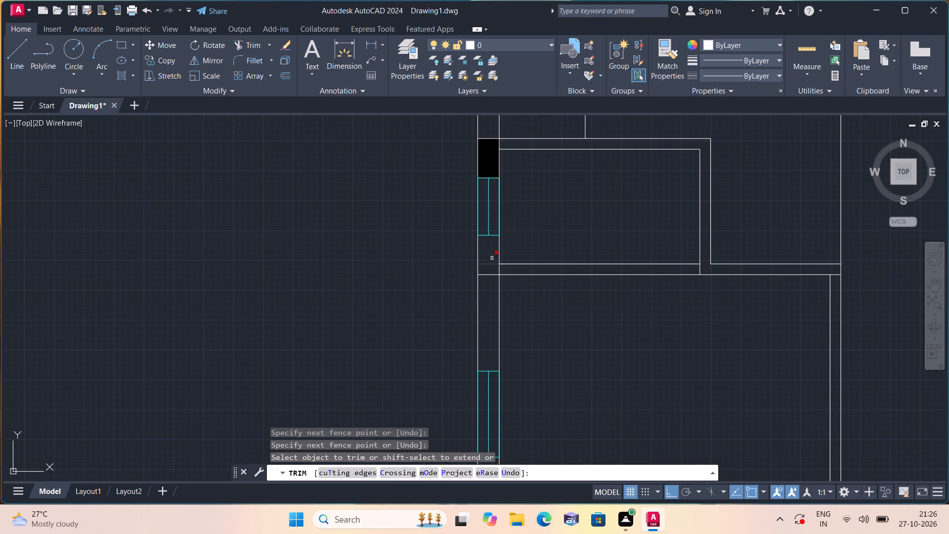
drag(492, 266, 499, 304)
drag(491, 282, 500, 270)
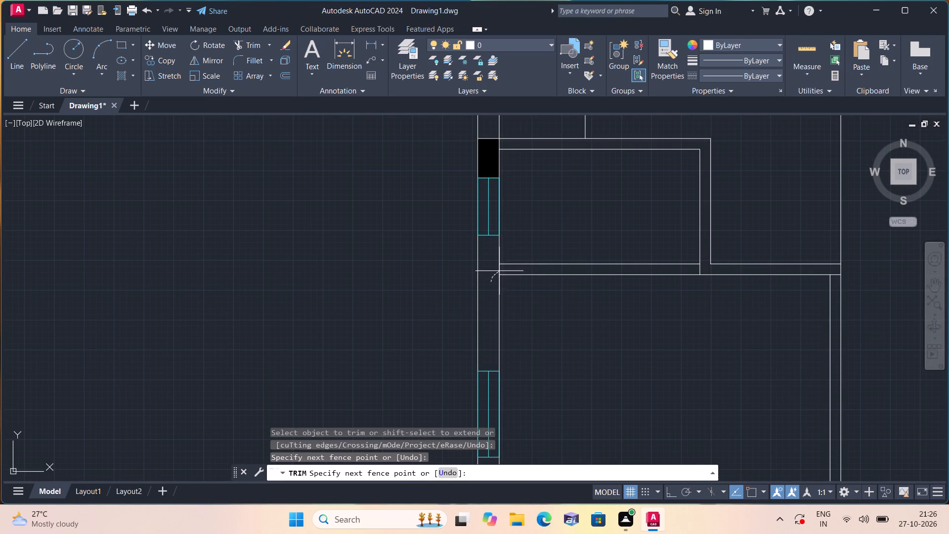
drag(500, 270, 503, 268)
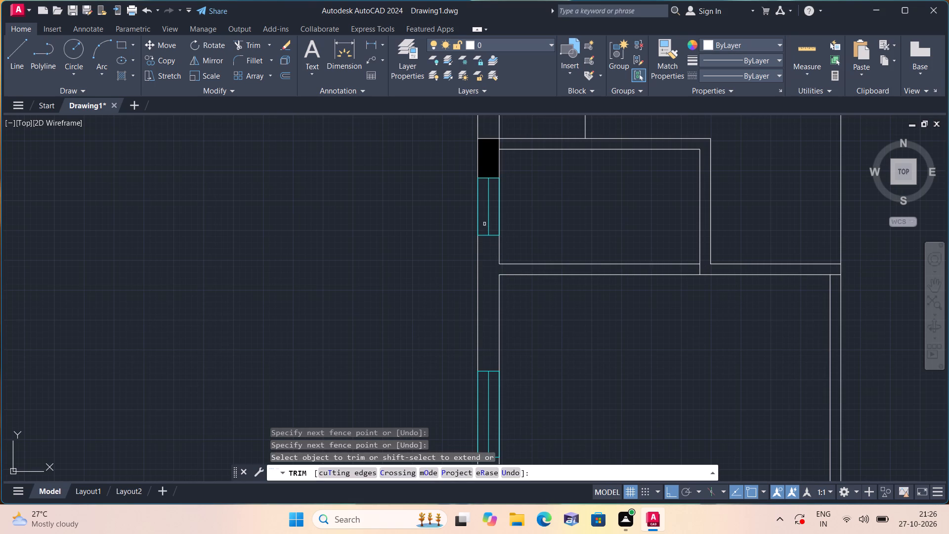
key(space)
Draw a line 2' west from the small room's inner southeast corner, continuing across the south wall to its south face.
key(l)
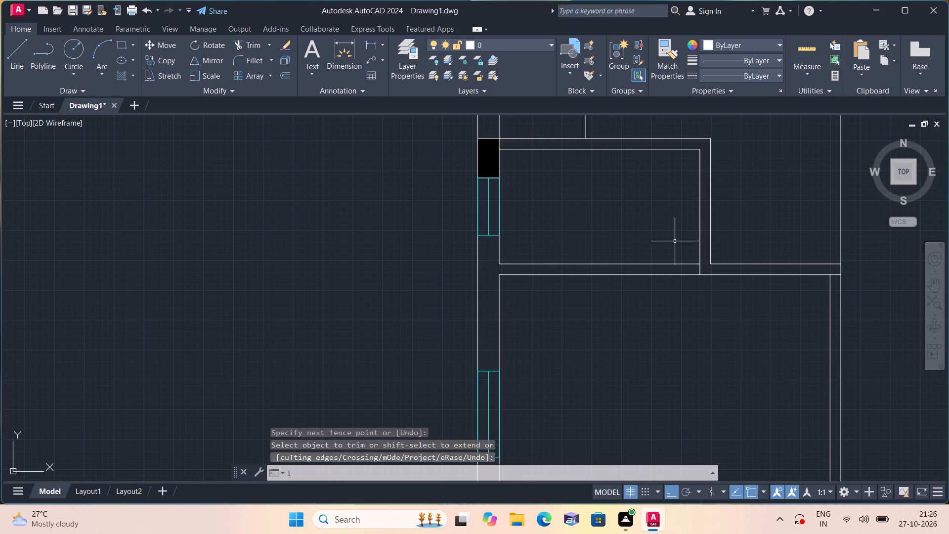
key(space)
scroll(704, 256, up, 1)
click(697, 266)
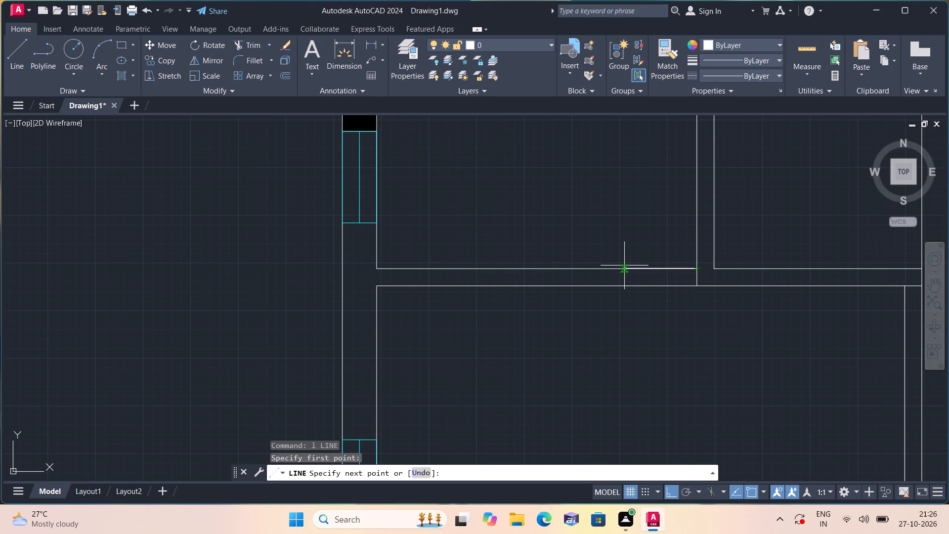
key(2)
key(apostrophe)
key(space)
click(609, 287)
key(space)
Trim the south wall's north face between the new cross line and the small room's east wall.
key(t)
key(r)
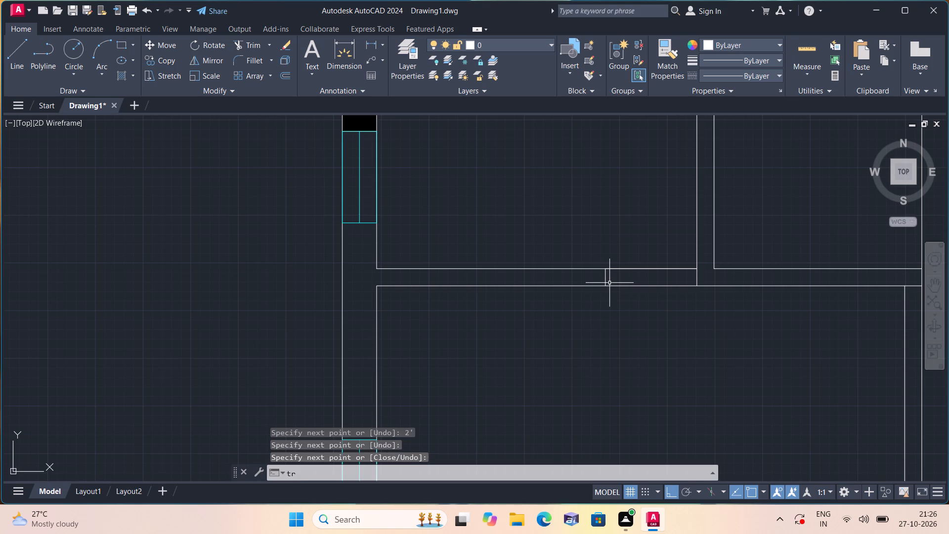
text(im)
key(space)
scroll(620, 275, up, 1)
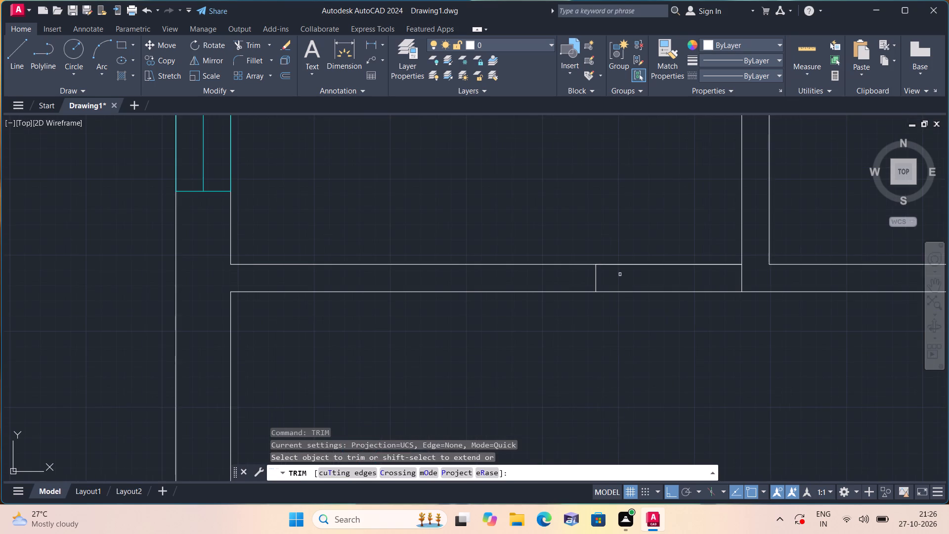
drag(622, 273, 618, 235)
scroll(618, 235, down, 1)
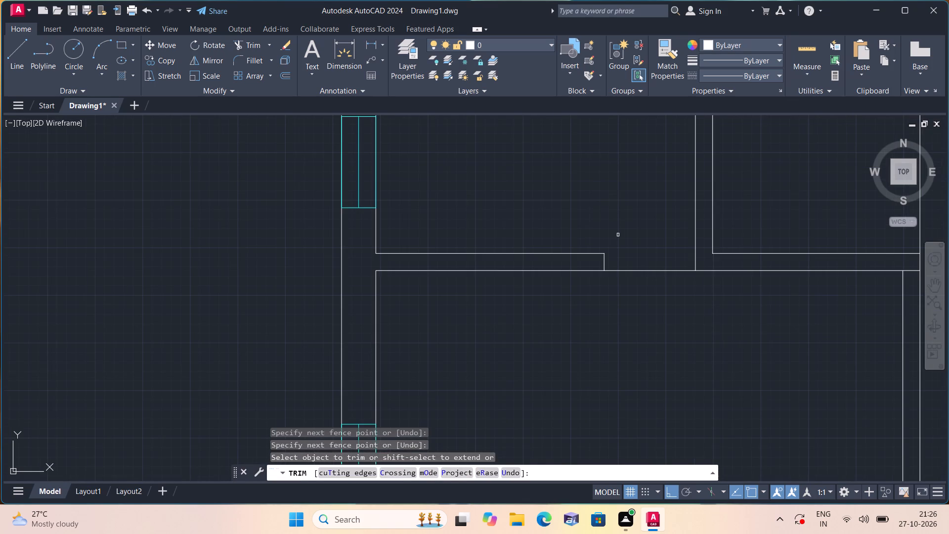
scroll(615, 237, down, 1)
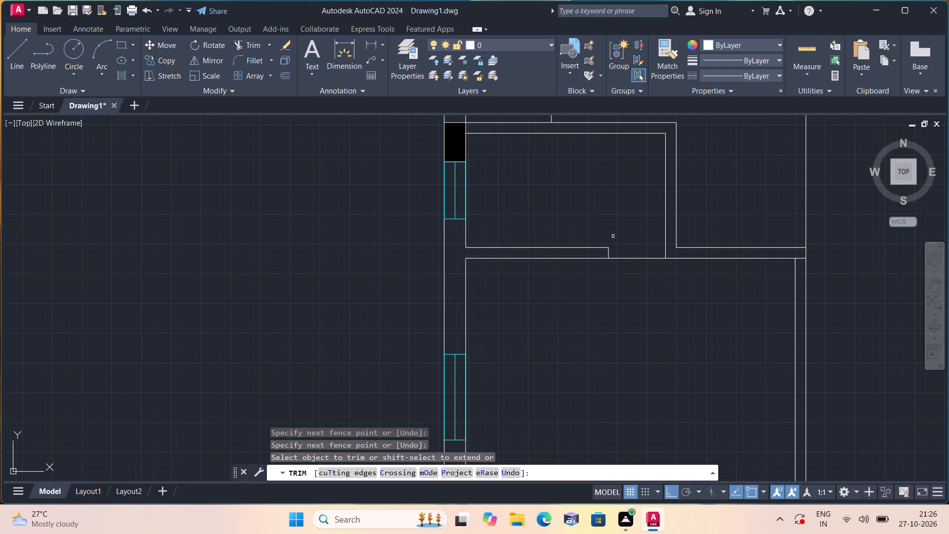
key(space)
Draw a line 3' south along the long partition's east face from the small room's south wall, continuing across to its west face.
text(l)
key(space)
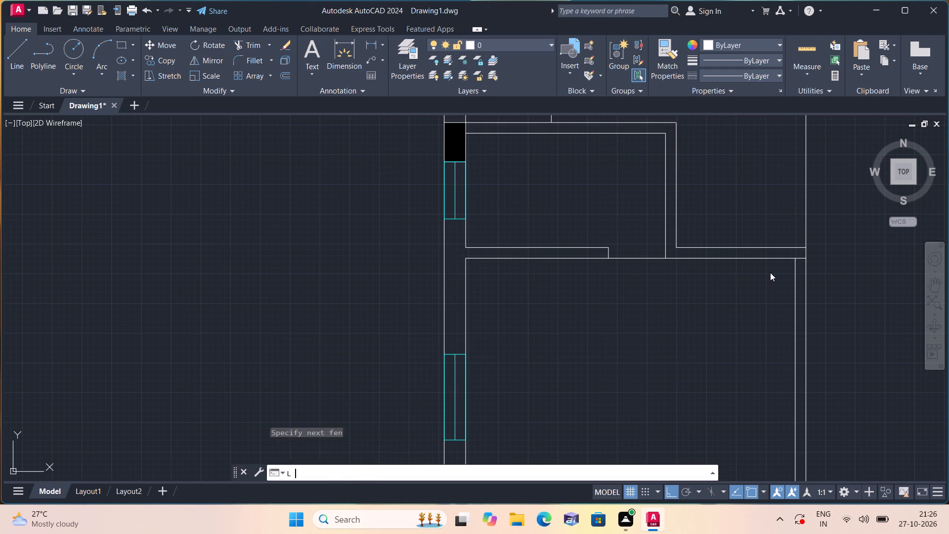
click(804, 255)
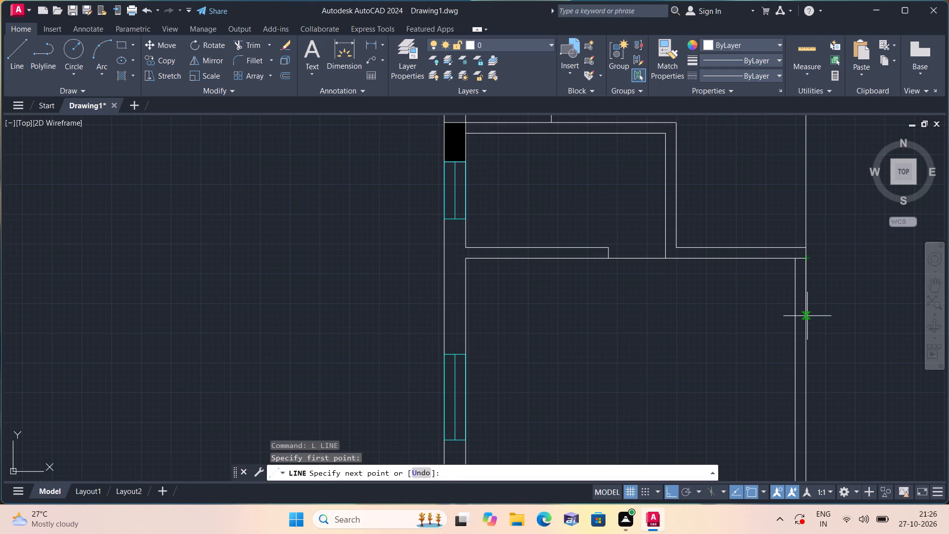
key(3)
text(')
key(space)
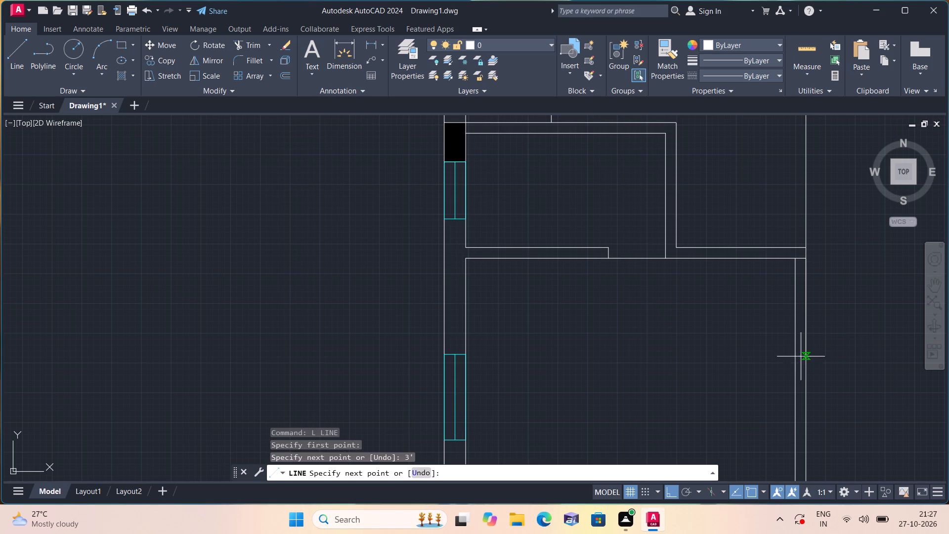
click(794, 346)
key(space)
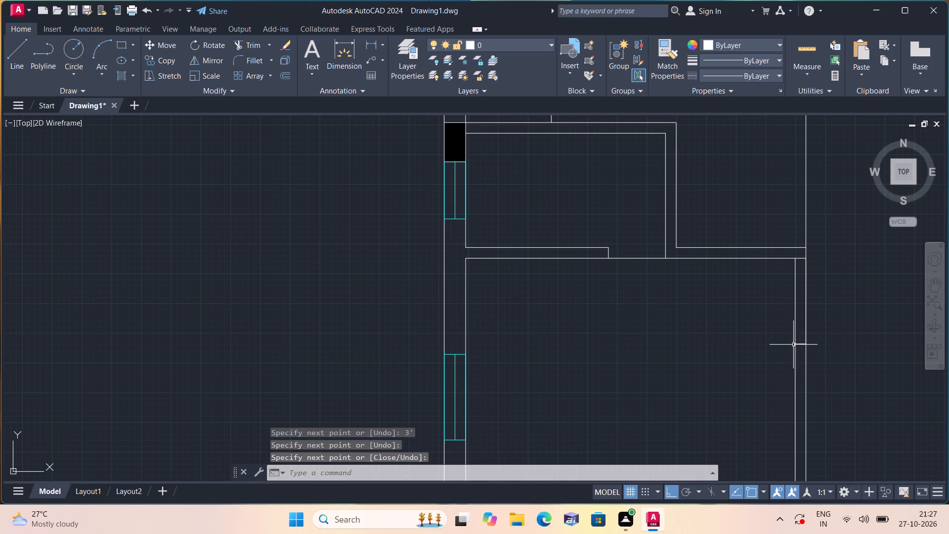
Trim the long partition's east face between the south wall and the new cross line, undoing the stray trim of its west face.
key(t)
key(r)
key(i)
text(m)
key(space)
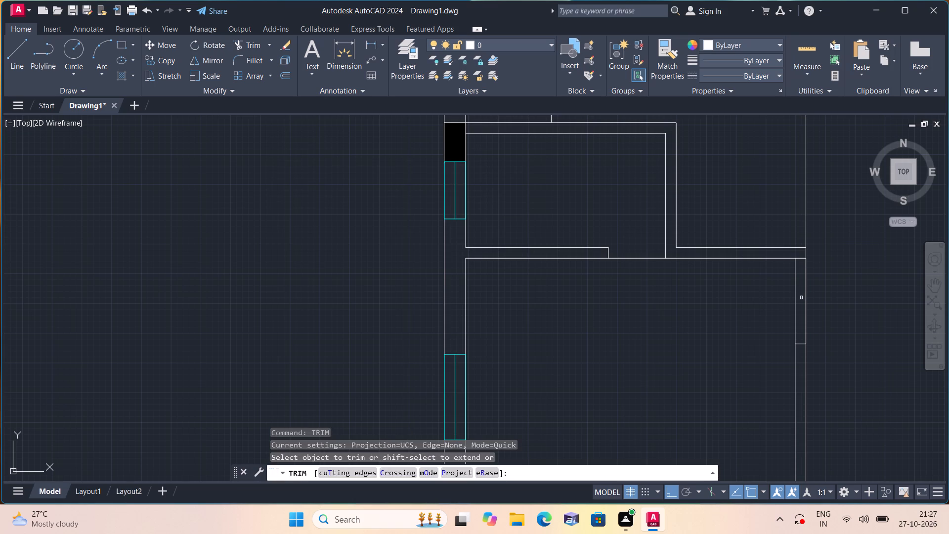
click(808, 296)
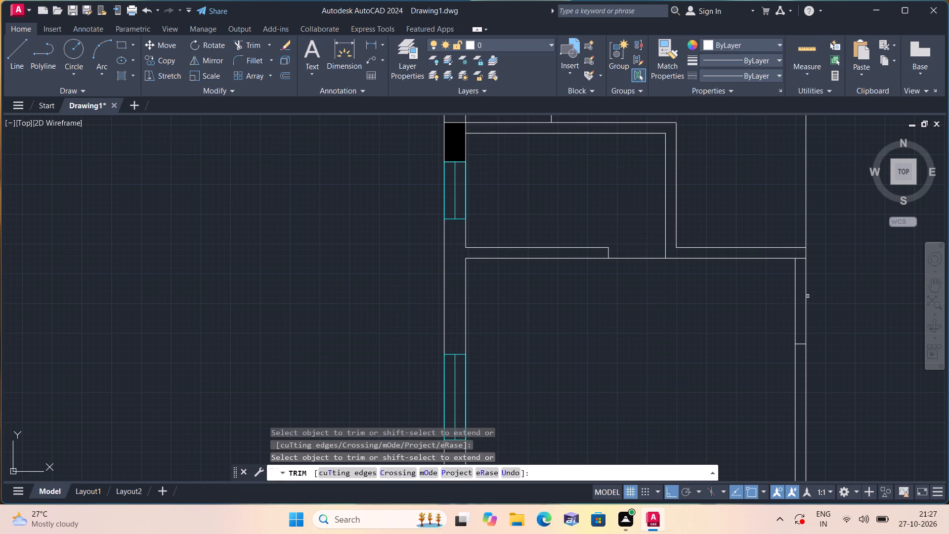
drag(798, 301, 729, 308)
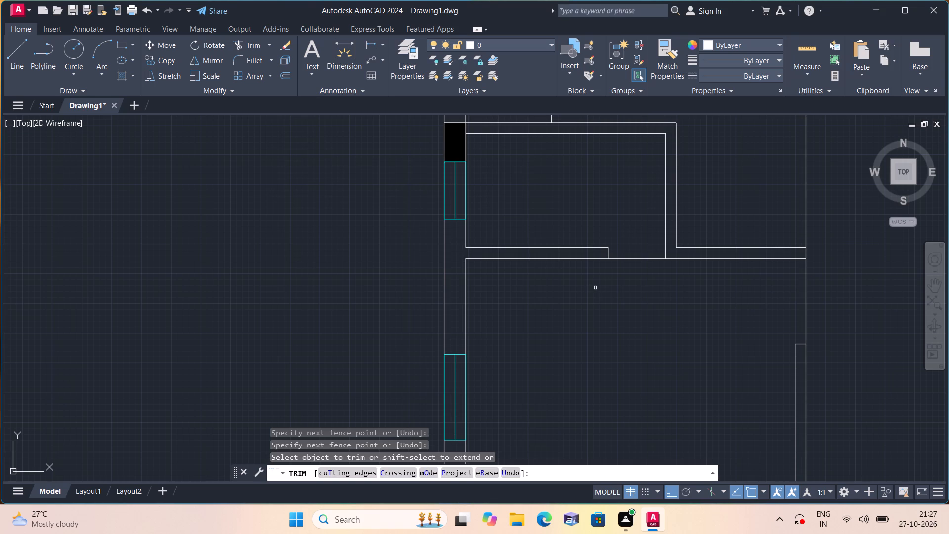
key(ctrl+z)
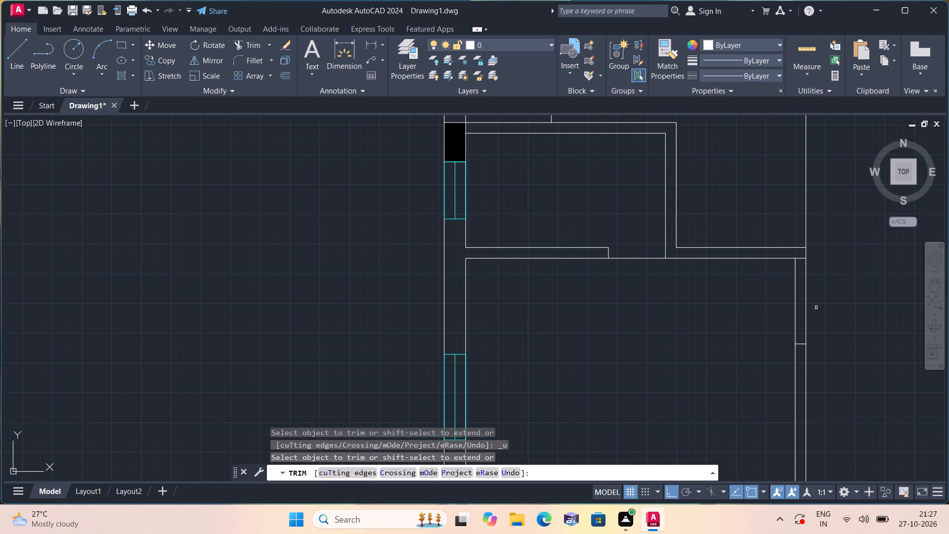
click(804, 299)
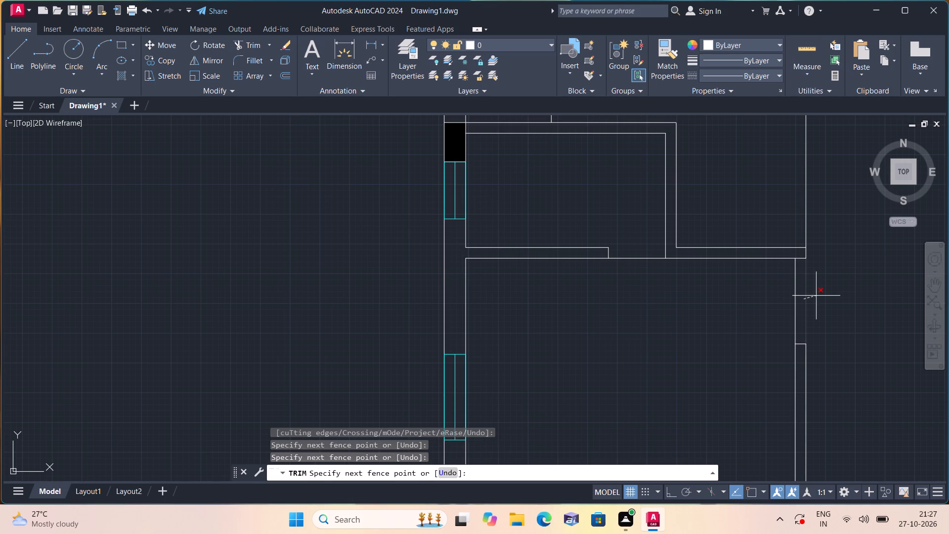
click(816, 296)
scroll(816, 296, down, 1)
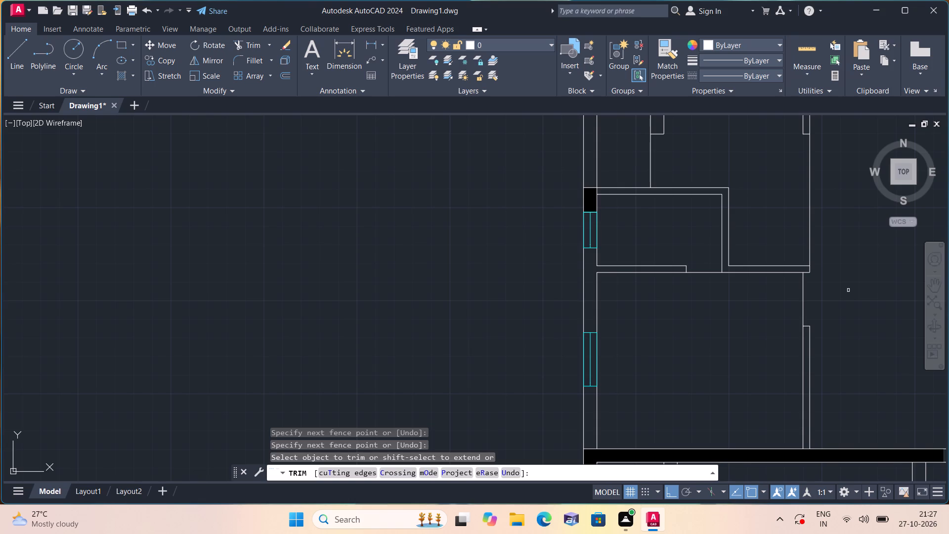
key(o)
key(Escape)
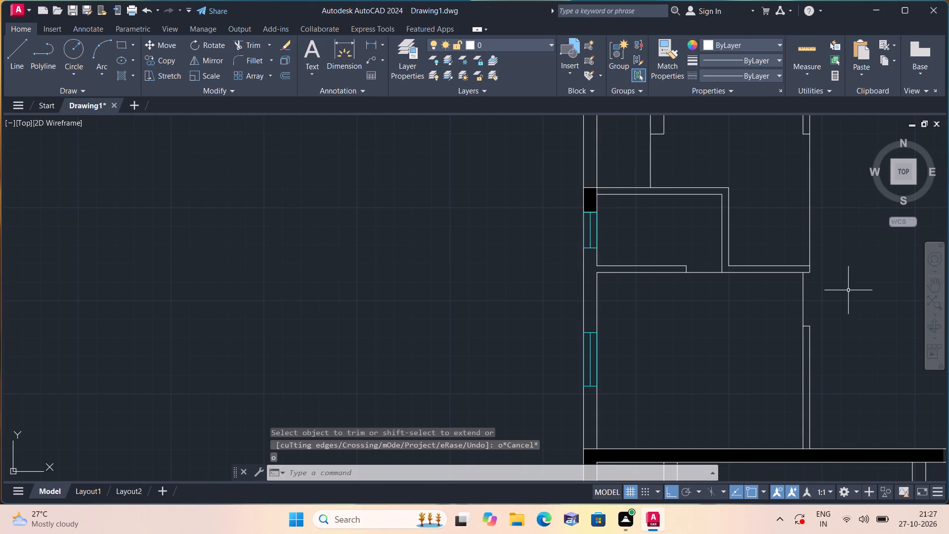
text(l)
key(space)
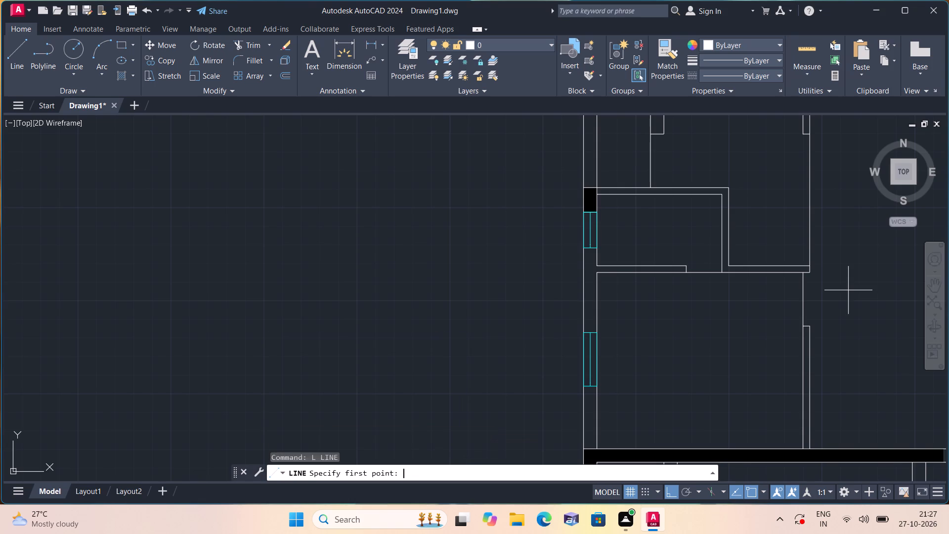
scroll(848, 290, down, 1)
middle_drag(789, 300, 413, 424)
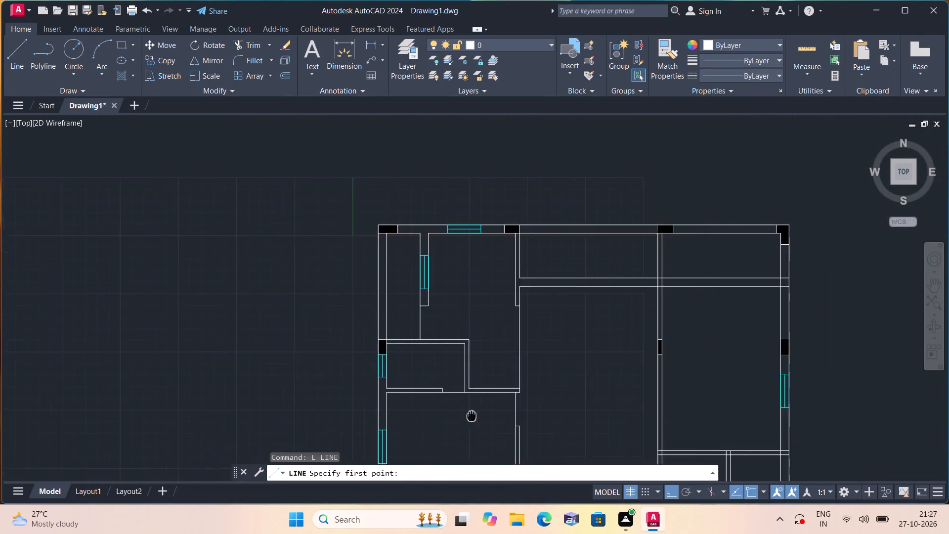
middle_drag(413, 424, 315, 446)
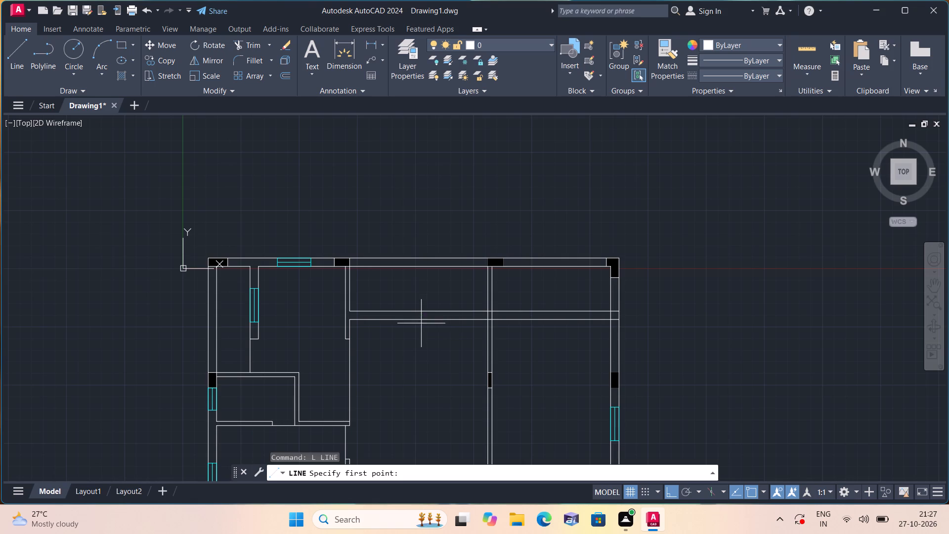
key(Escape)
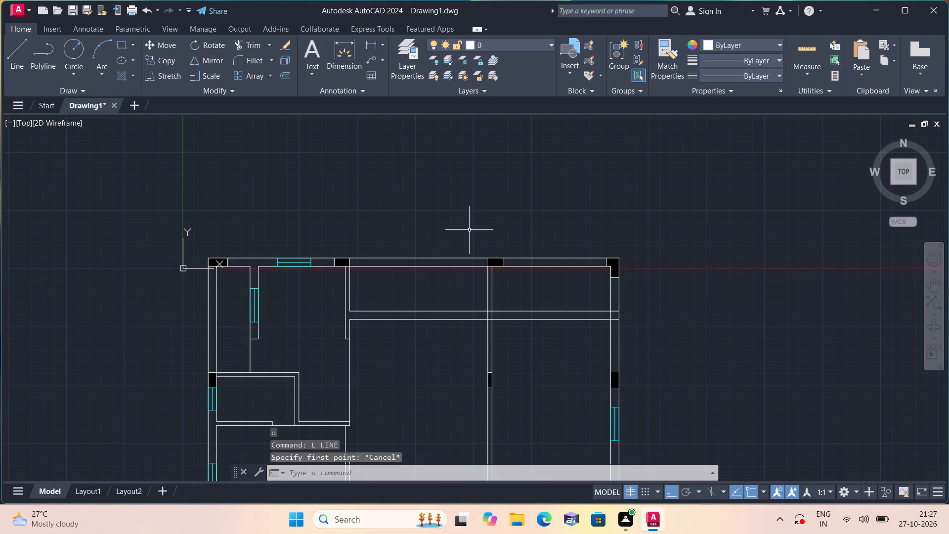
Trim the crossing lines where the long horizontal wall south of the north exterior wall meets the central vertical partition.
text(trim)
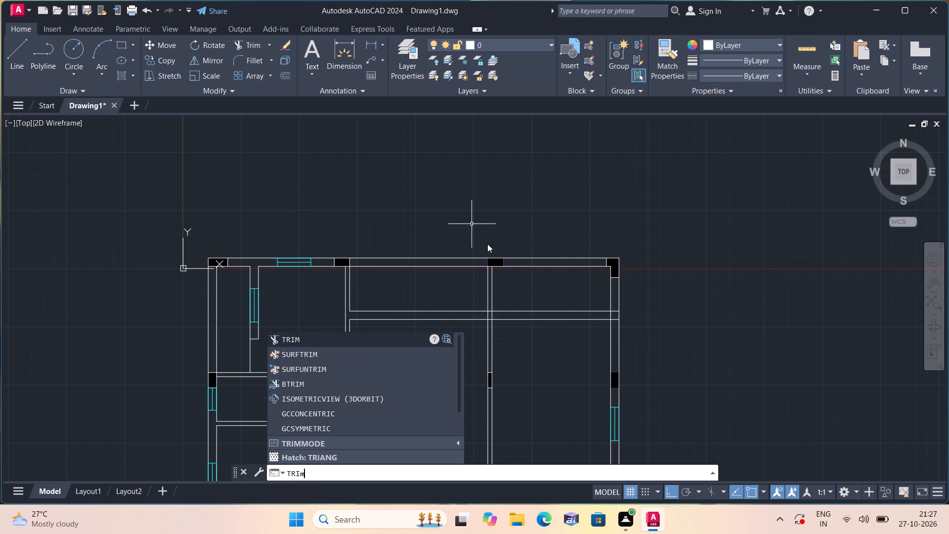
key(space)
scroll(492, 285, up, 2)
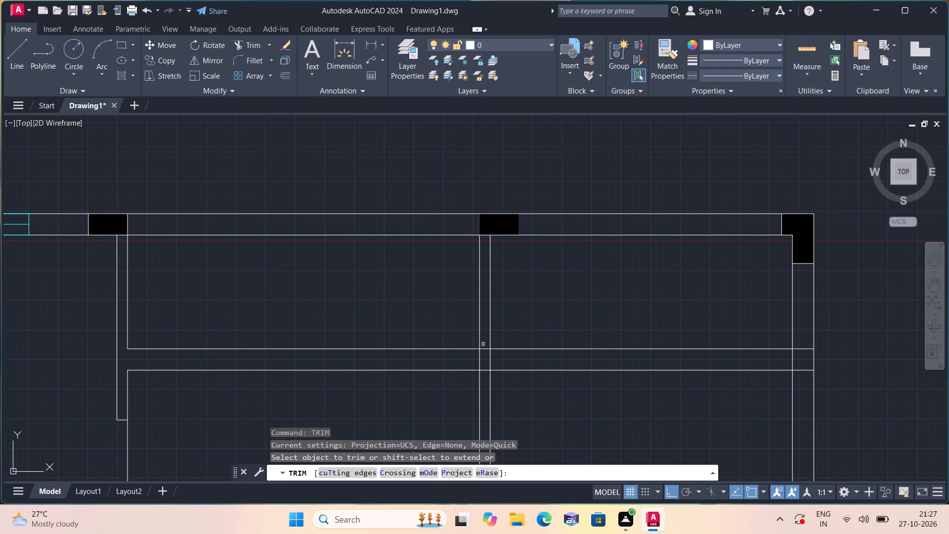
click(486, 347)
click(478, 363)
drag(478, 360, 488, 356)
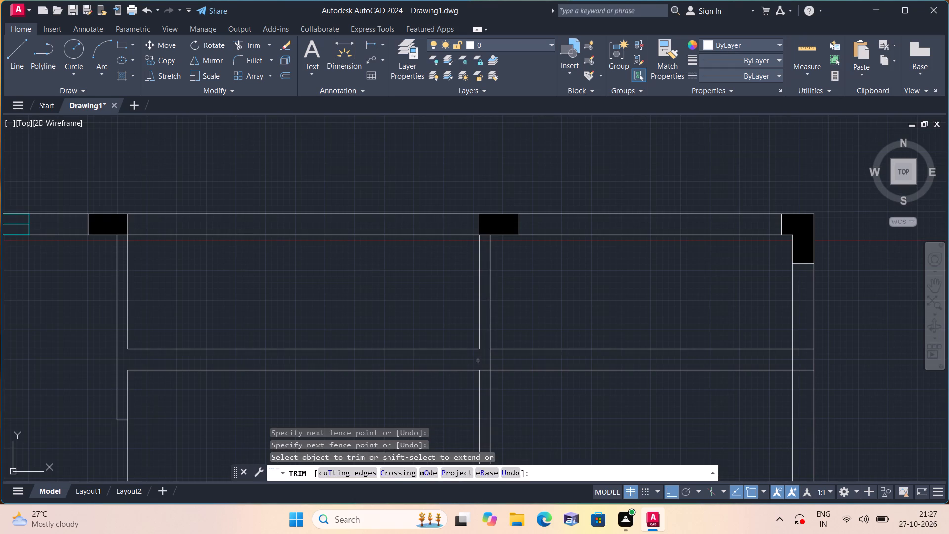
drag(488, 356, 503, 354)
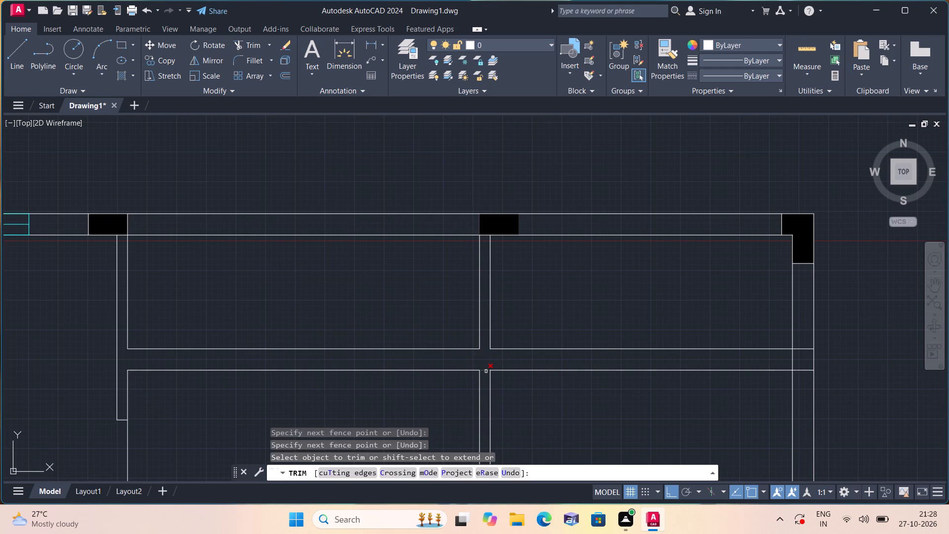
click(486, 371)
key(space)
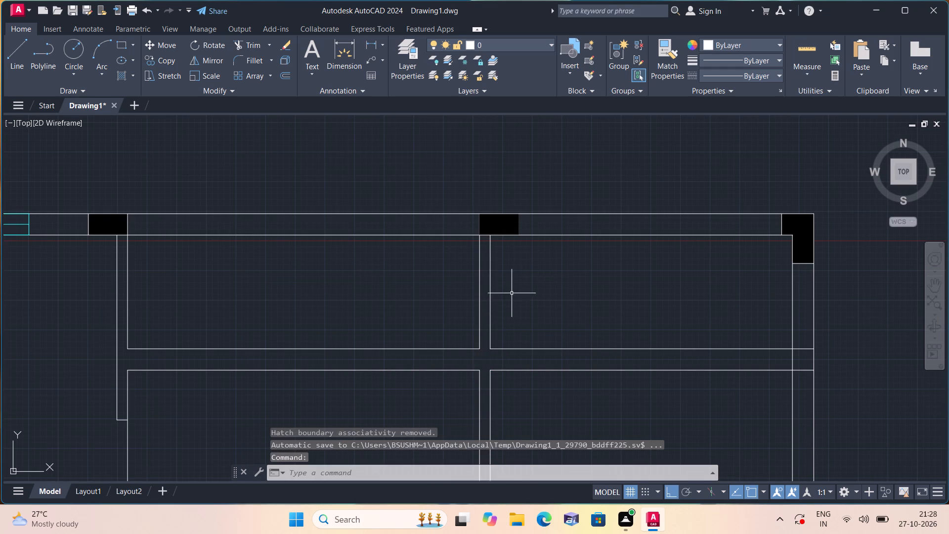
key(Escape)
Draw a line across the horizontal wall's western stretch at its midpoint, continuing 2' east along the south face and back to the north face.
key(l)
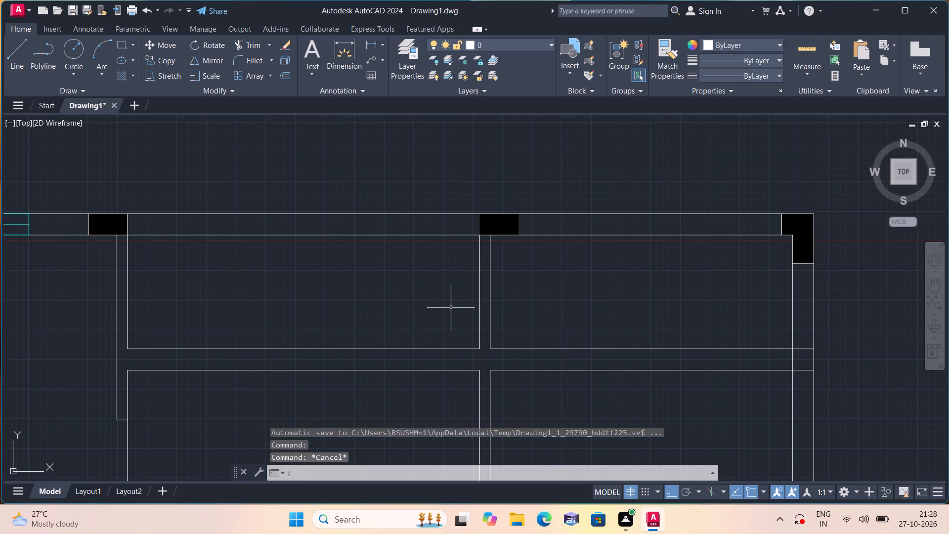
key(space)
scroll(378, 338, down, 1)
middle_drag(379, 338, 406, 288)
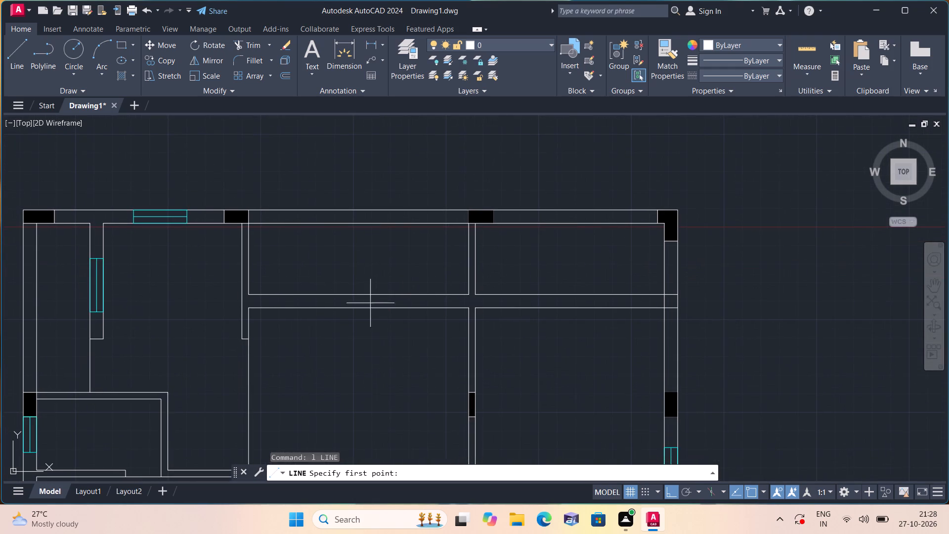
click(360, 294)
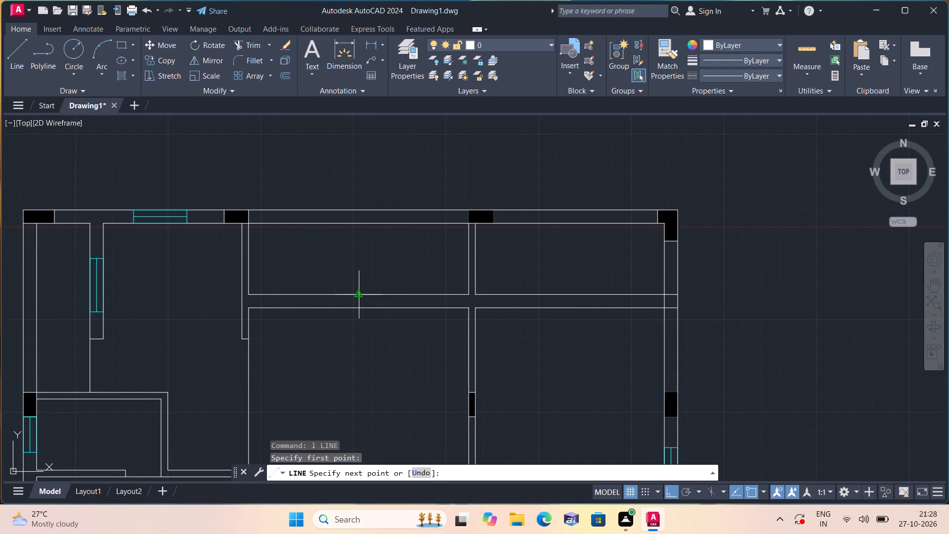
click(358, 308)
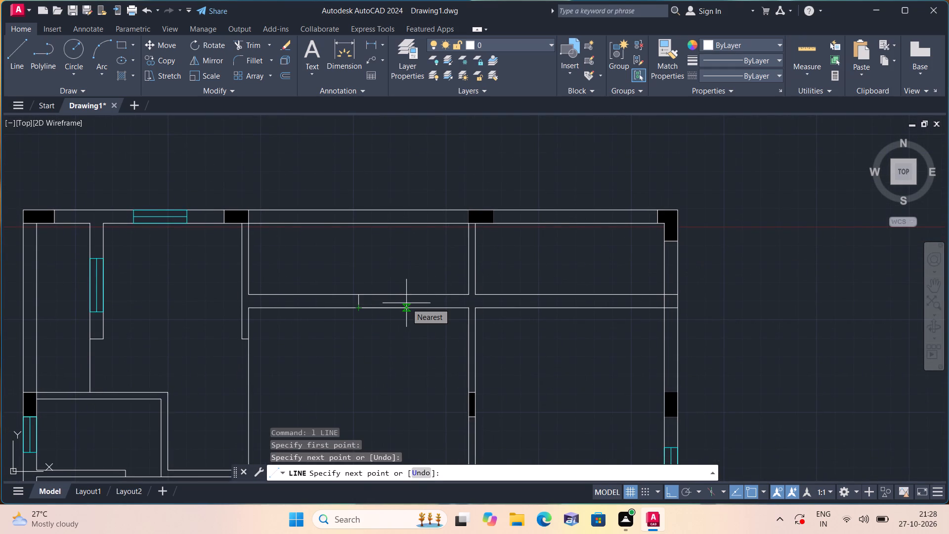
text(2')
key(space)
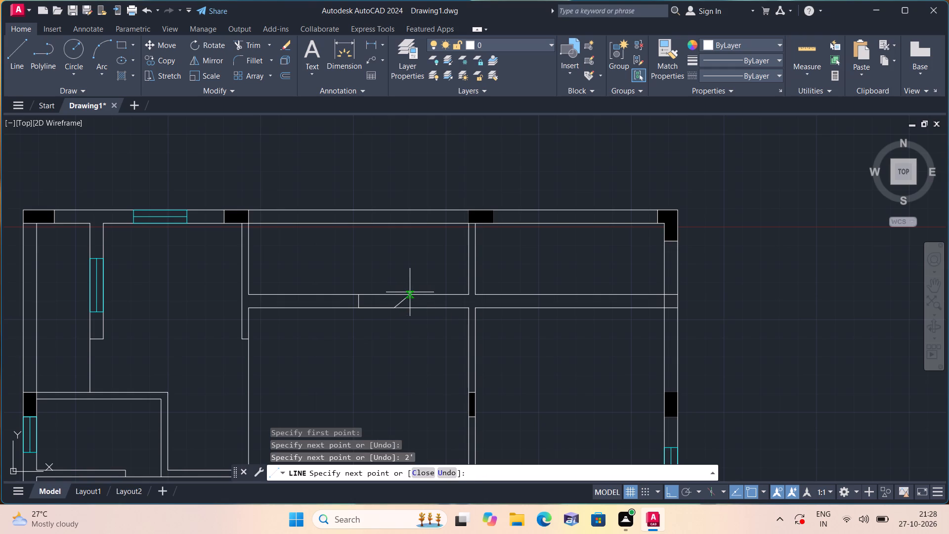
click(399, 293)
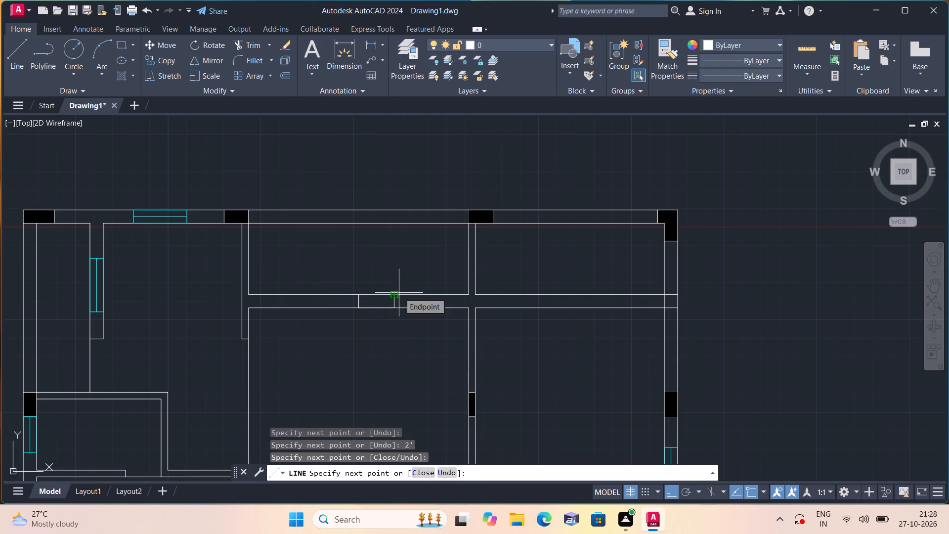
key(space)
Draw a line 2' west along the wall's south face from the midpoint cross line, continuing across to the north face.
key(space)
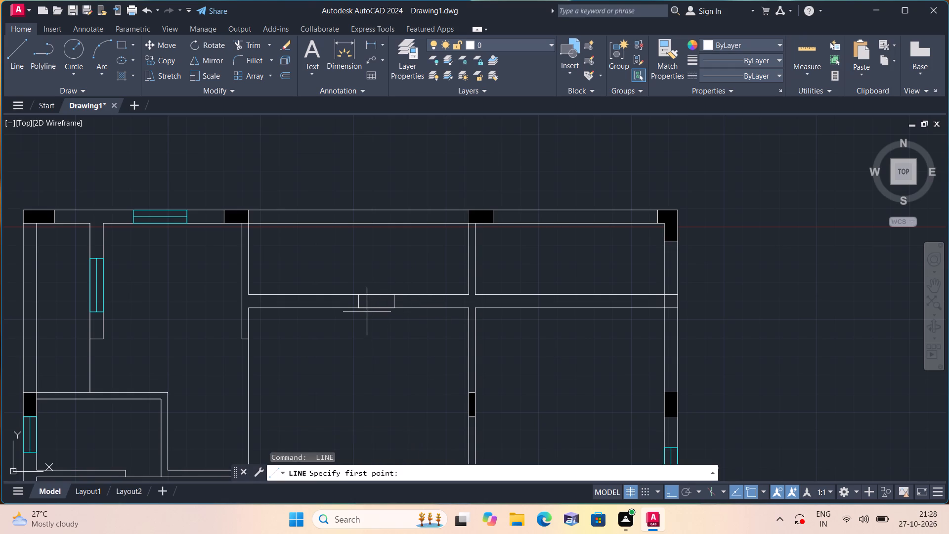
click(363, 308)
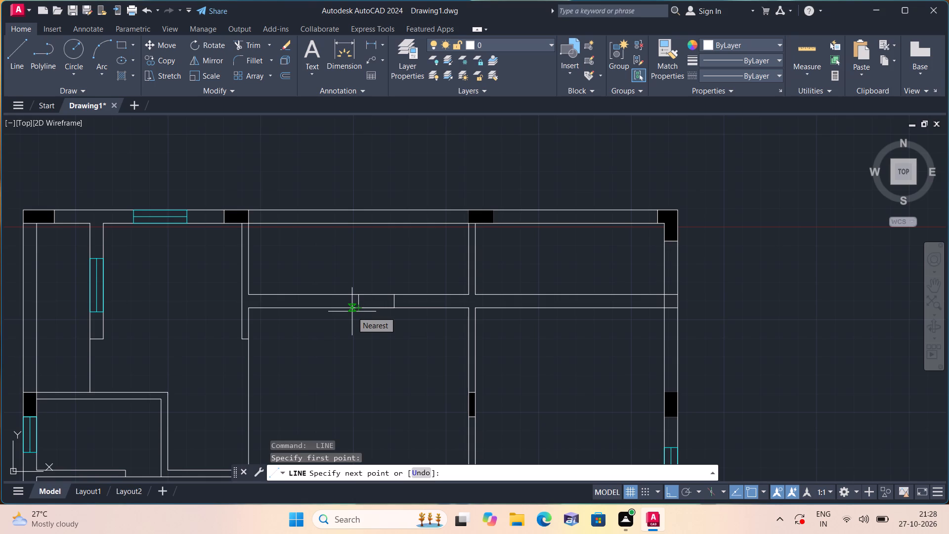
key(2)
key(apostrophe)
key(space)
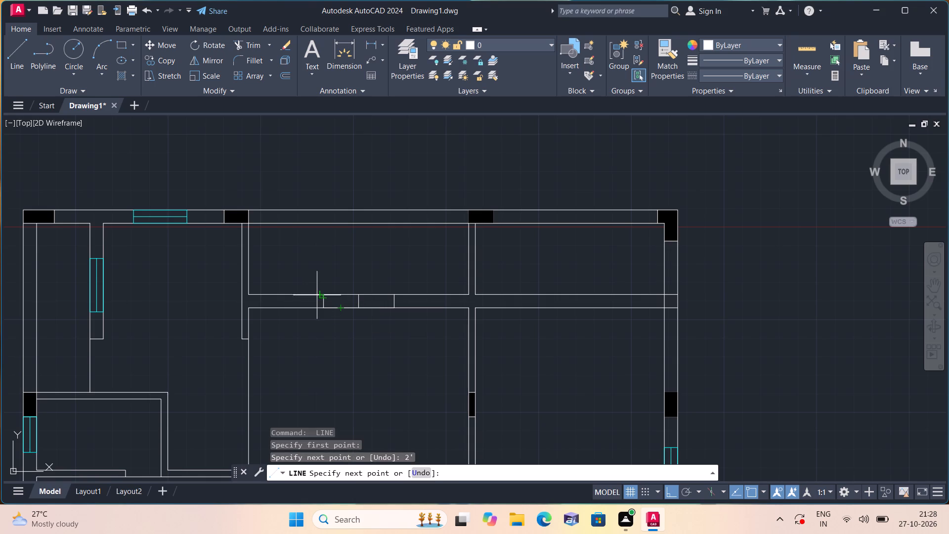
click(324, 292)
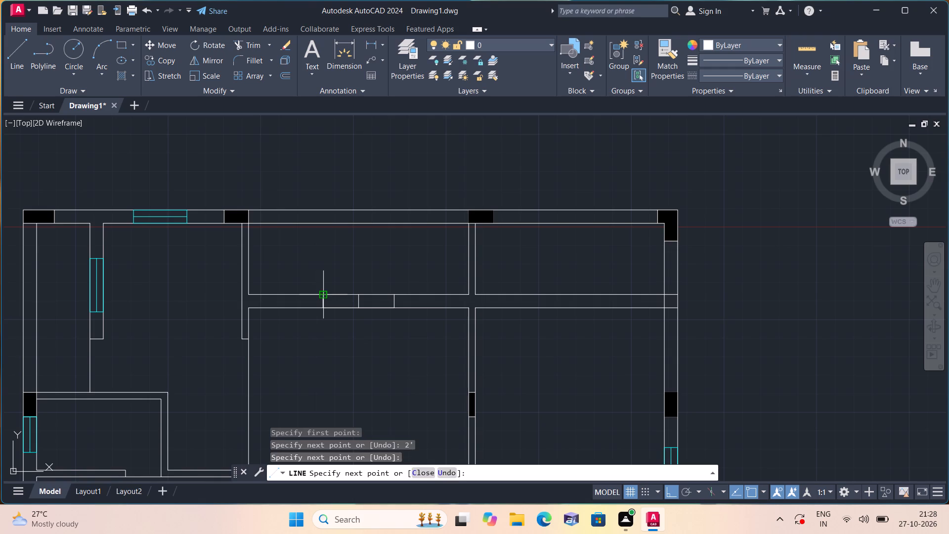
key(space)
Trim both wall faces and the midpoint cross line between the outer cross lines, opening the gap in the horizontal wall's western stretch.
text(tr)
text(im)
key(space)
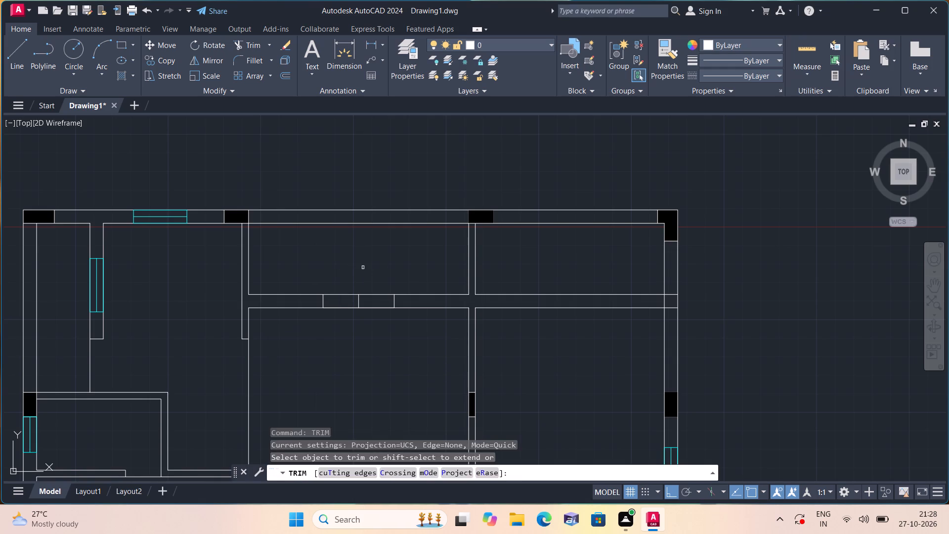
scroll(363, 267, up, 1)
drag(362, 254, 363, 275)
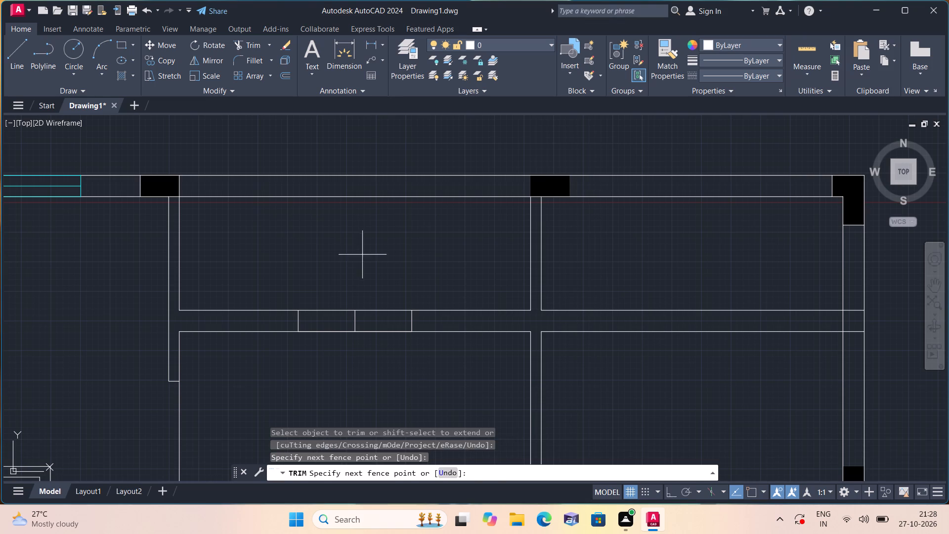
drag(363, 275, 374, 345)
drag(350, 318, 337, 297)
drag(337, 297, 368, 335)
drag(366, 332, 340, 329)
drag(340, 329, 327, 339)
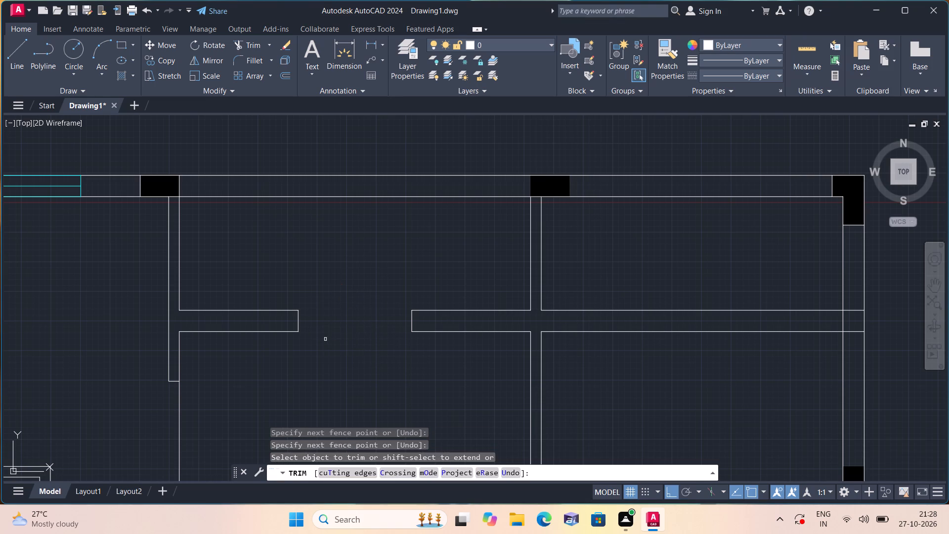
key(Escape)
Draw a line across the horizontal wall's eastern stretch near its middle, continuing 1' east along the south face and back to the north face.
scroll(256, 269, down, 2)
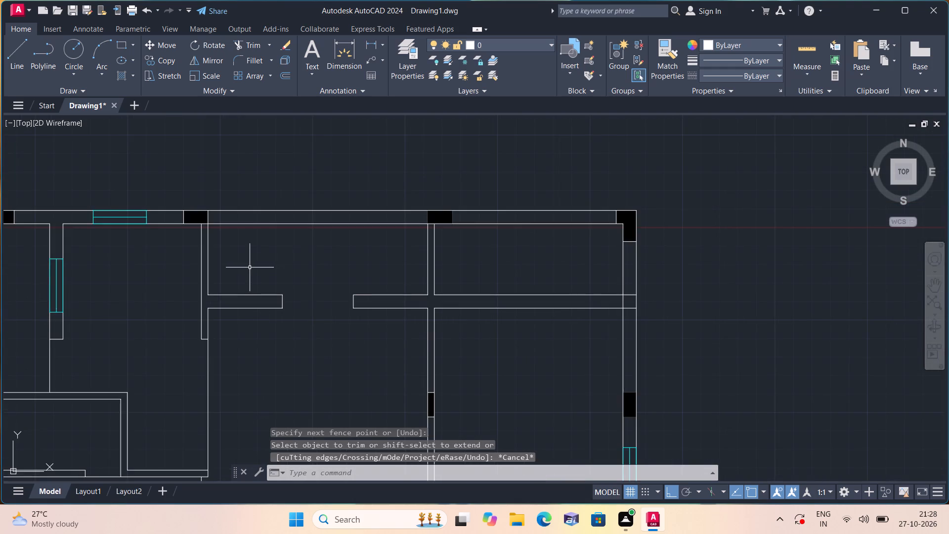
key(l)
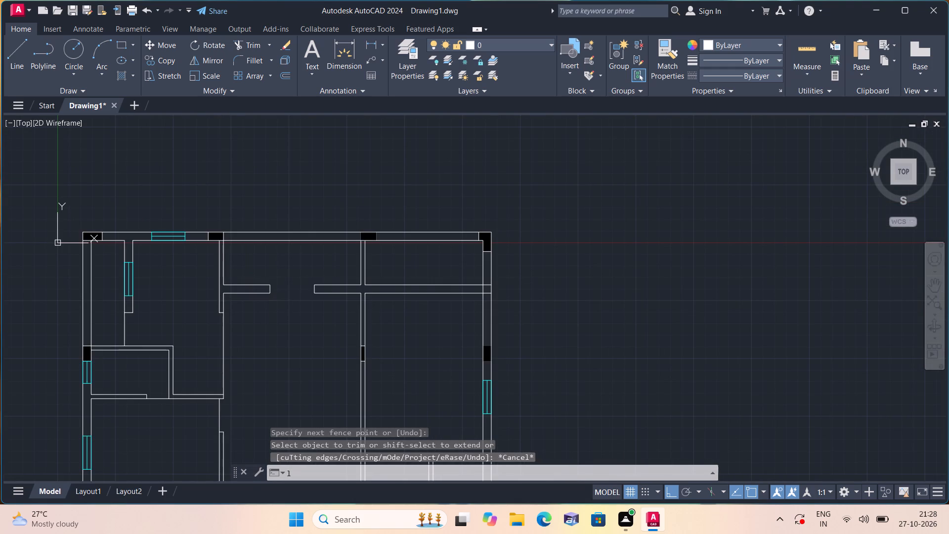
key(space)
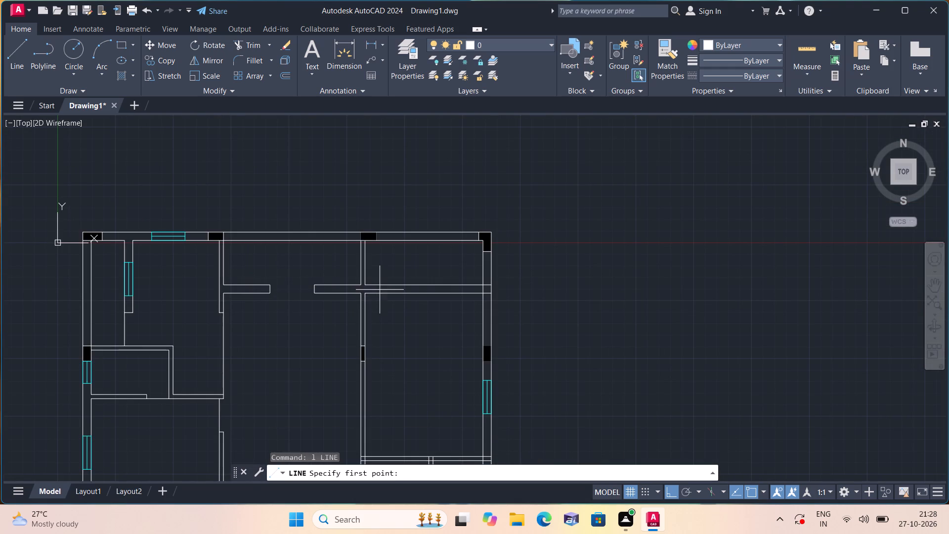
scroll(389, 278, up, 1)
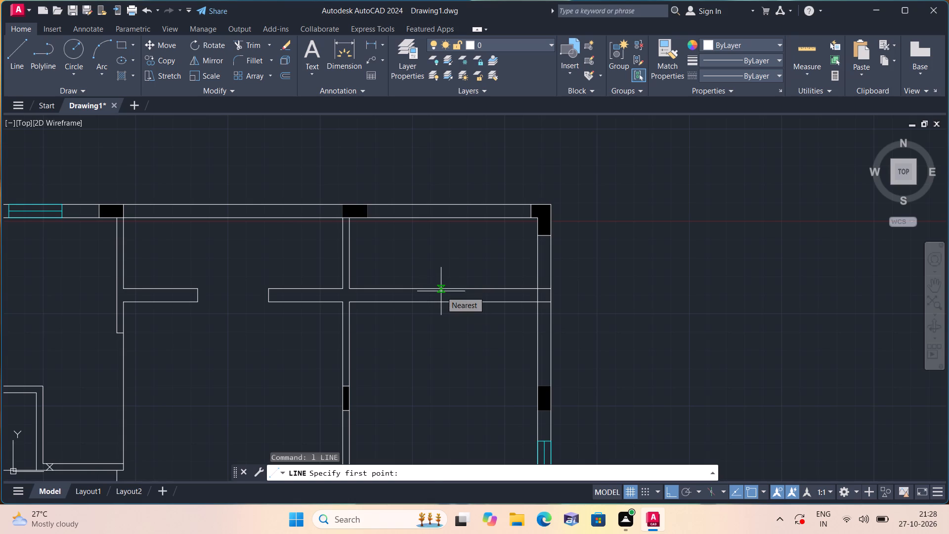
click(441, 291)
click(444, 301)
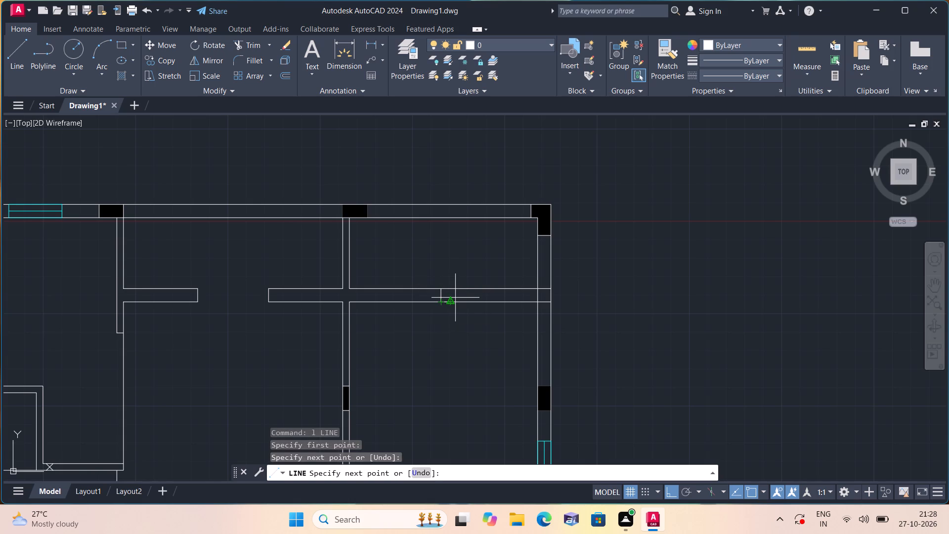
key(1)
key(apostrophe)
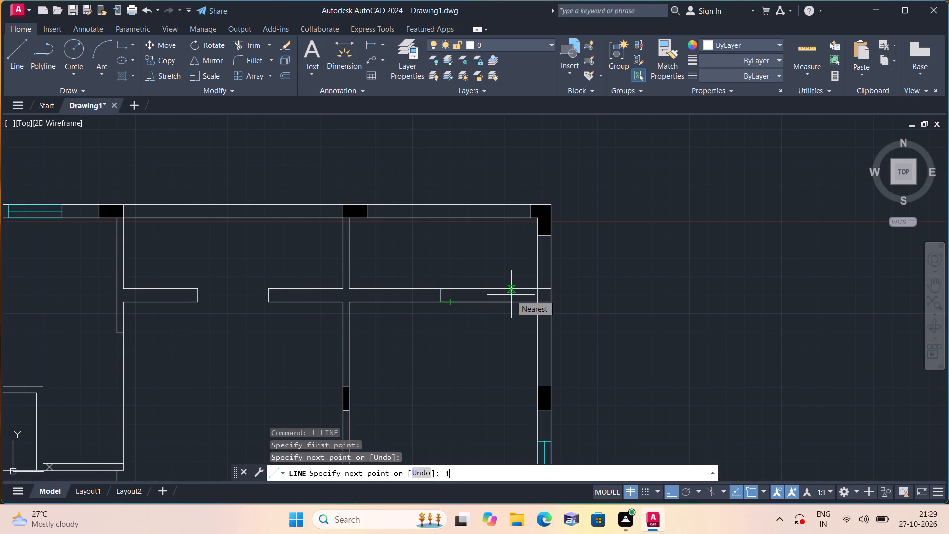
key(space)
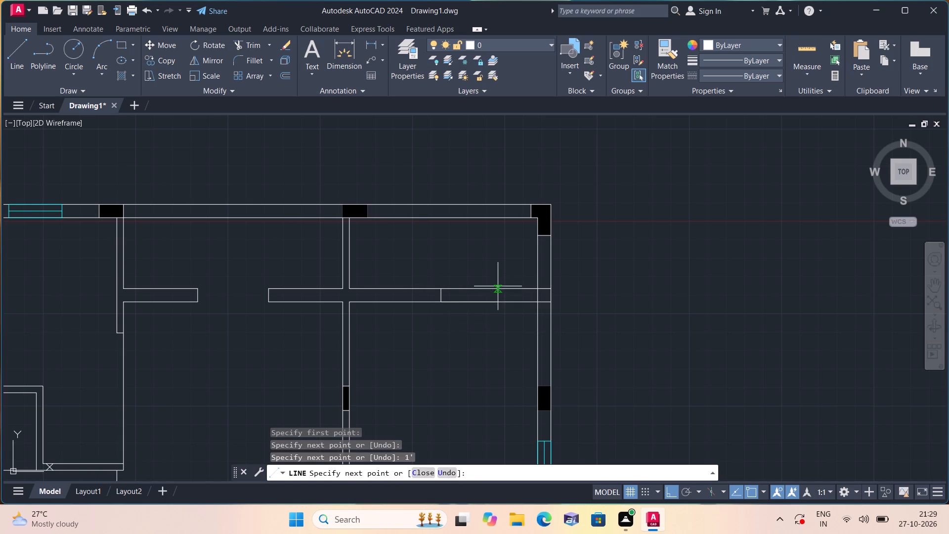
click(463, 286)
key(space)
Draw a line 1' farther east along the wall's north face from the eastern cross line, continuing across to the south face.
scroll(459, 287, up, 2)
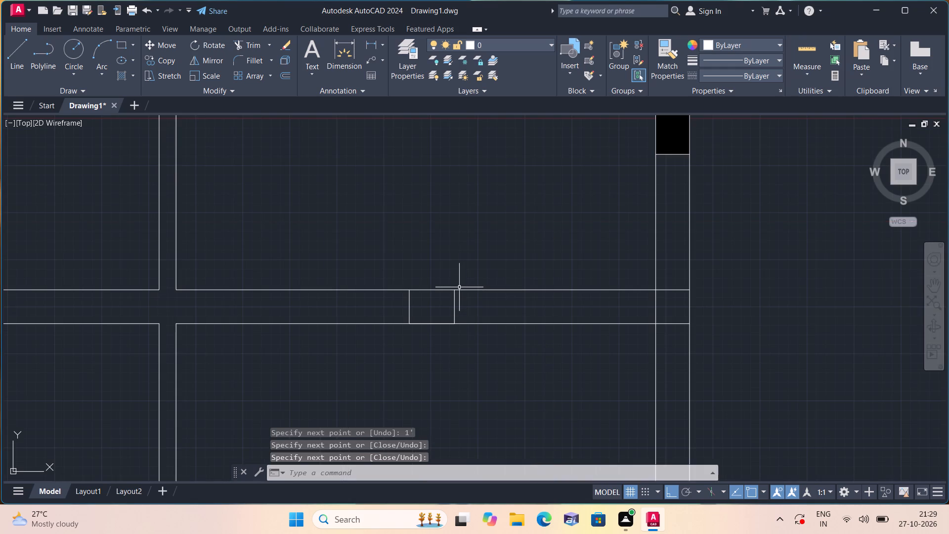
key(space)
click(451, 287)
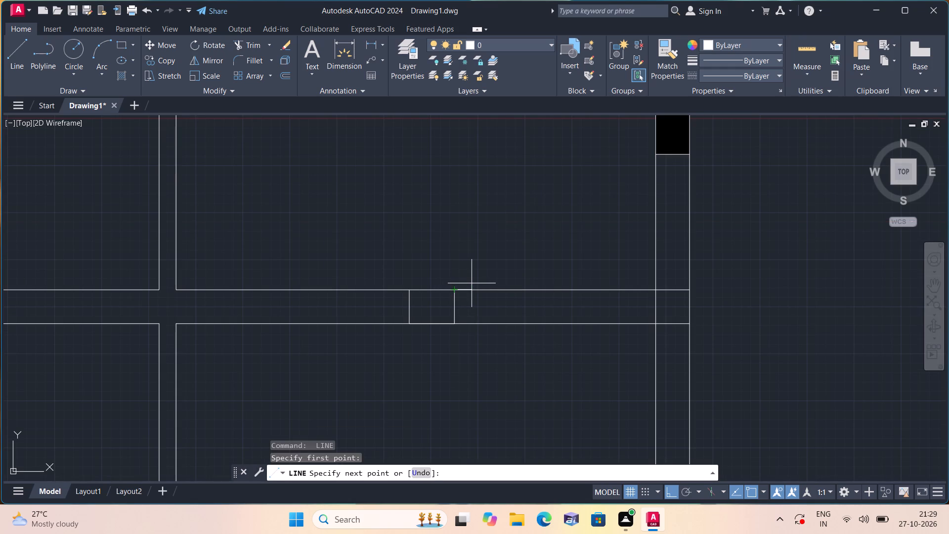
text(1')
key(space)
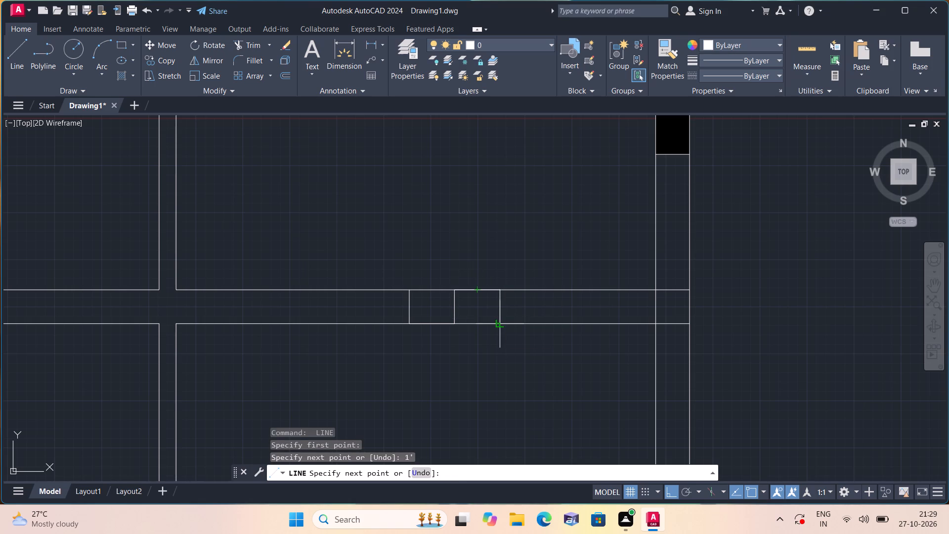
click(499, 321)
key(space)
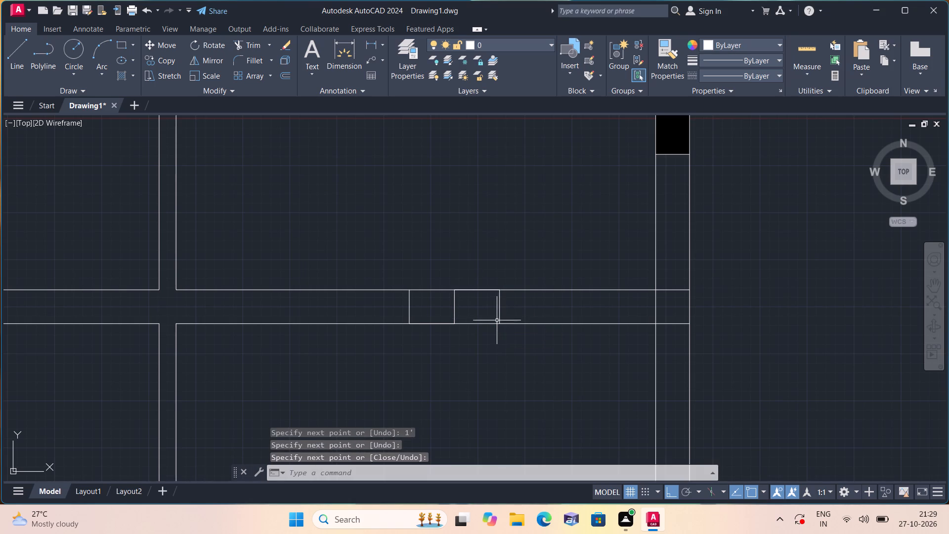
Draw a line 1' west along the wall's north face from the westernmost cross line, continuing across to the south face.
key(space)
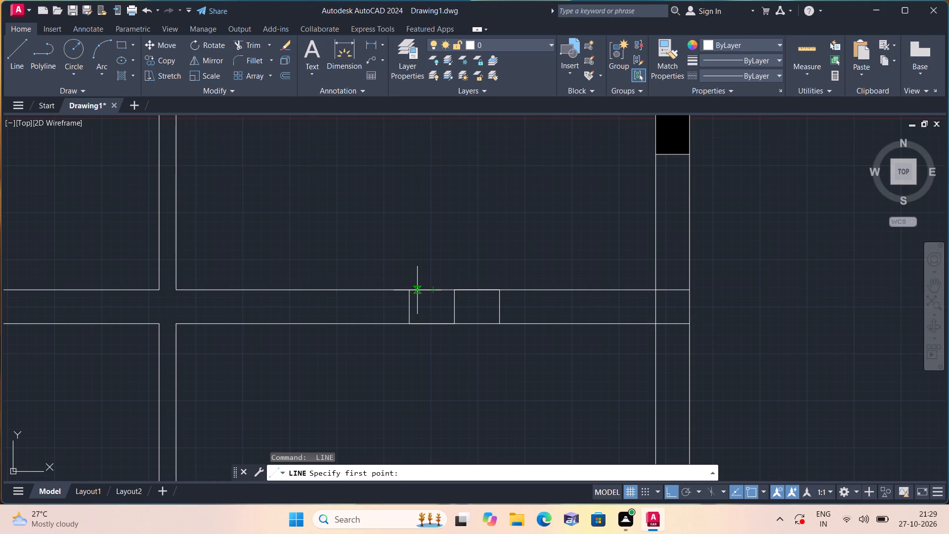
click(407, 290)
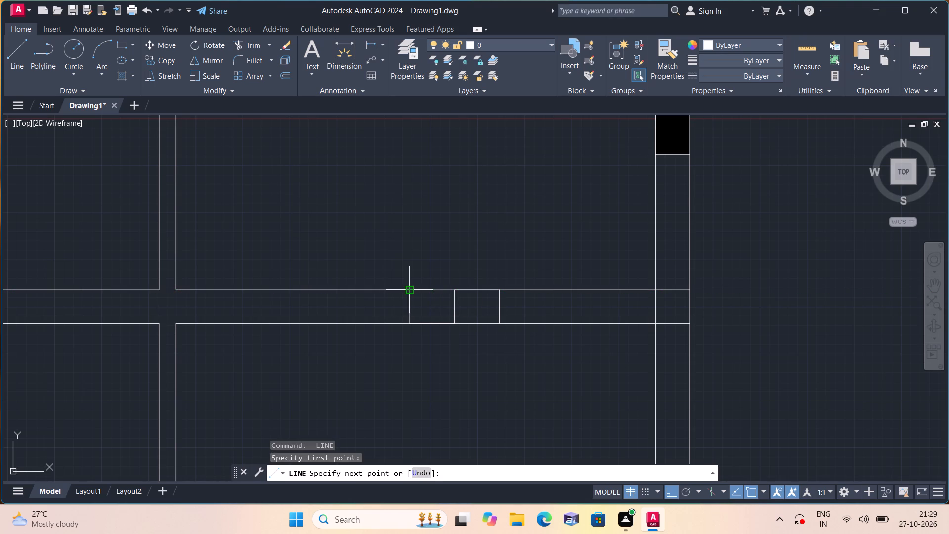
text(1')
key(space)
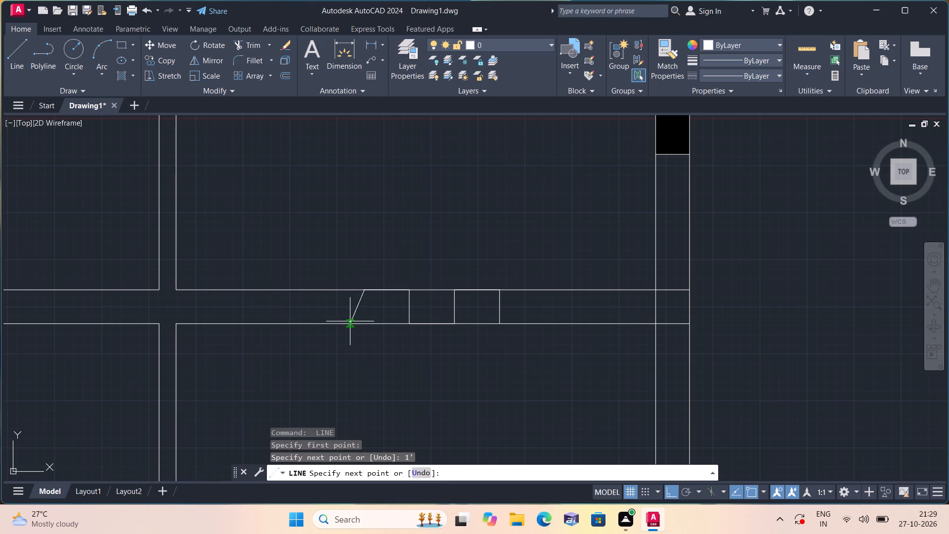
click(362, 322)
key(space)
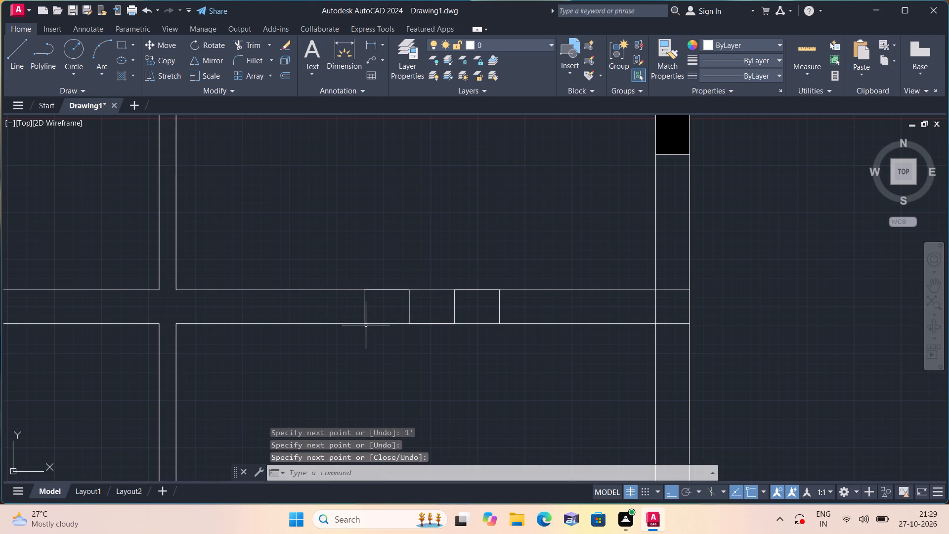
Trim the wall faces and intermediate cross lines between the two outermost cross lines, opening the gap in the horizontal wall's eastern stretch.
key(t)
key(r)
text(im)
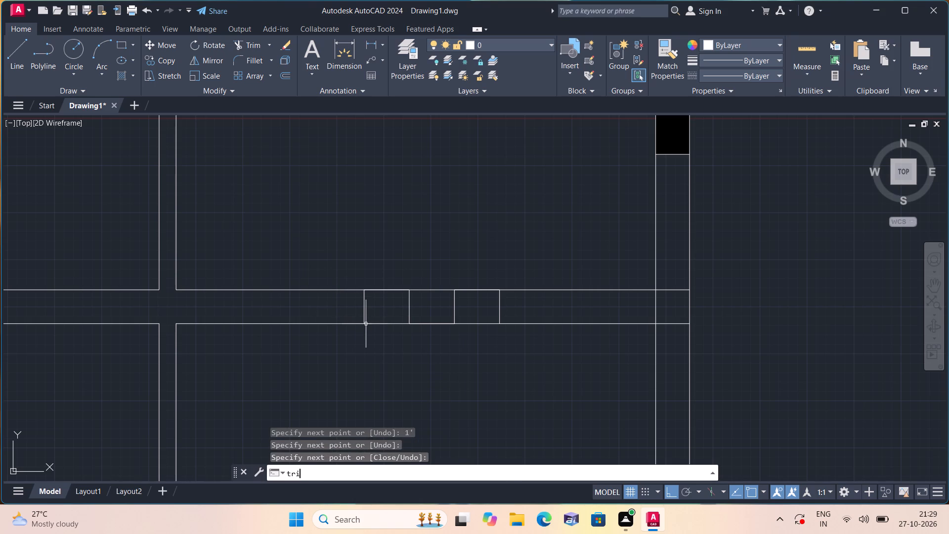
key(space)
drag(376, 260, 383, 284)
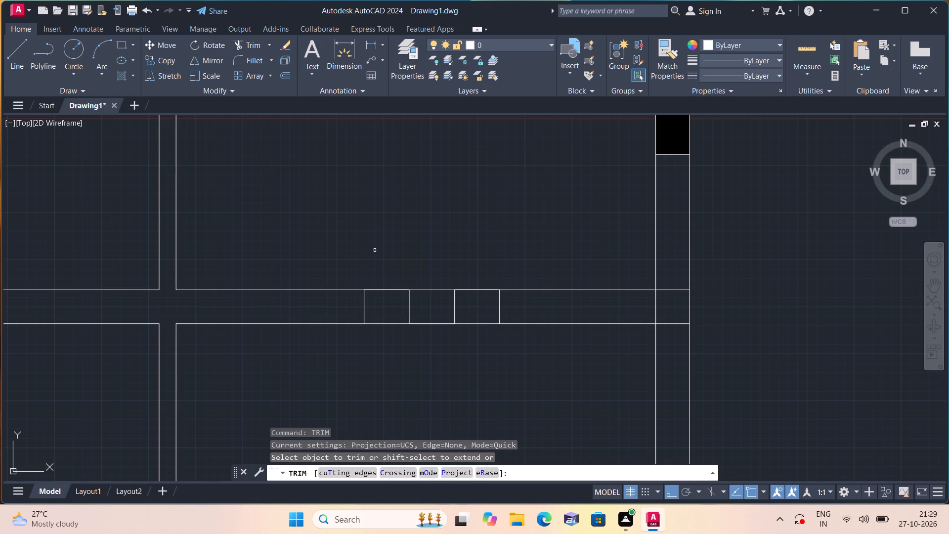
drag(383, 284, 426, 337)
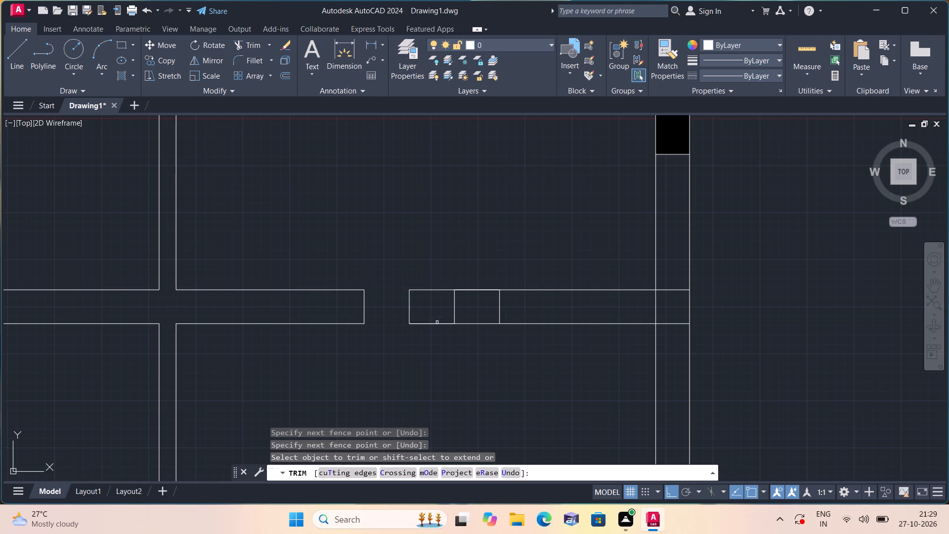
drag(441, 340, 428, 309)
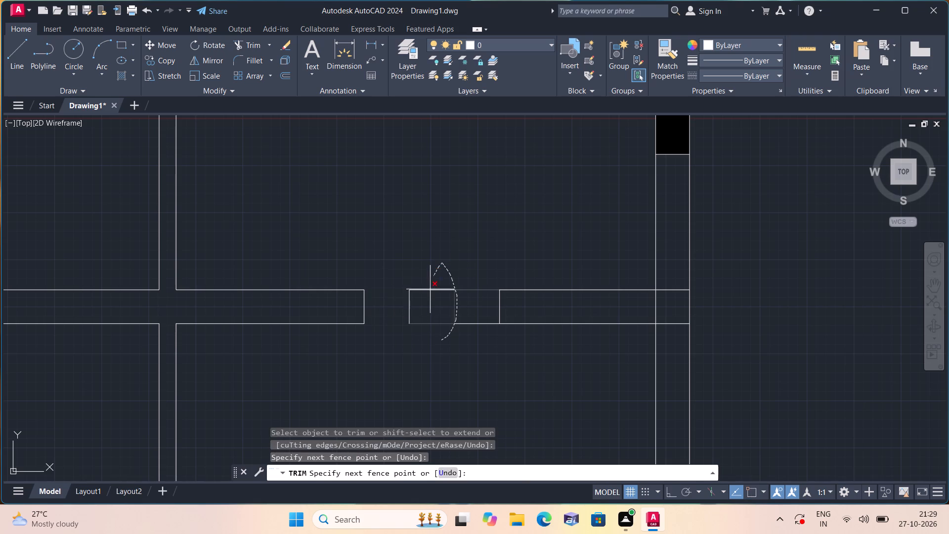
drag(428, 309, 449, 333)
drag(448, 285, 442, 282)
drag(442, 282, 420, 291)
drag(434, 305, 421, 298)
drag(421, 298, 396, 288)
drag(438, 301, 453, 316)
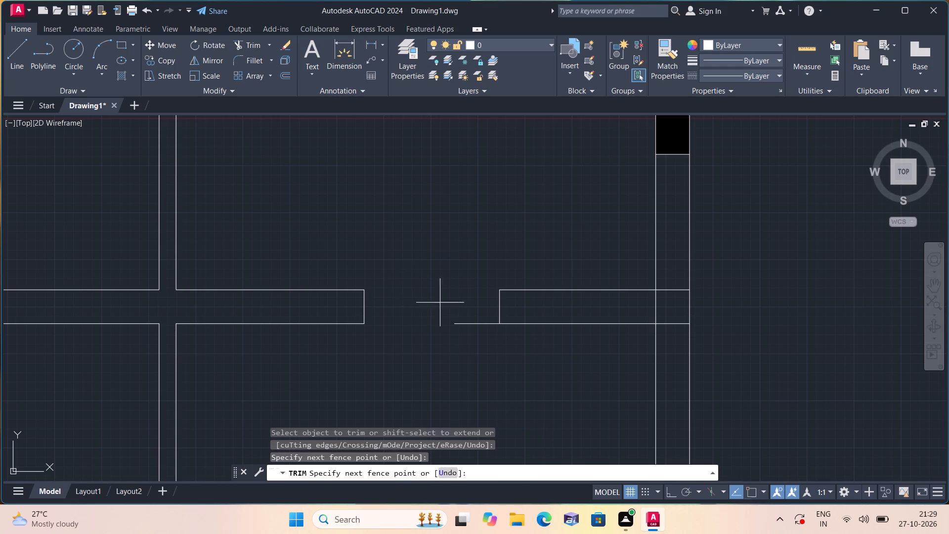
drag(453, 316, 467, 336)
Trim the horizontal wall's north face inside the east exterior wall, and the exterior wall's inner face across the junction.
scroll(485, 263, down, 1)
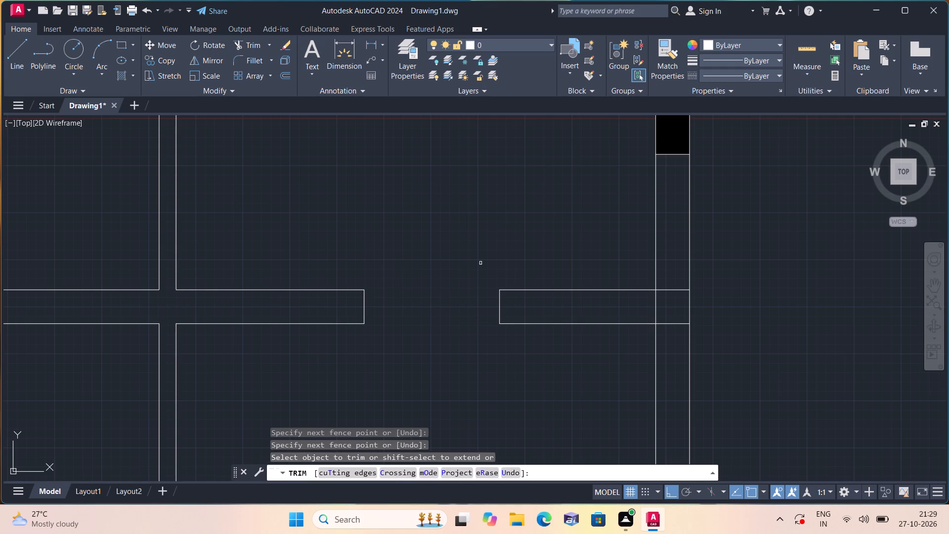
scroll(582, 290, up, 1)
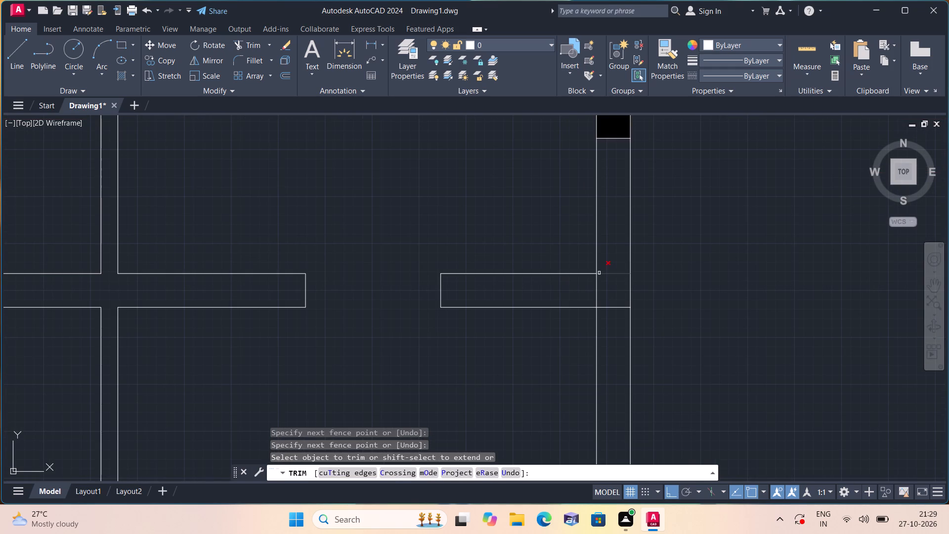
click(608, 260)
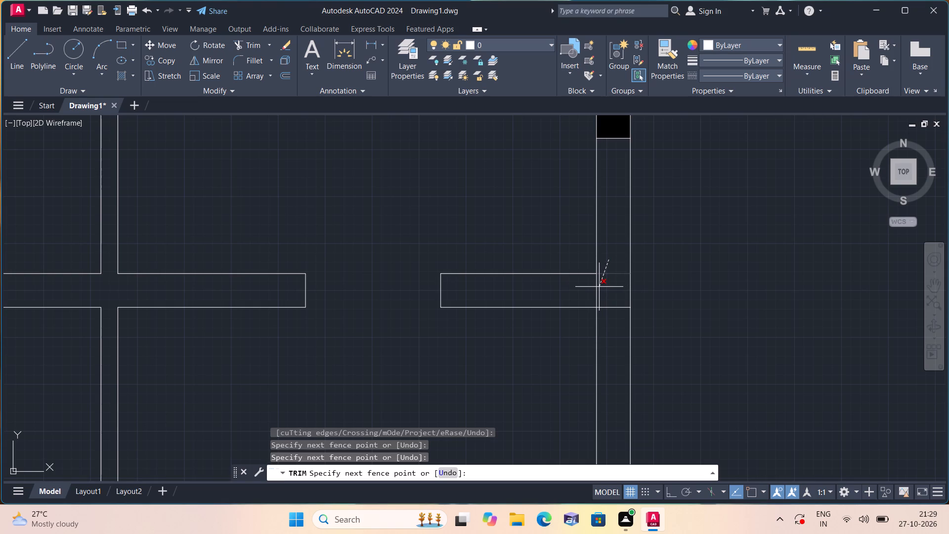
click(594, 287)
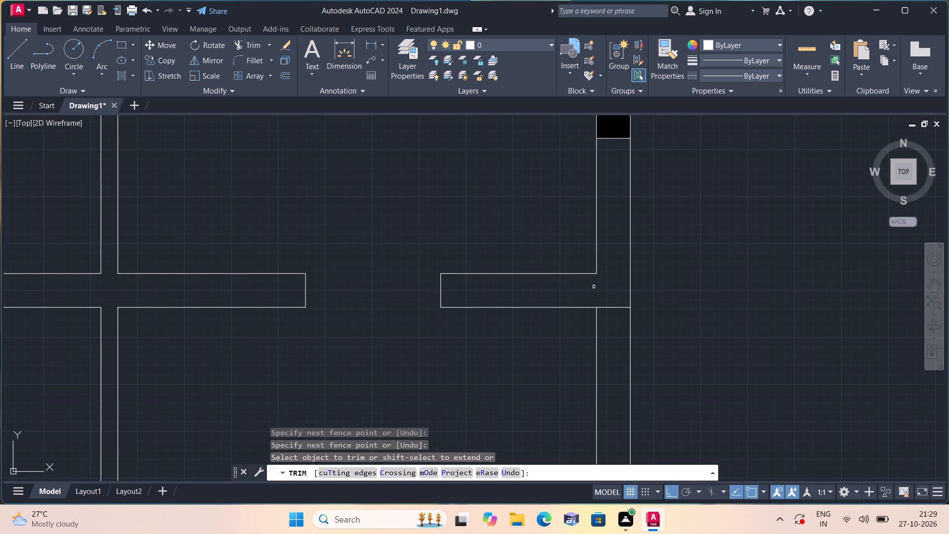
scroll(546, 268, down, 2)
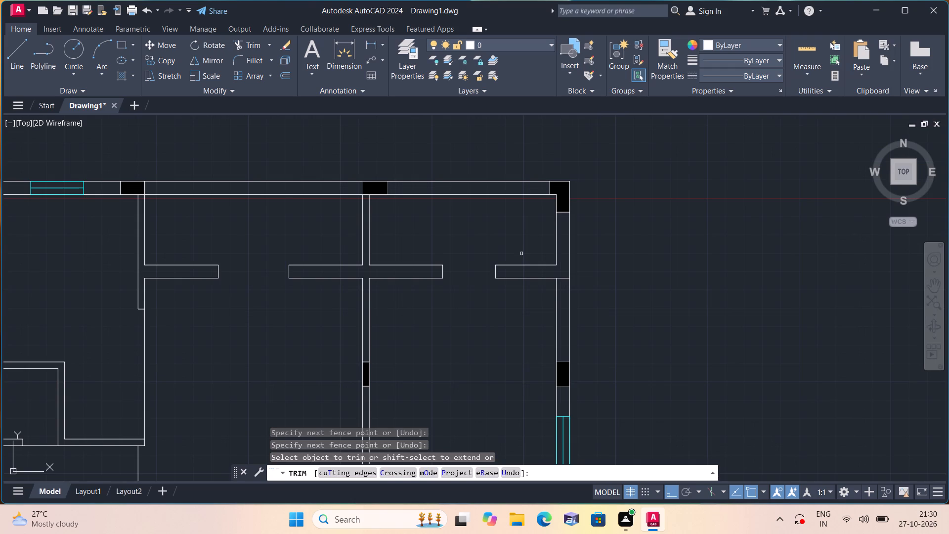
scroll(508, 255, down, 1)
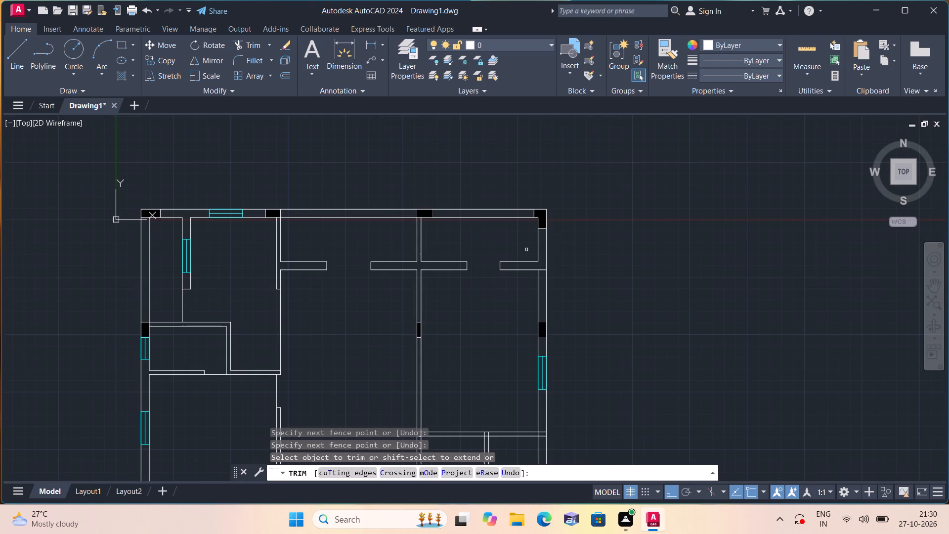
key(space)
Draw lines along the wall's south face across both openings in the upper horizontal wall, joining the jamb ends.
text(l)
key(space)
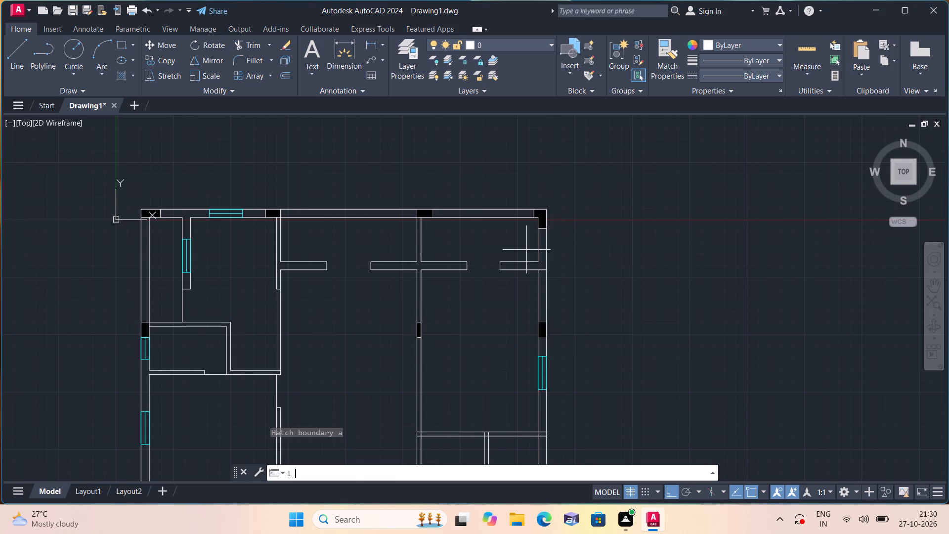
scroll(499, 247, up, 2)
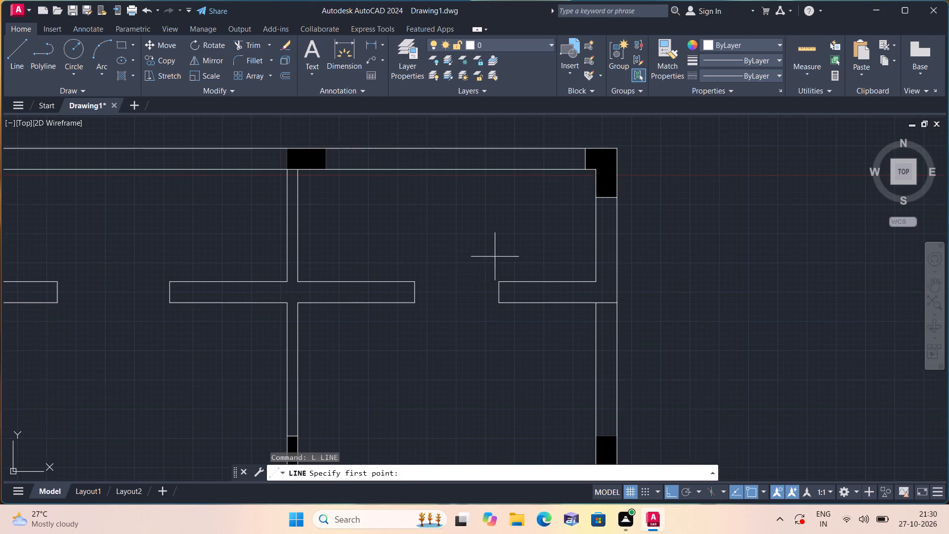
click(415, 301)
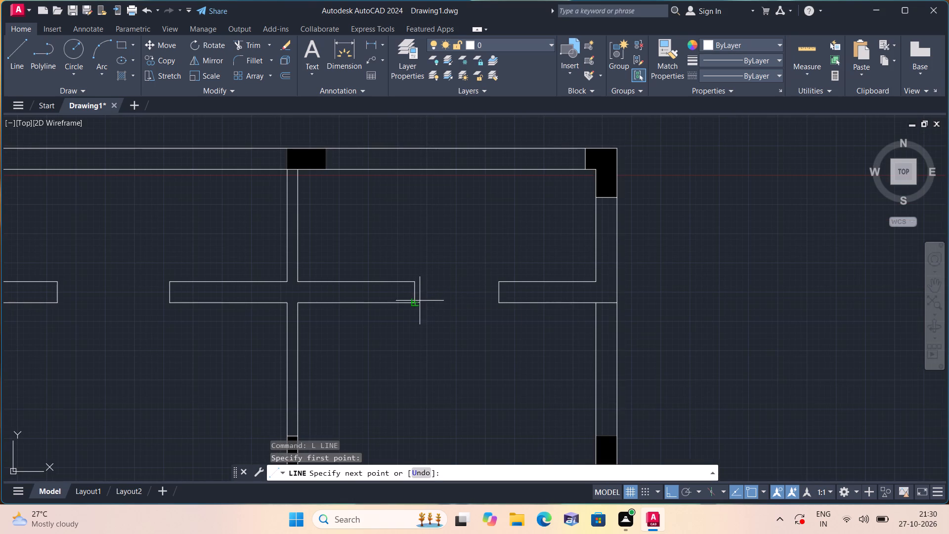
click(501, 302)
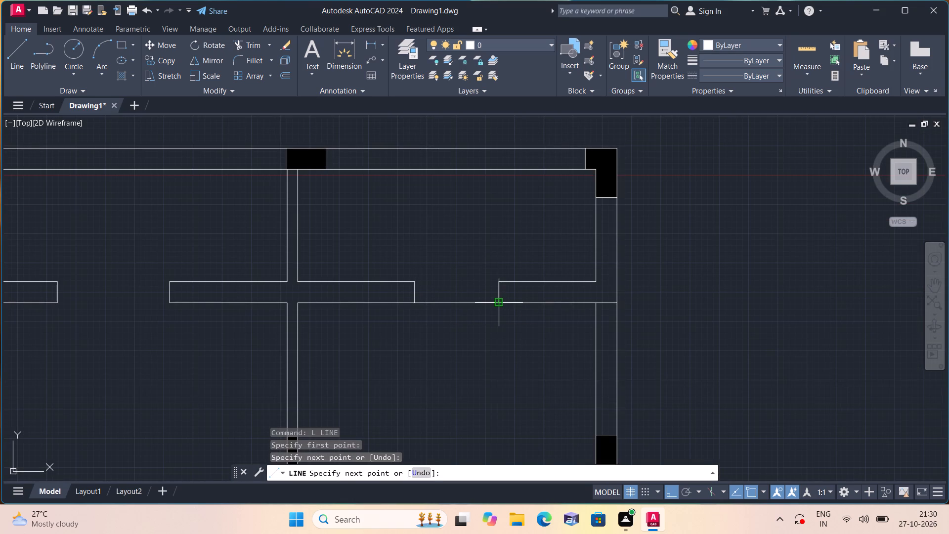
key(space)
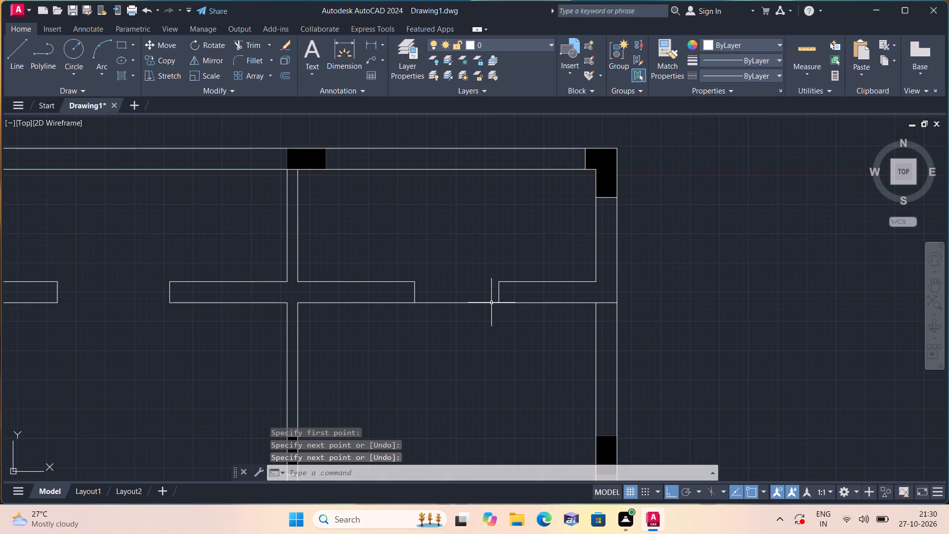
key(space)
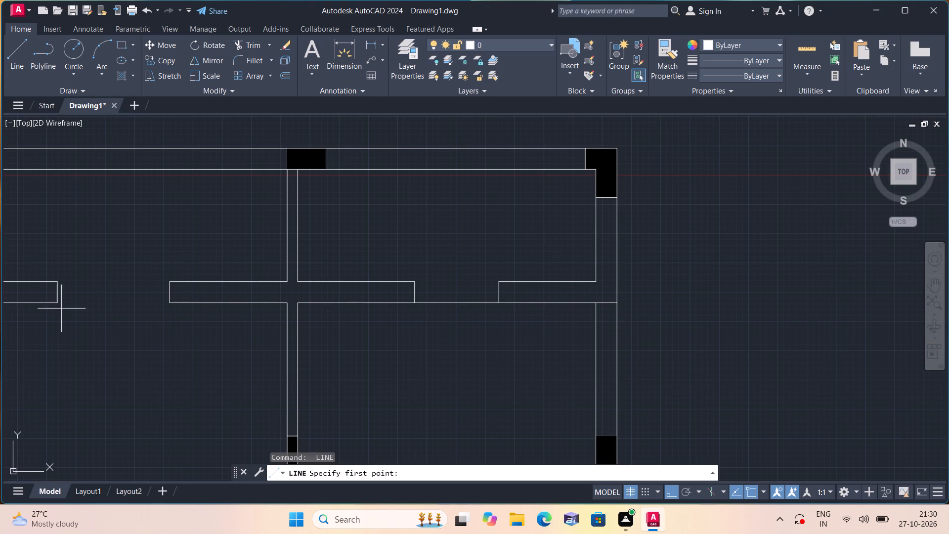
click(58, 306)
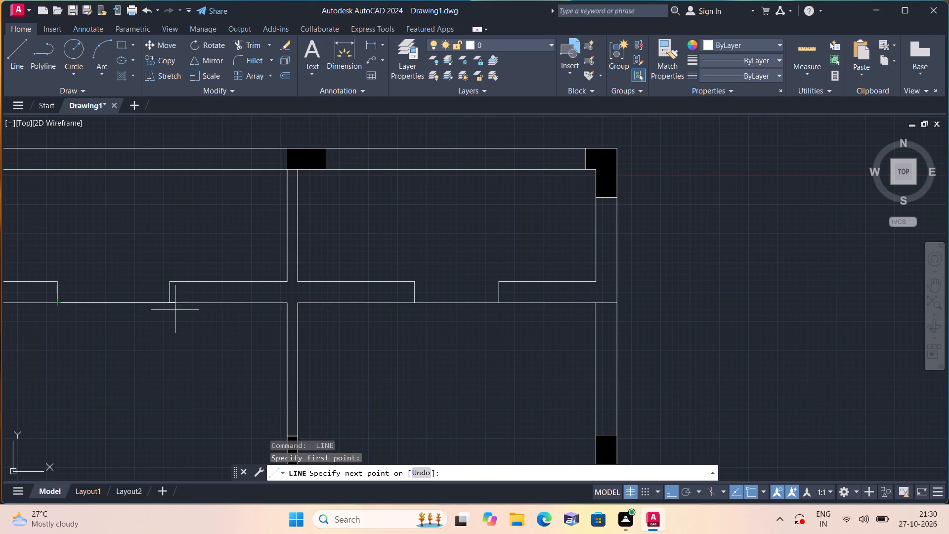
click(168, 303)
key(space)
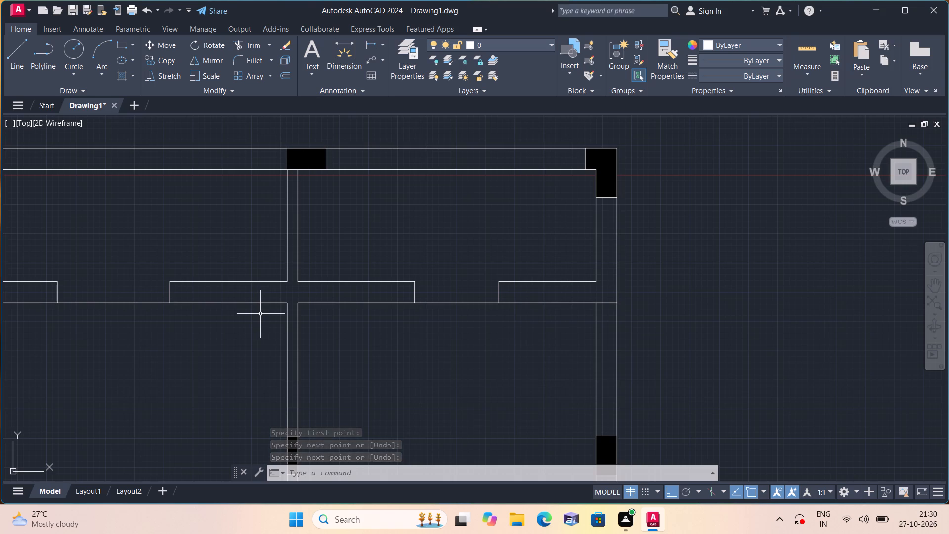
Draw a short cross line between the faces of the lower horizontal wall, west of the short vertical partition.
scroll(487, 236, down, 1)
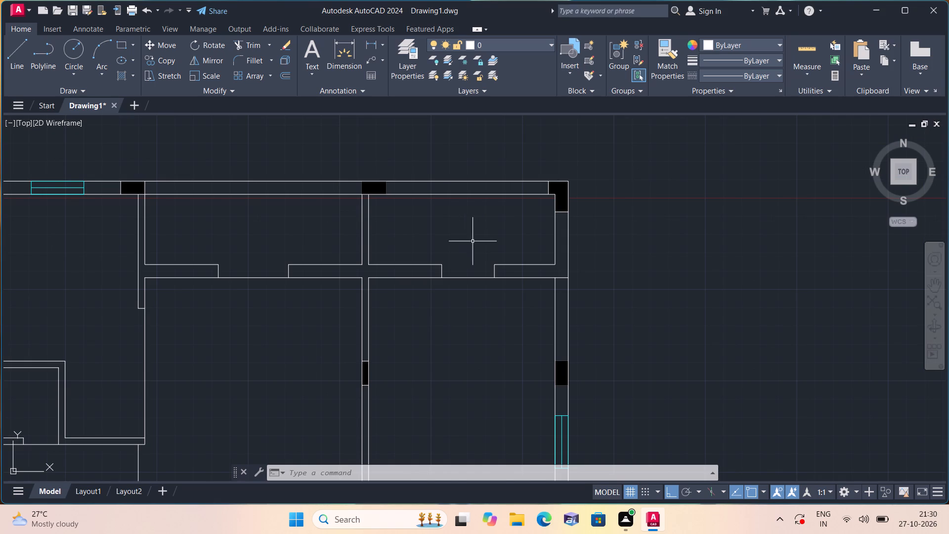
middle_drag(458, 267, 468, 155)
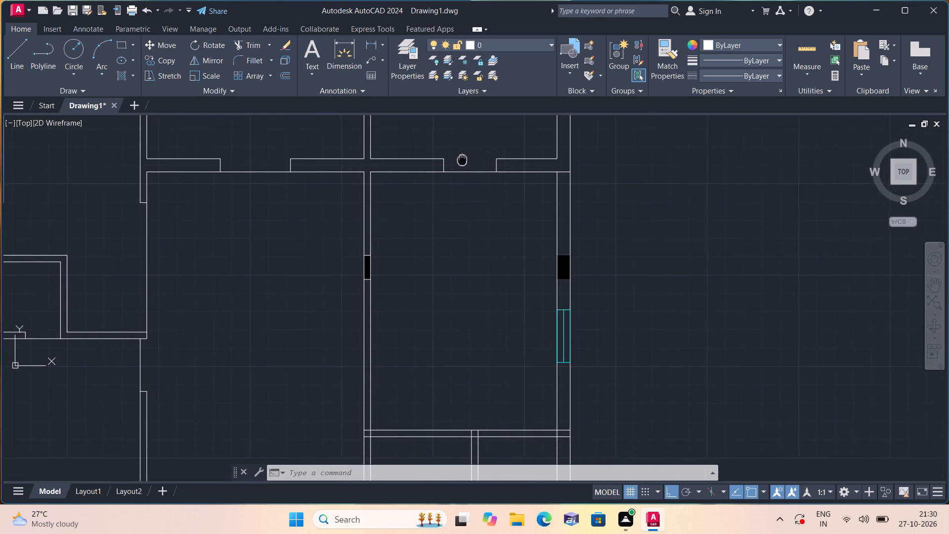
middle_drag(468, 155, 472, 152)
middle_drag(330, 276, 334, 215)
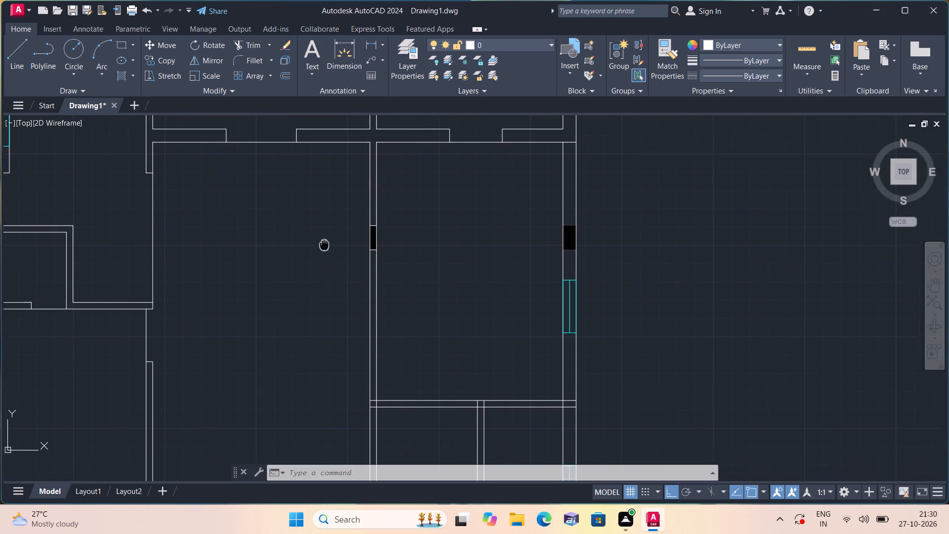
middle_drag(334, 215, 351, 180)
scroll(351, 181, down, 1)
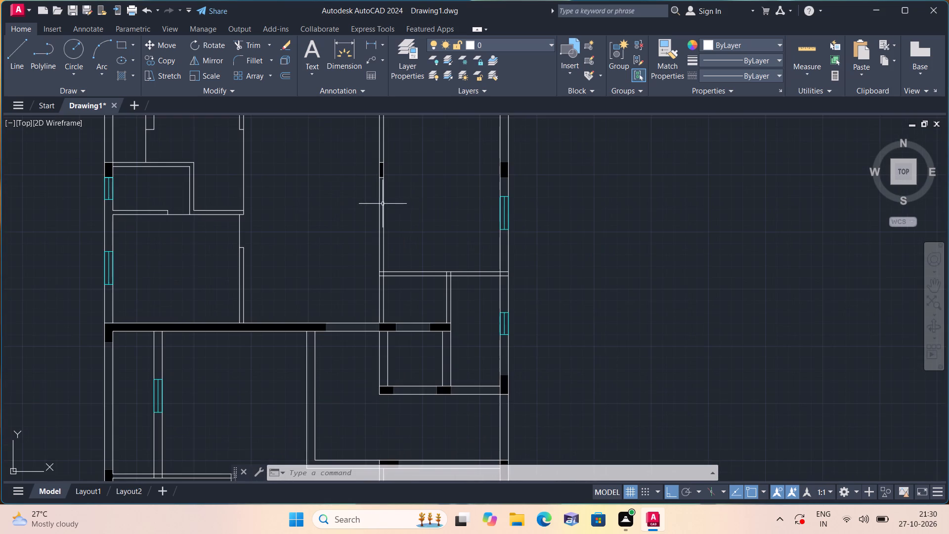
scroll(435, 226, up, 1)
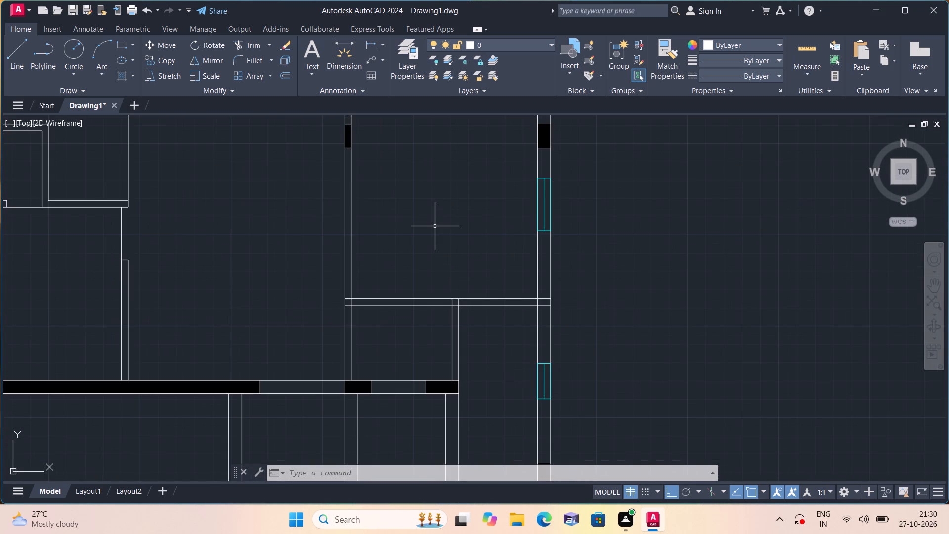
key(l)
key(space)
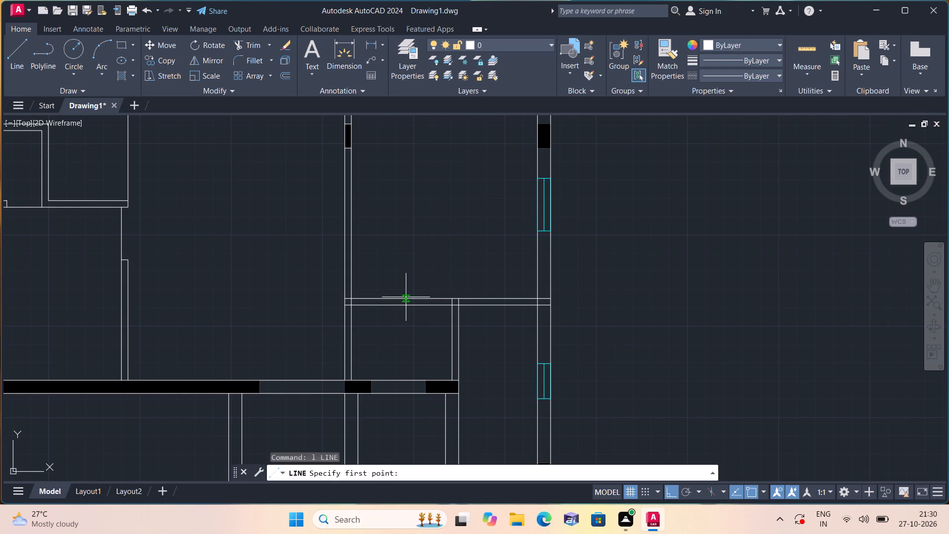
click(409, 298)
click(410, 305)
key(space)
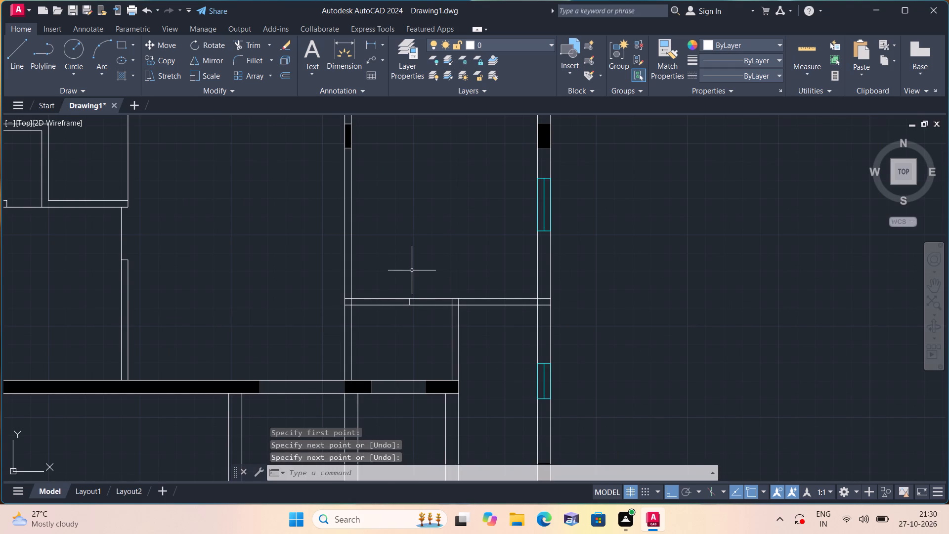
Trim both faces of the lower horizontal wall between the cross line and the short vertical partition to open a gap.
text(trim)
key(space)
scroll(420, 278, up, 1)
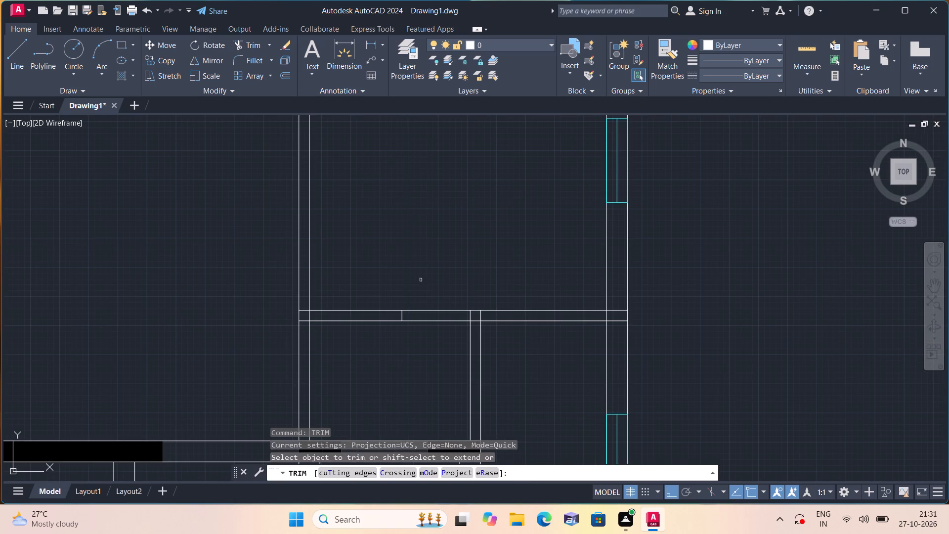
click(423, 281)
click(431, 328)
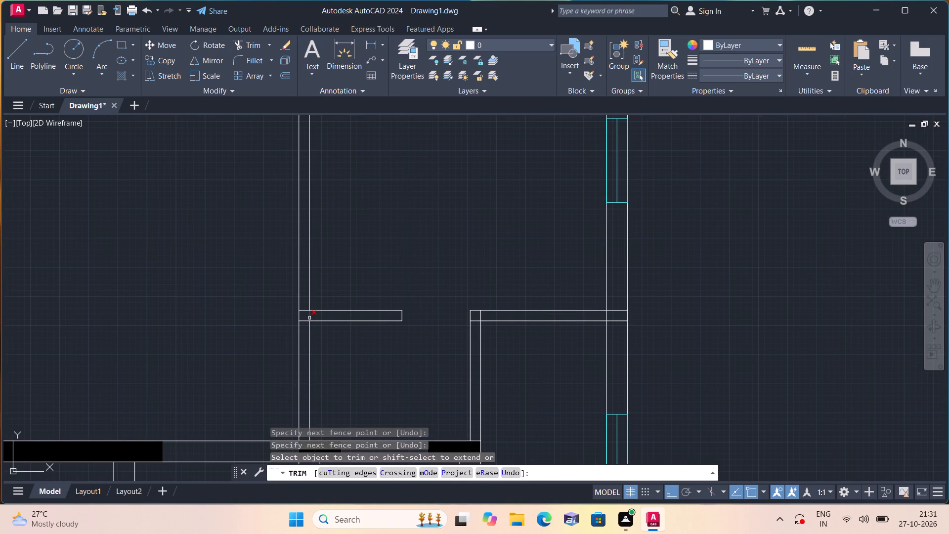
Trim the lower horizontal wall's faces inside the long vertical wall, and that wall's east face across the junction.
scroll(306, 312, up, 1)
drag(303, 304, 304, 311)
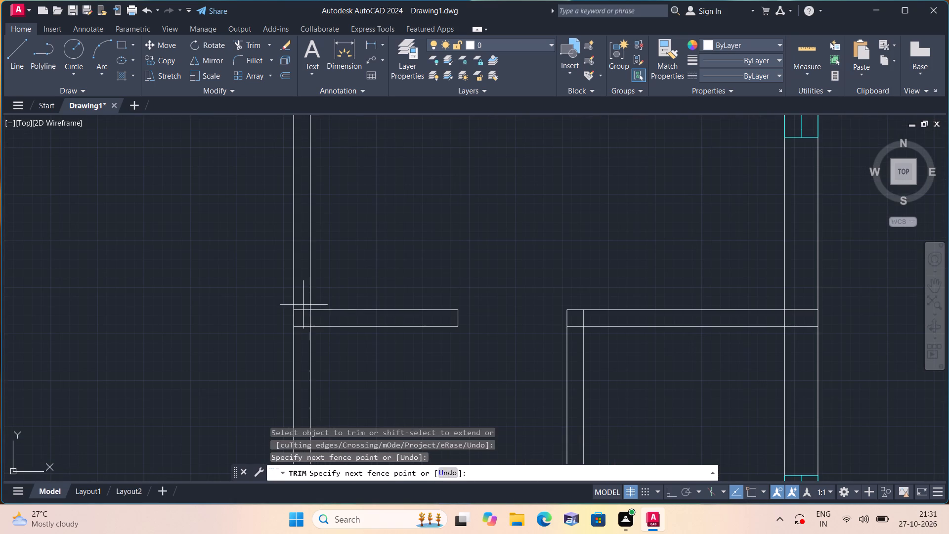
drag(304, 311, 305, 322)
click(304, 327)
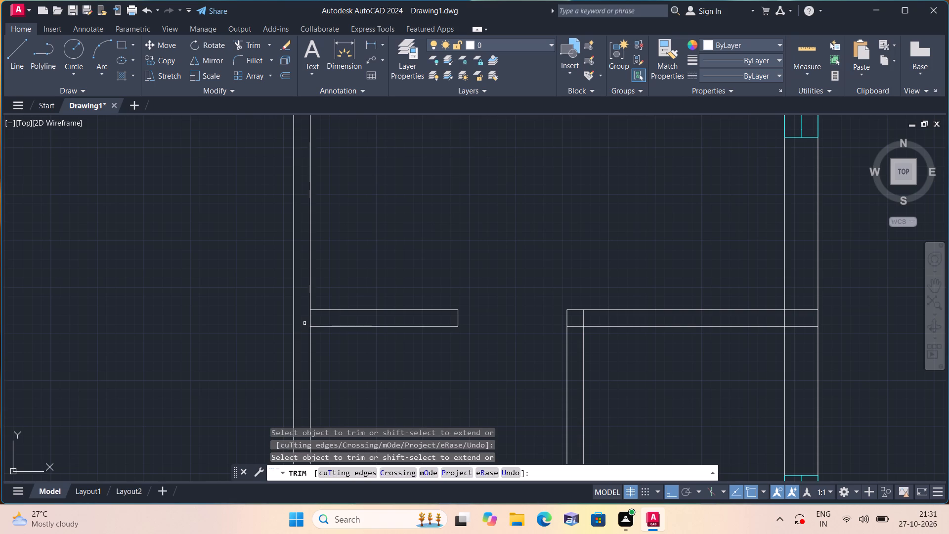
click(307, 322)
click(325, 322)
scroll(326, 320, down, 1)
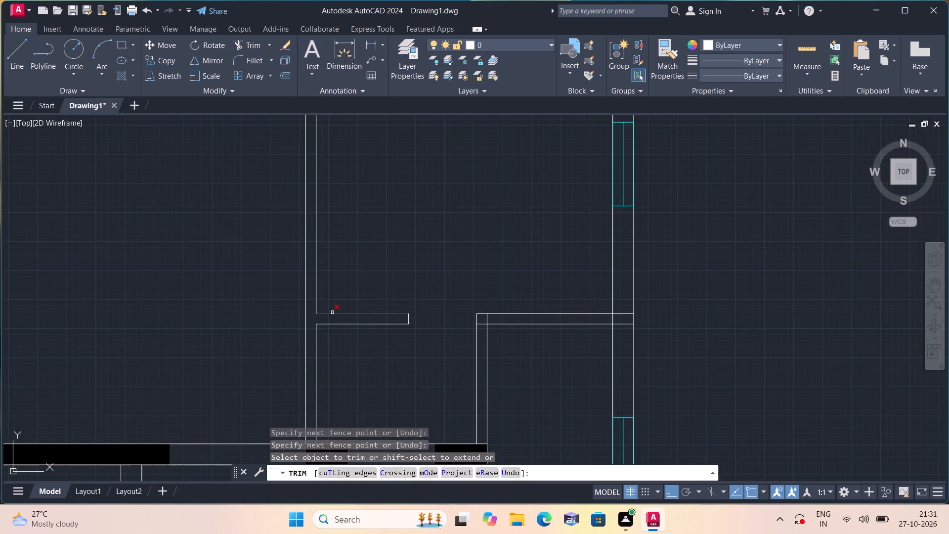
scroll(342, 277, down, 1)
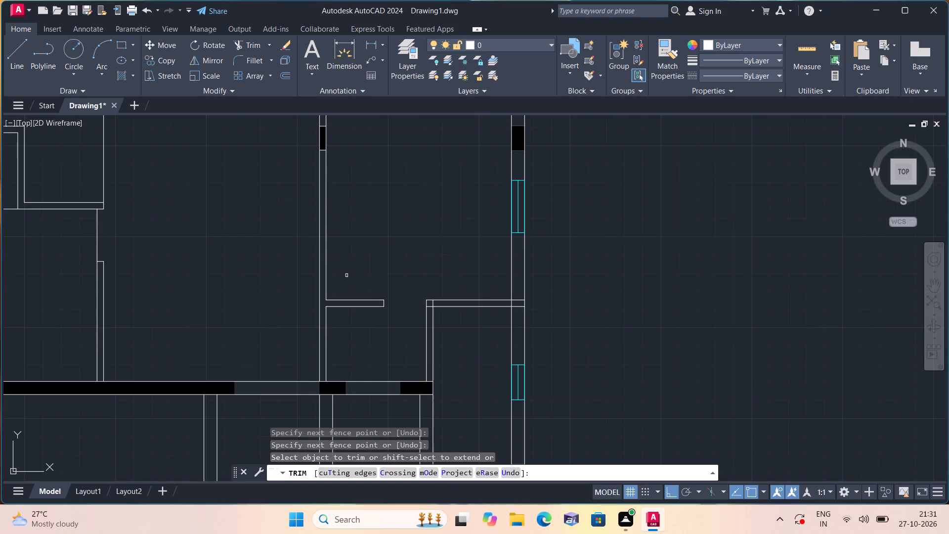
key(Escape)
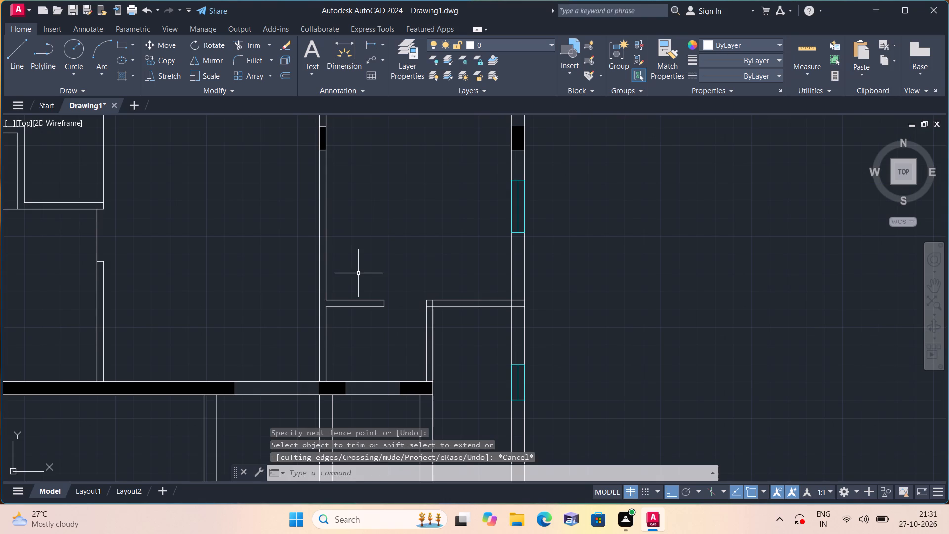
Draw a line across the new opening in the lower horizontal wall, along the wall's centreline between the two jambs.
key(l)
key(space)
scroll(372, 314, up, 1)
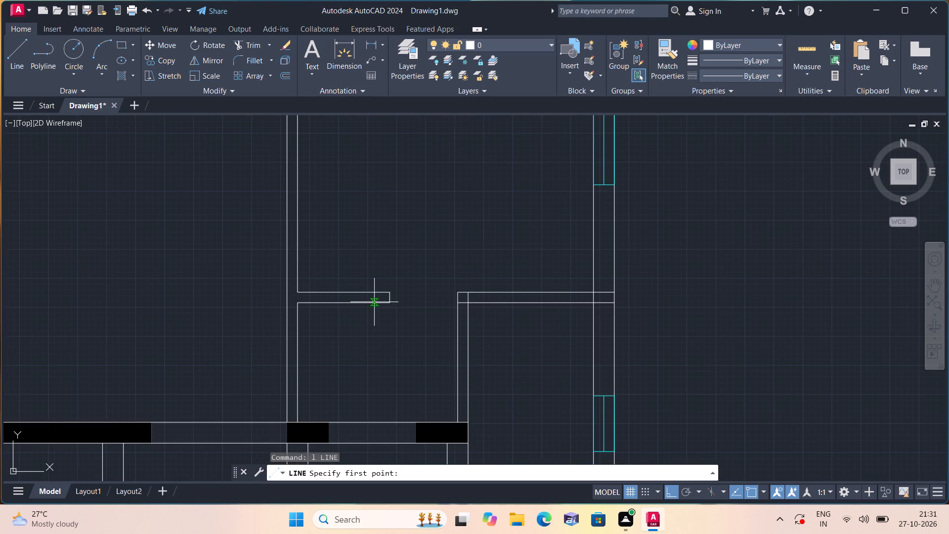
click(390, 298)
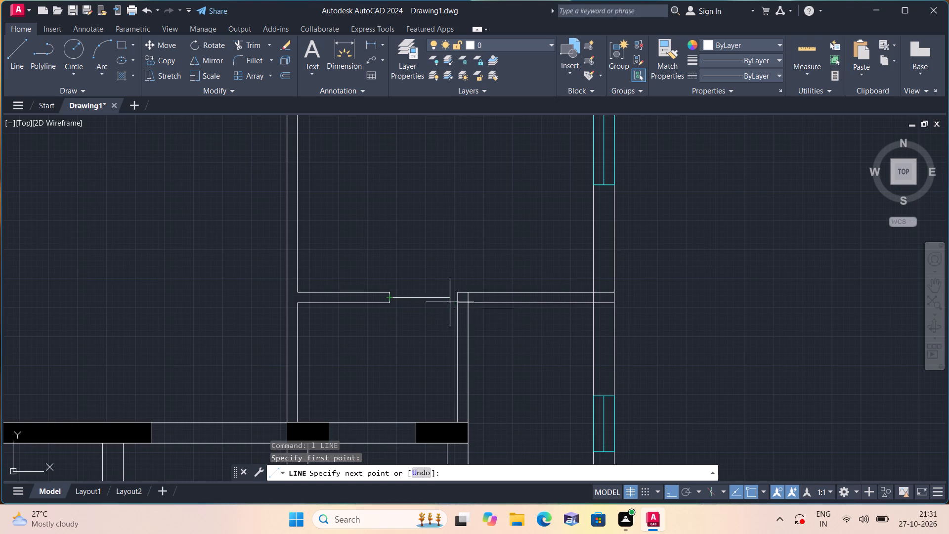
click(458, 297)
key(space)
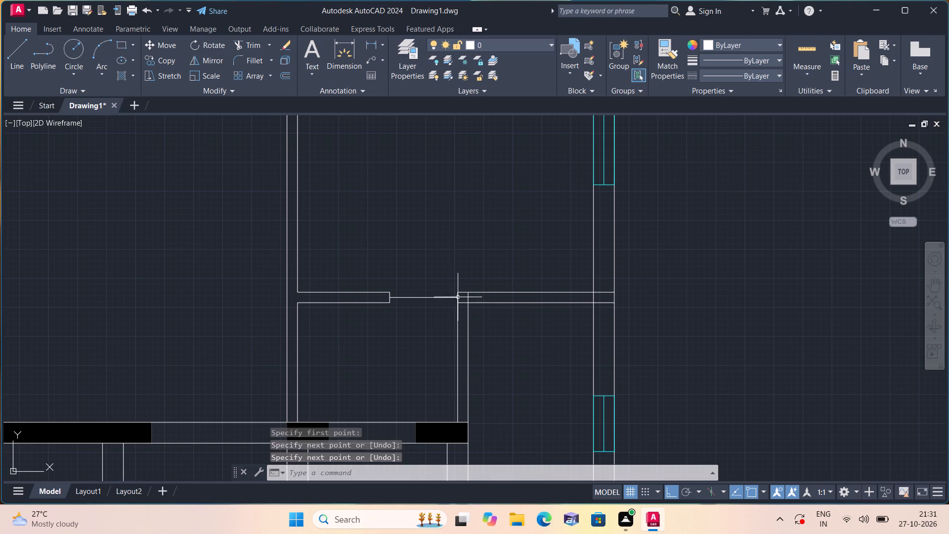
Open the recent drawing beds_plan.dwg.
scroll(429, 287, down, 2)
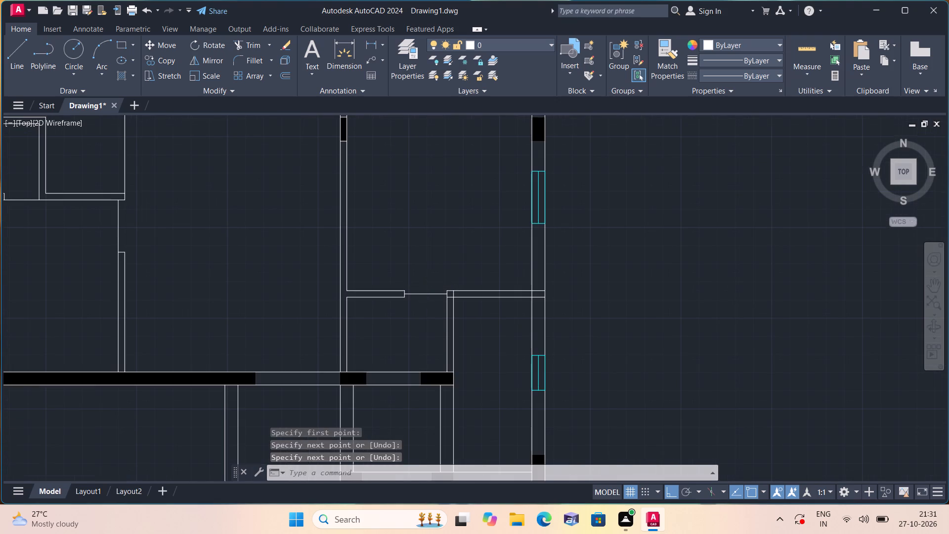
scroll(426, 282, down, 1)
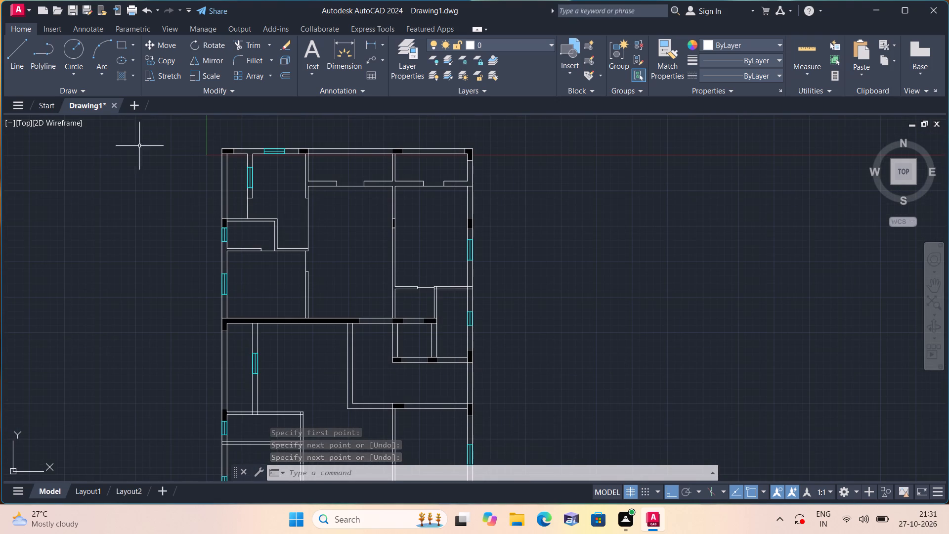
click(20, 13)
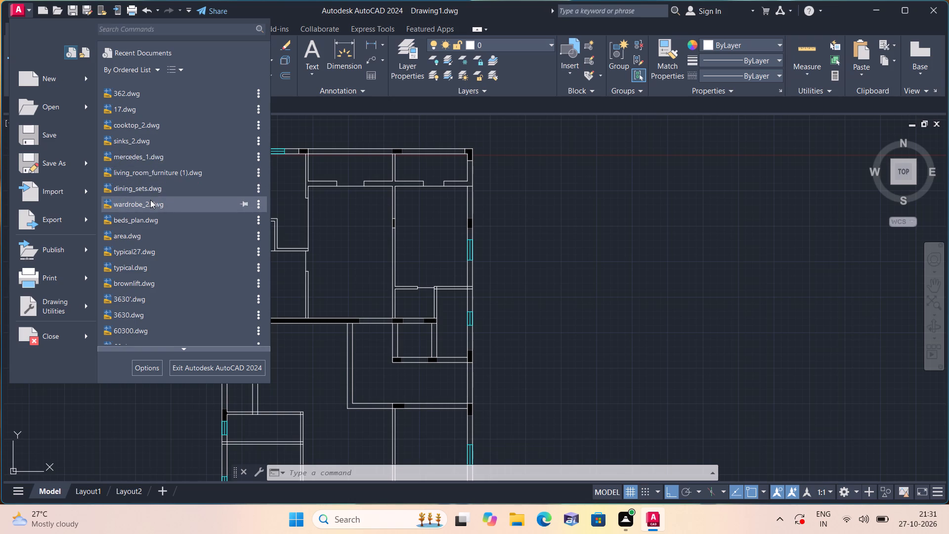
click(132, 225)
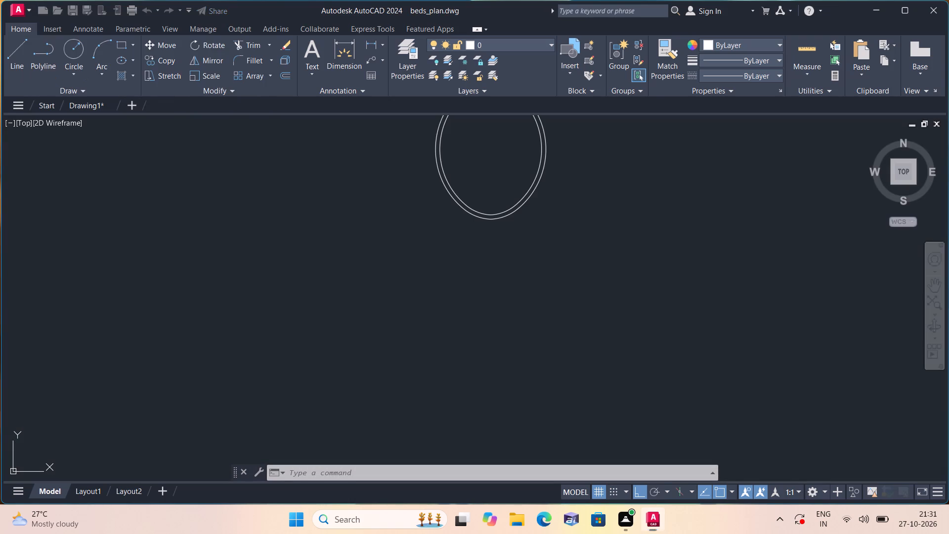
Copy the toilet symbol together with the top-row double bed that has two bedside tables and an ornate foot-end rug.
scroll(399, 258, down, 2)
drag(505, 296, 446, 207)
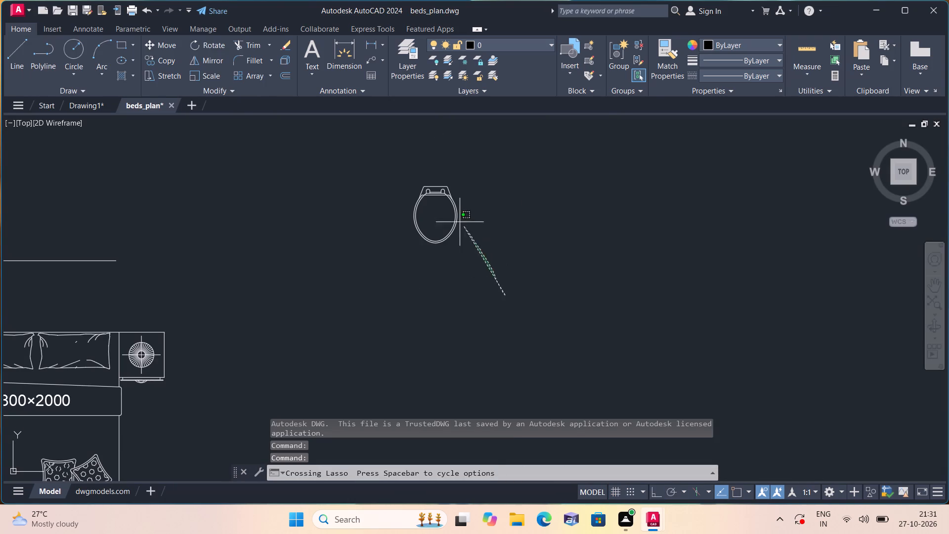
drag(446, 207, 414, 184)
drag(539, 307, 452, 205)
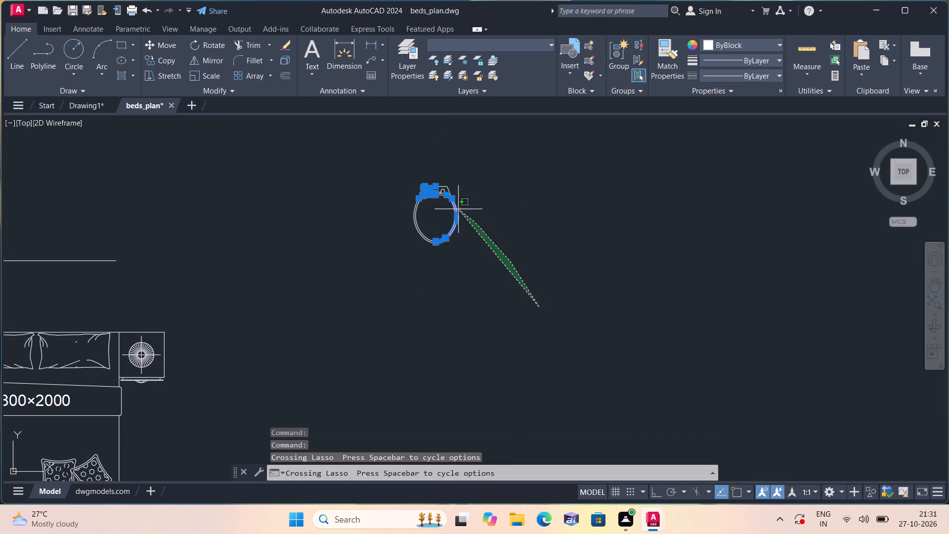
drag(565, 287, 535, 257)
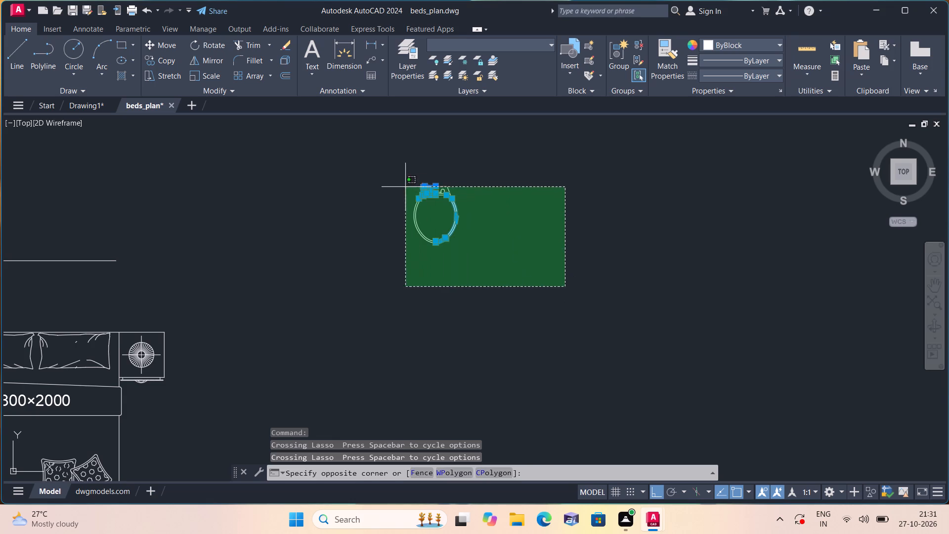
click(400, 186)
drag(500, 281, 438, 200)
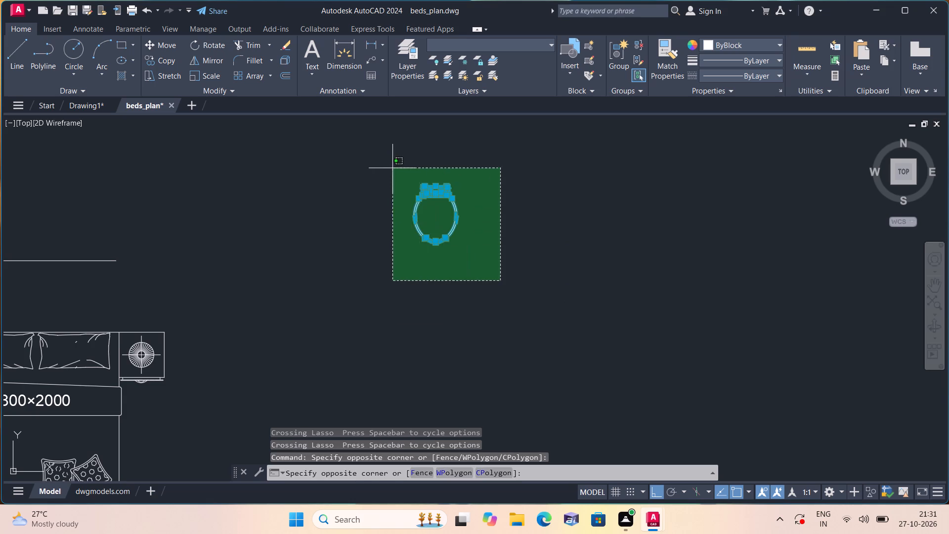
click(370, 158)
scroll(321, 172, down, 2)
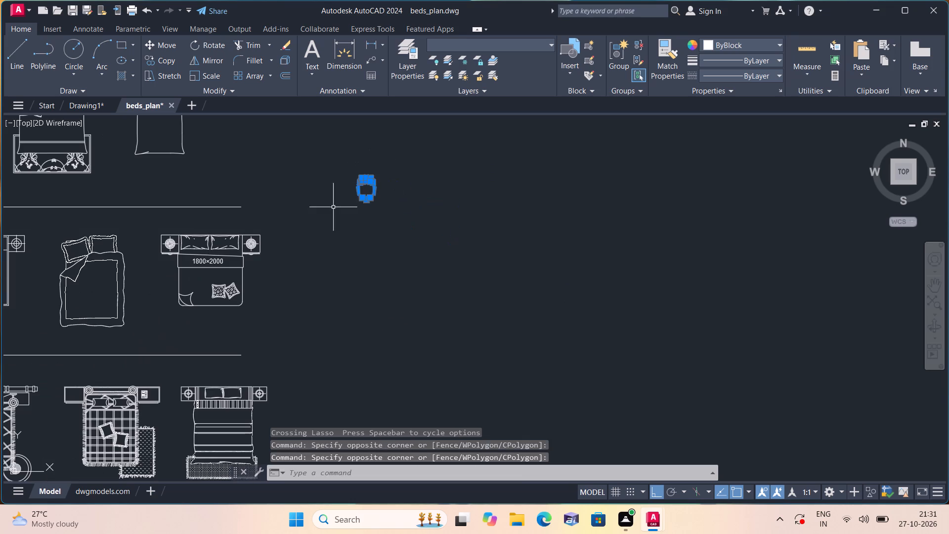
middle_drag(314, 251, 520, 331)
scroll(367, 254, down, 1)
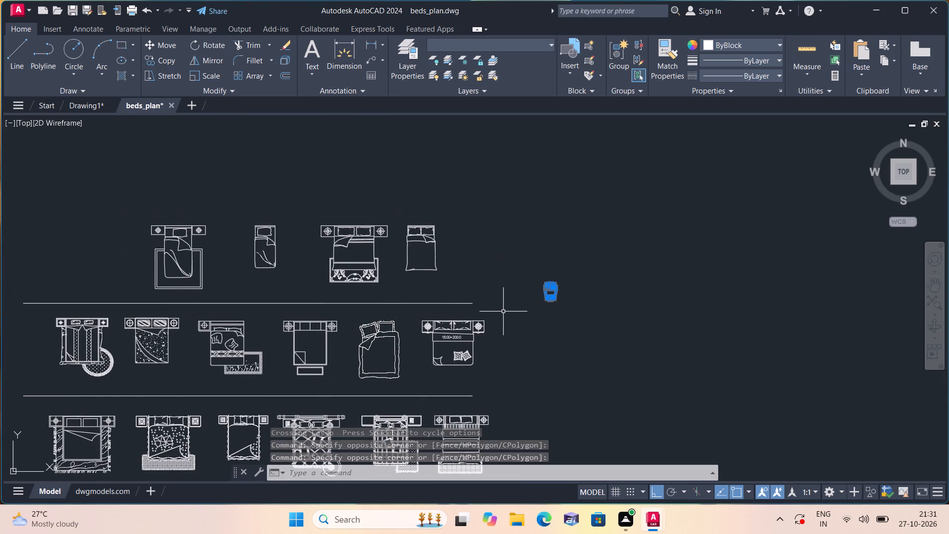
drag(392, 291, 393, 292)
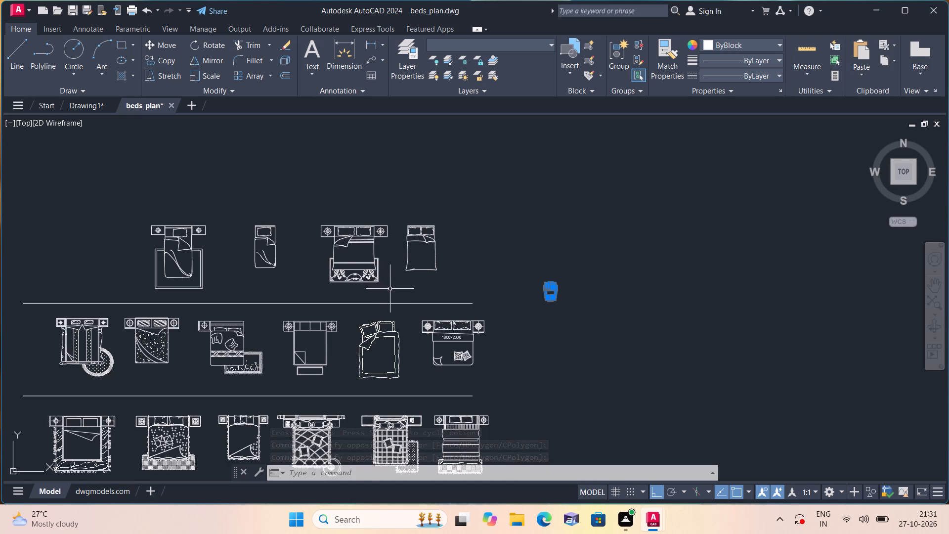
drag(393, 292, 388, 280)
click(296, 172)
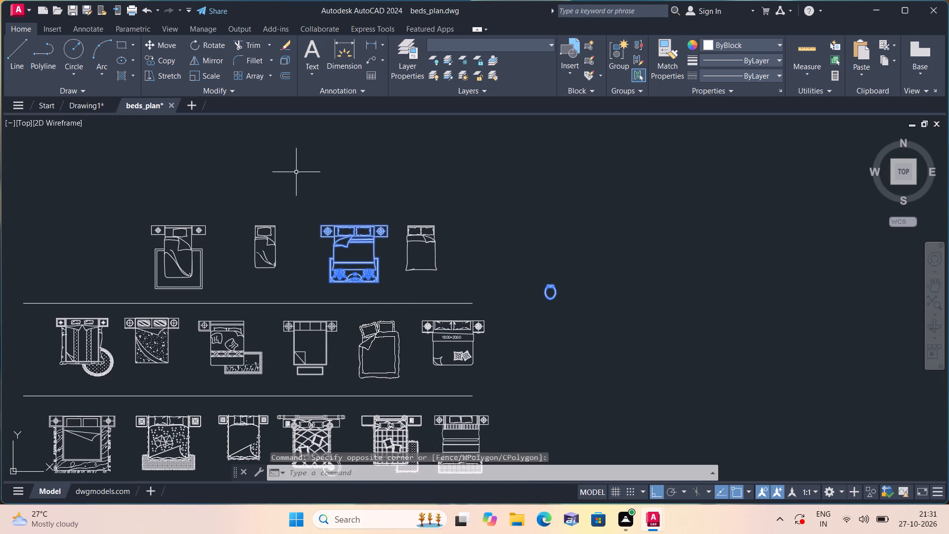
key(ctrl+c)
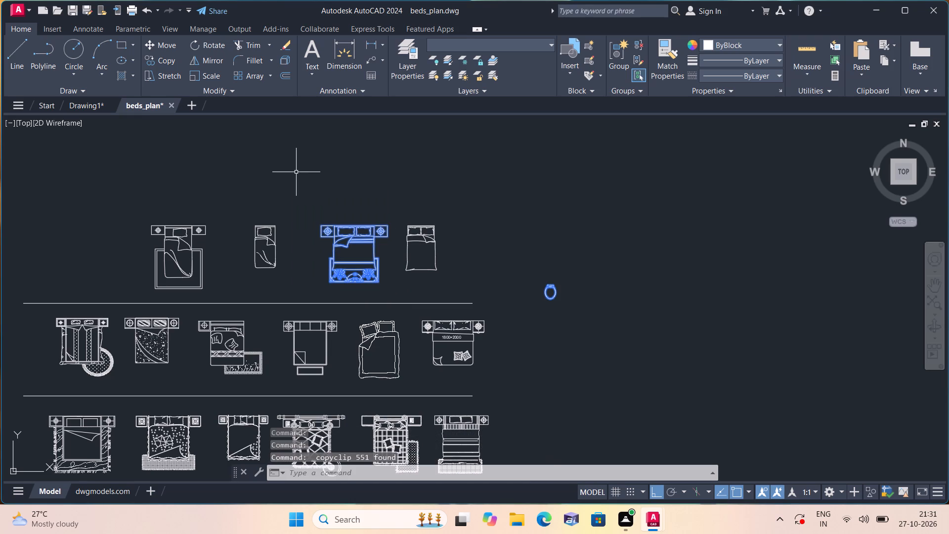
Switch to Drawing1 and paste the copied bed and toilet symbols in the empty space outside the floor plan.
click(84, 106)
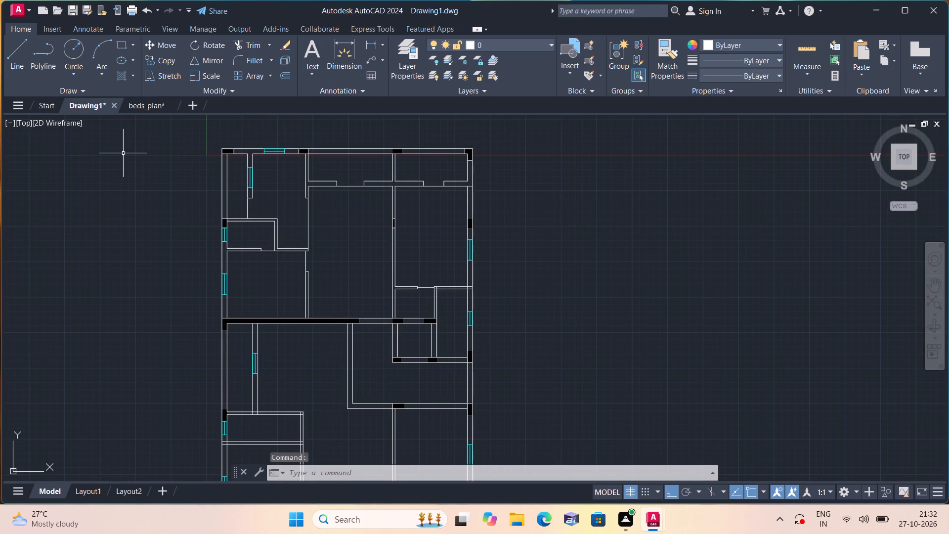
key(v)
key(Escape)
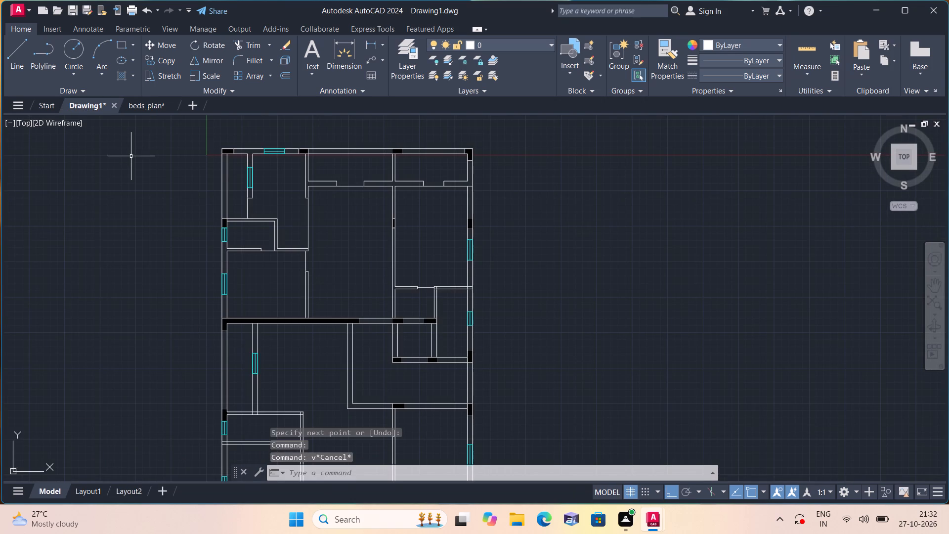
key(ctrl+v)
scroll(144, 168, down, 2)
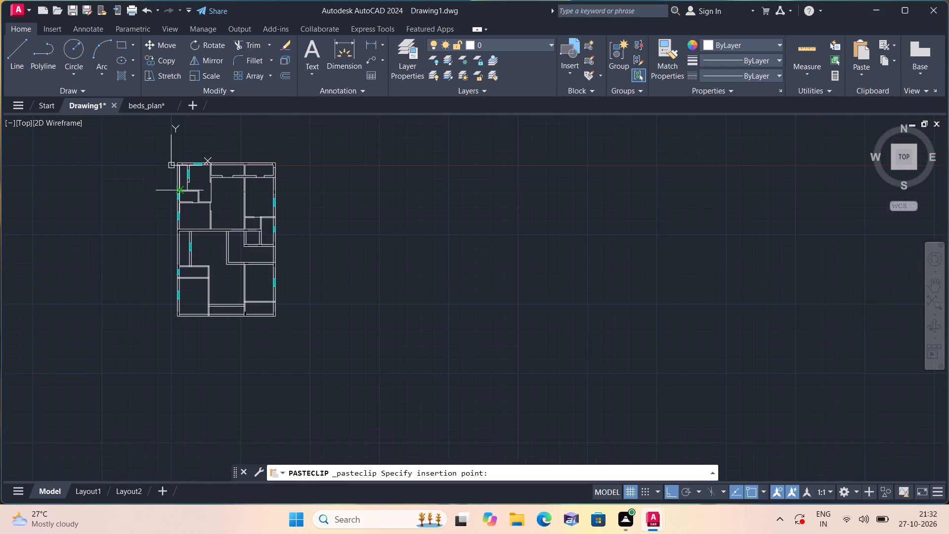
scroll(238, 203, down, 2)
click(329, 258)
scroll(355, 256, down, 5)
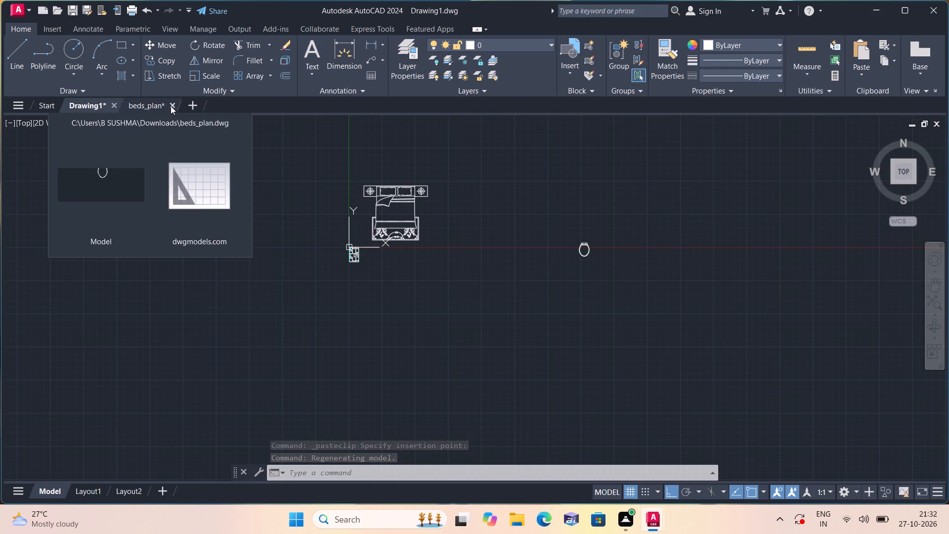
Close beds_plan.dwg, saving its changes.
click(169, 105)
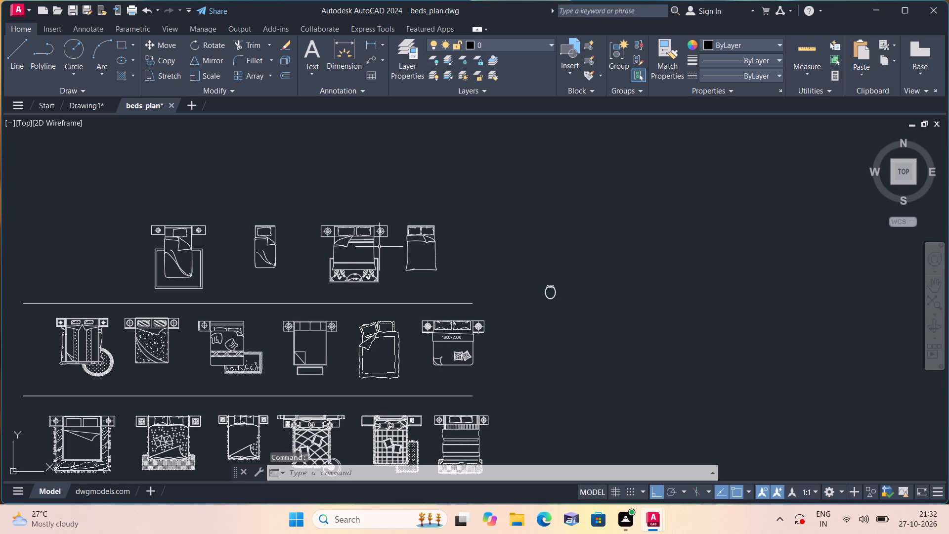
click(166, 101)
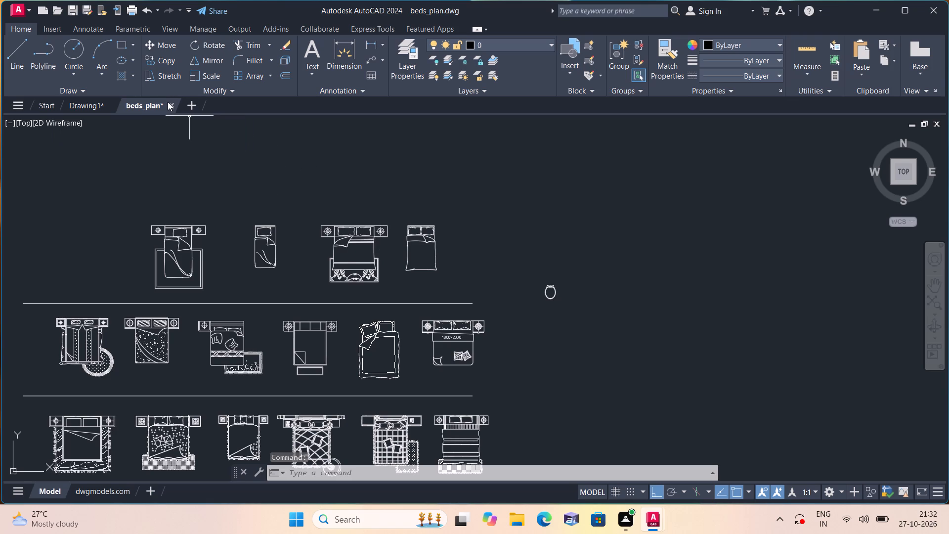
click(170, 103)
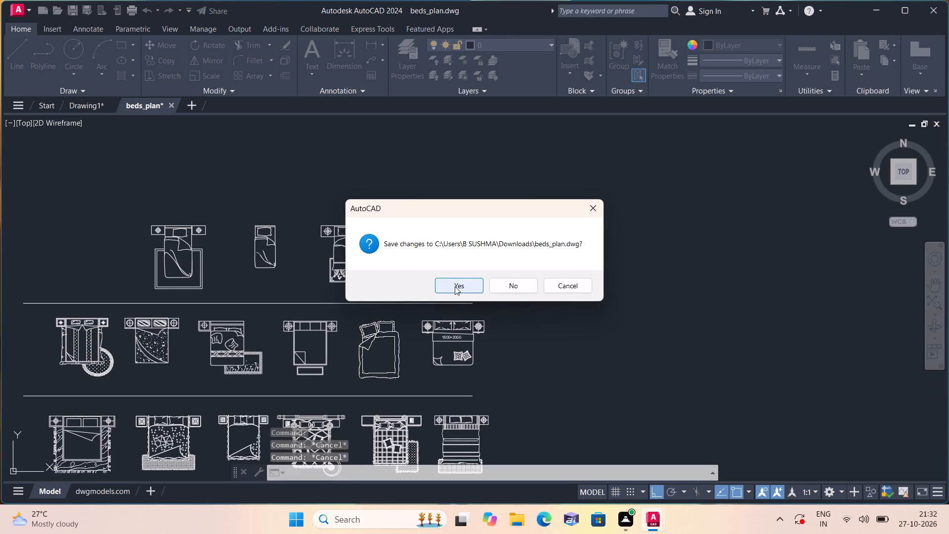
click(454, 286)
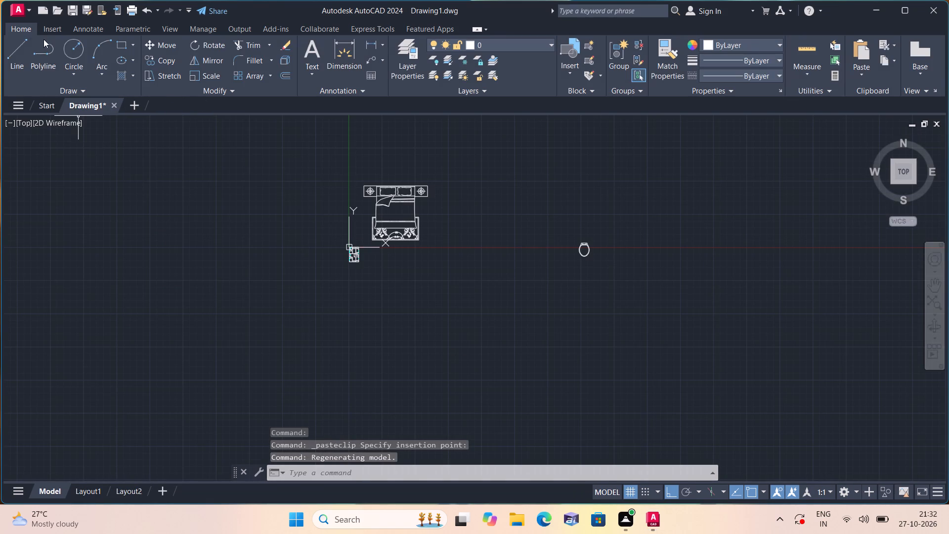
Open the recent drawing living_room_furniture (1).dwg.
click(17, 5)
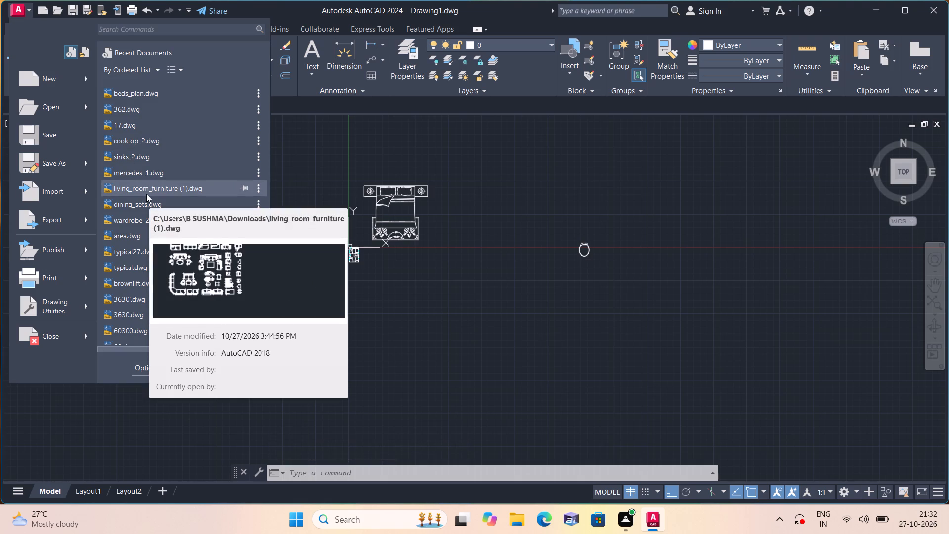
click(147, 193)
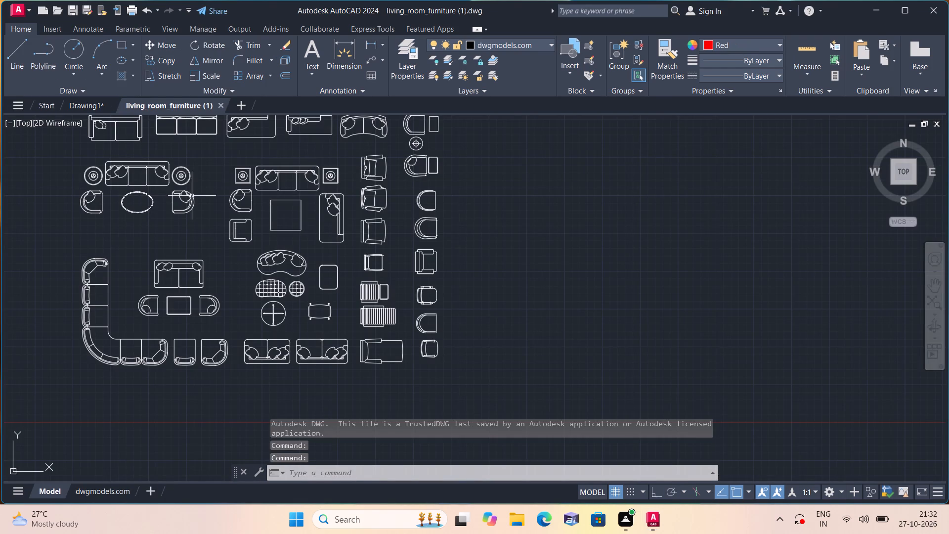
Select the vertical chaise sofa beside the square coffee table in the living room set.
click(344, 243)
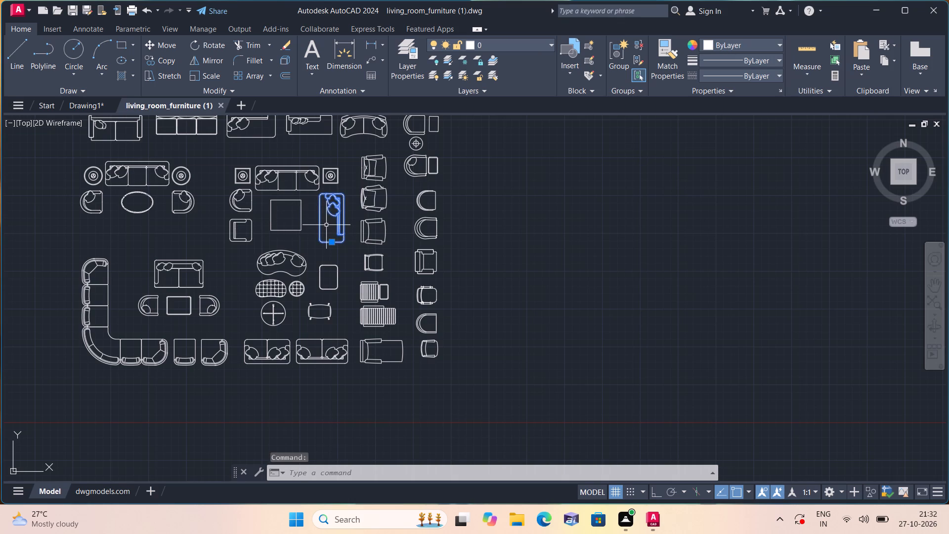
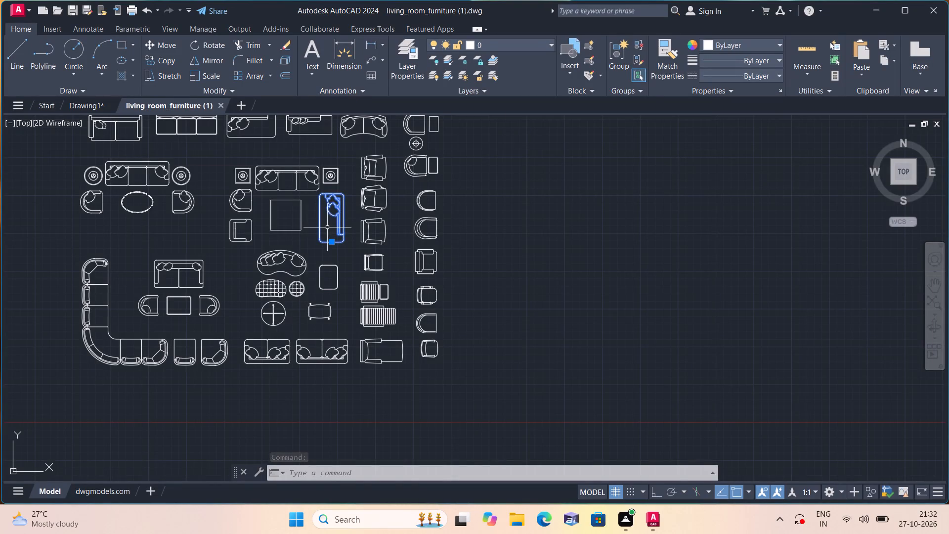
Add the three-seat sofa, both side tables, two armchairs and square coffee table to the selected chaise, and copy the living room set.
scroll(327, 227, up, 1)
drag(312, 236, 305, 229)
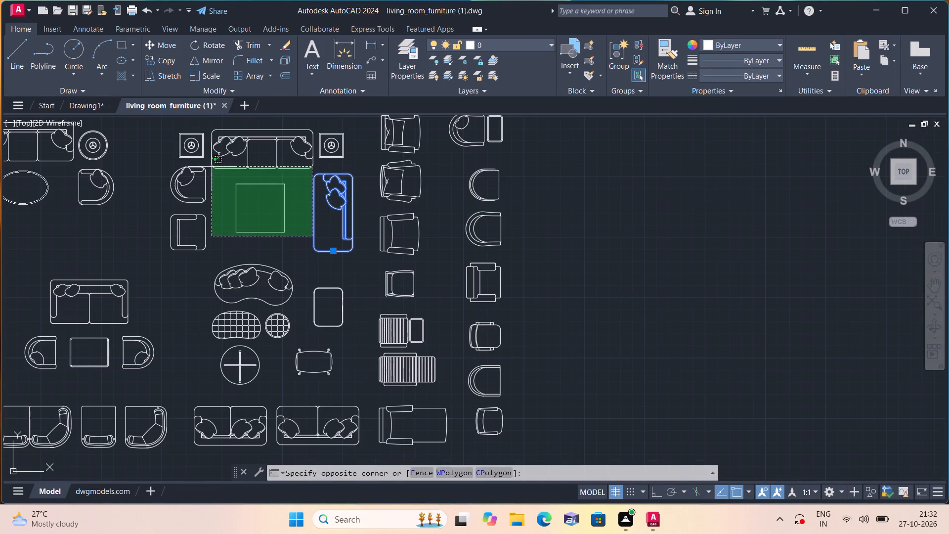
middle_drag(185, 163, 218, 221)
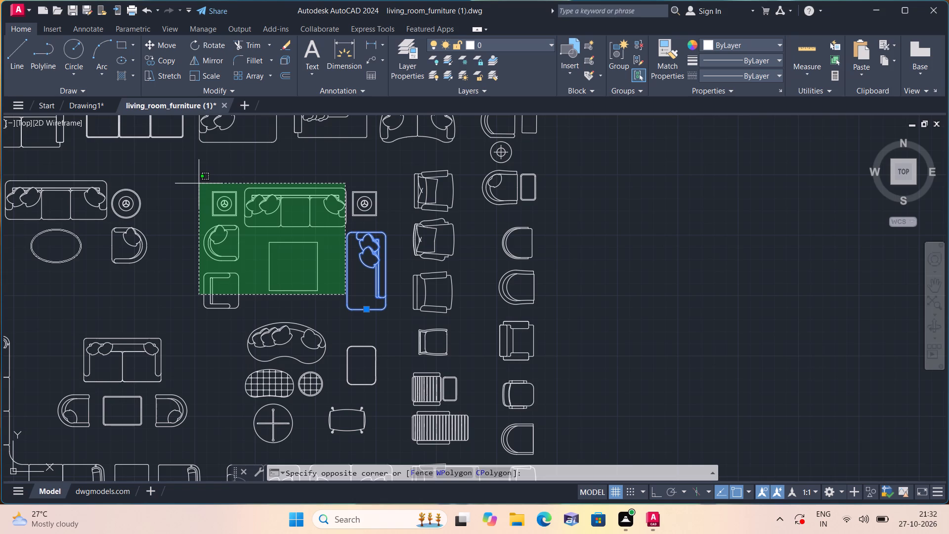
click(199, 183)
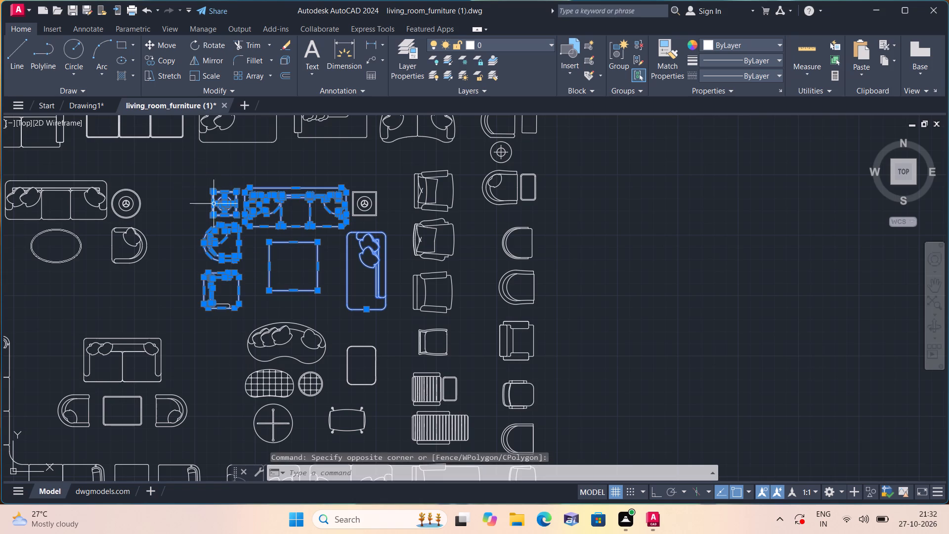
click(262, 311)
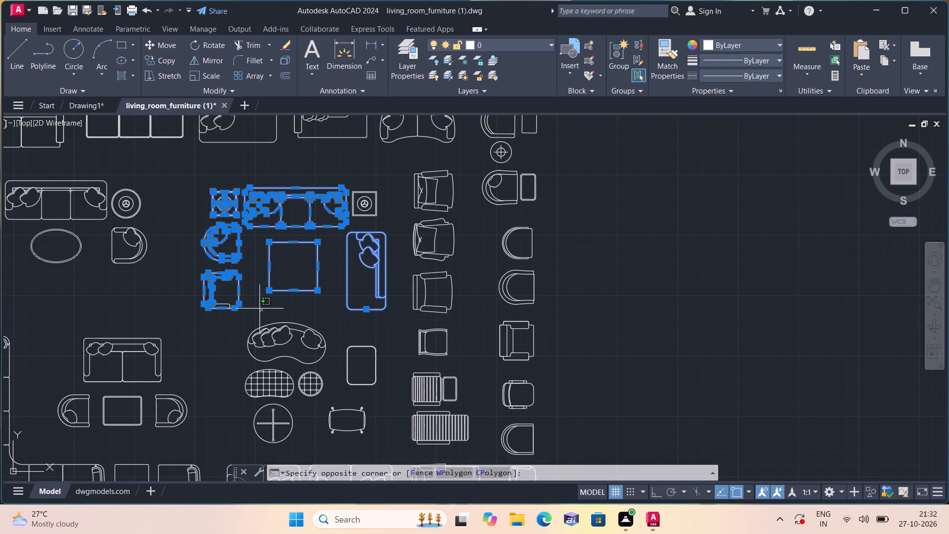
click(201, 251)
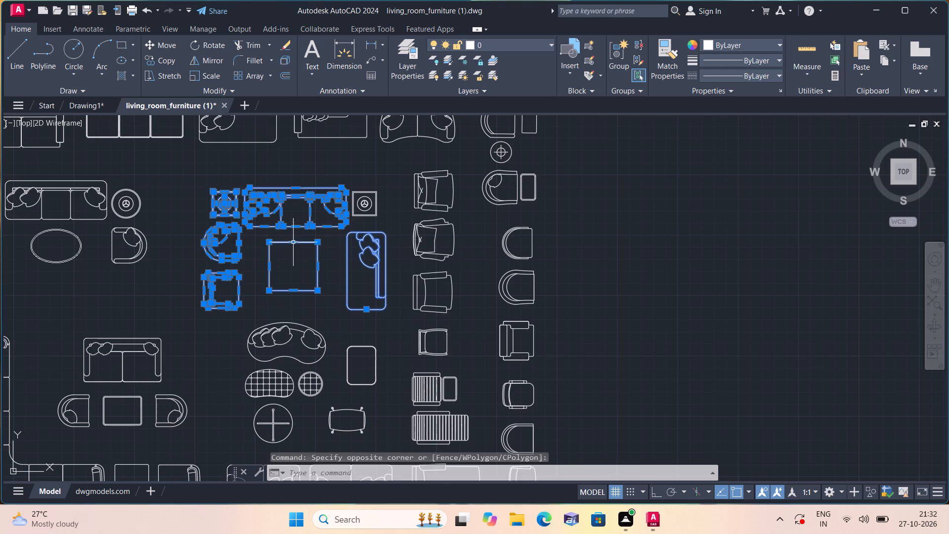
click(383, 228)
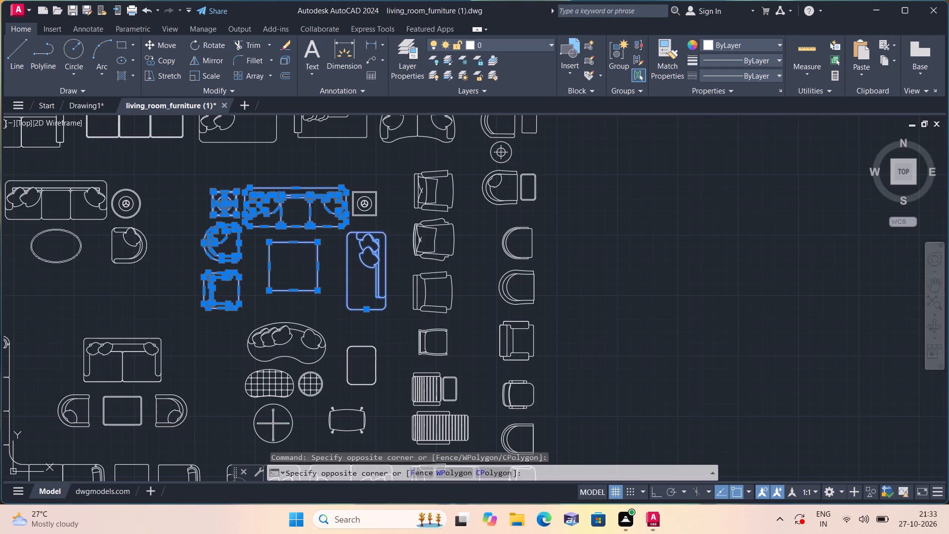
click(329, 175)
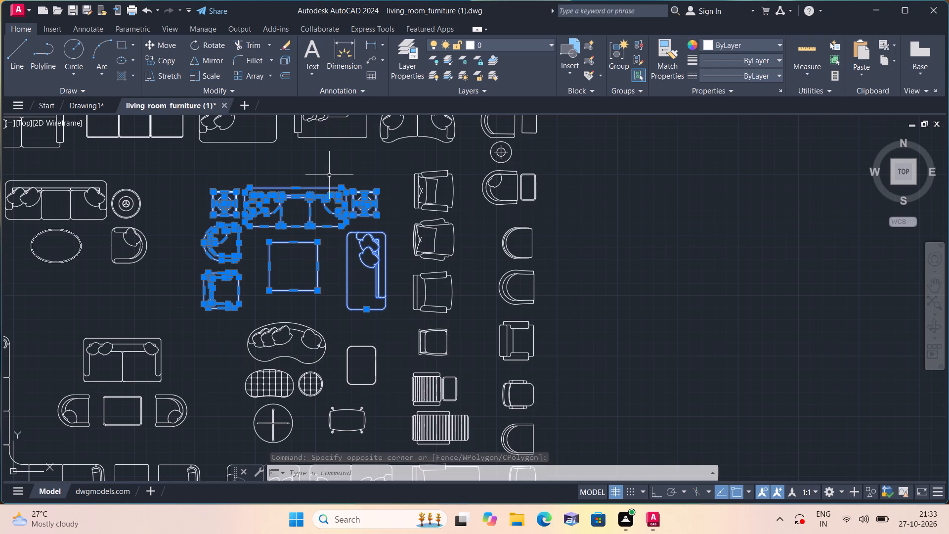
key(ctrl+c)
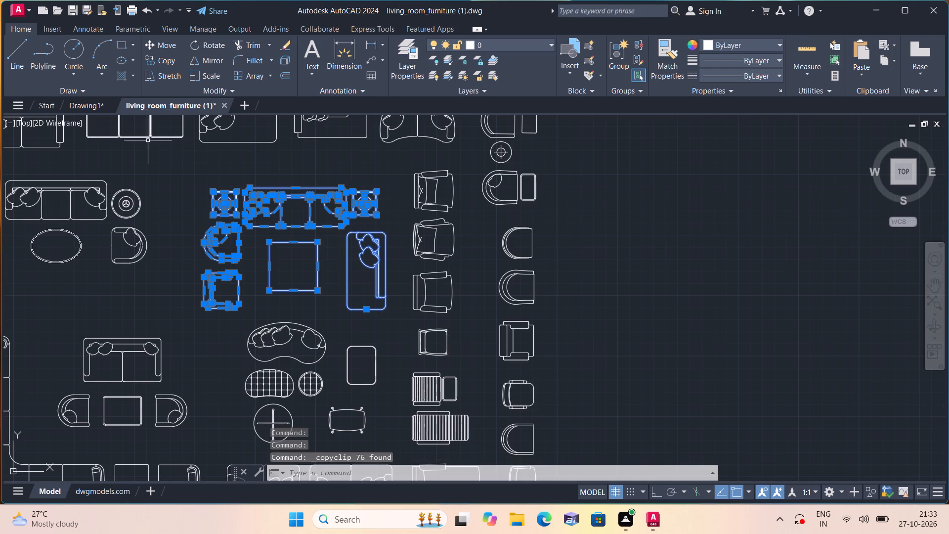
Switch to Drawing1 and paste the living room set in the empty space beside the bed symbol.
click(89, 103)
key(ctrl+v)
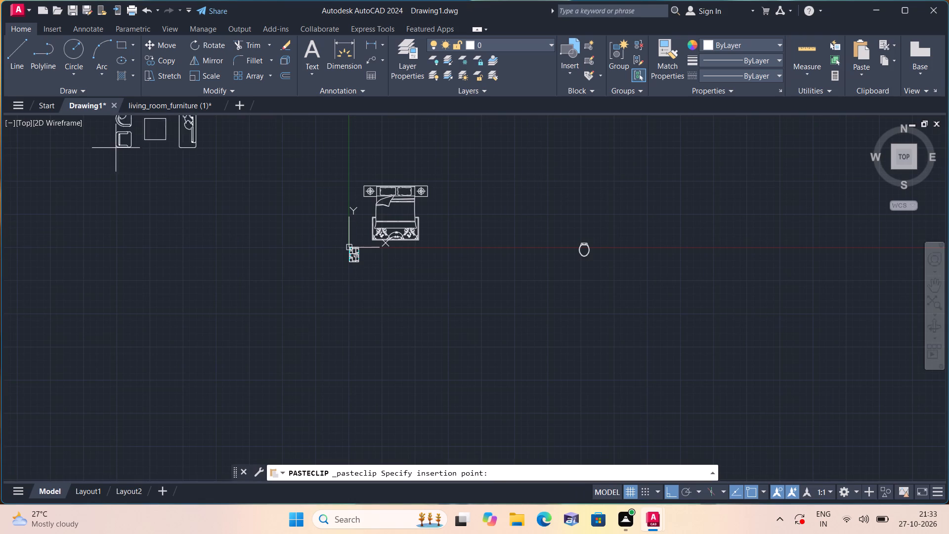
scroll(124, 160, down, 1)
click(255, 187)
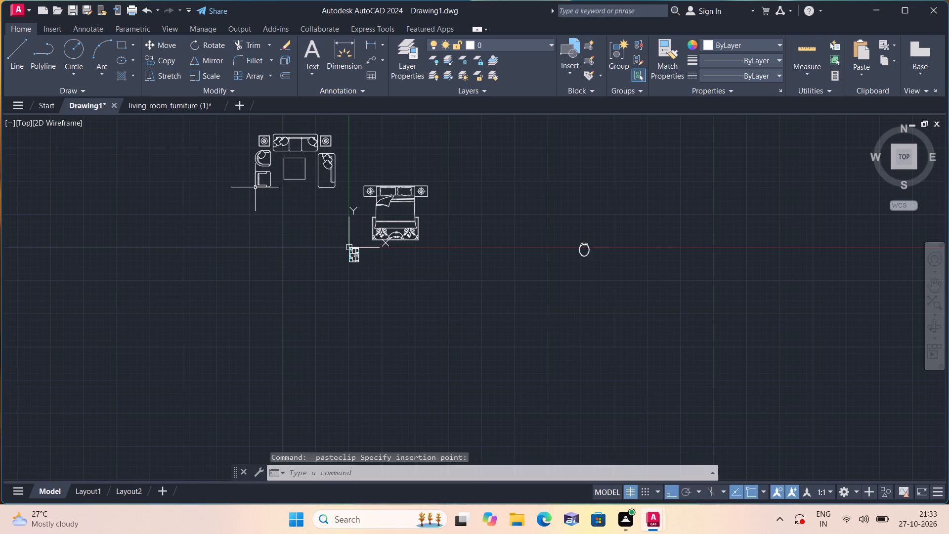
Close living_room_furniture (1).dwg, saving its changes.
click(220, 103)
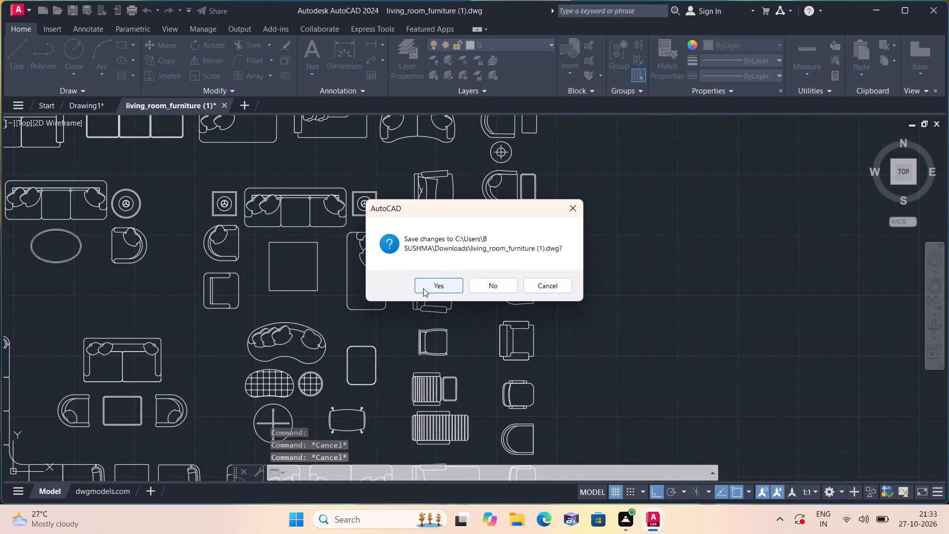
click(429, 286)
Open the recent drawing dining_sets.dwg.
scroll(331, 234, down, 2)
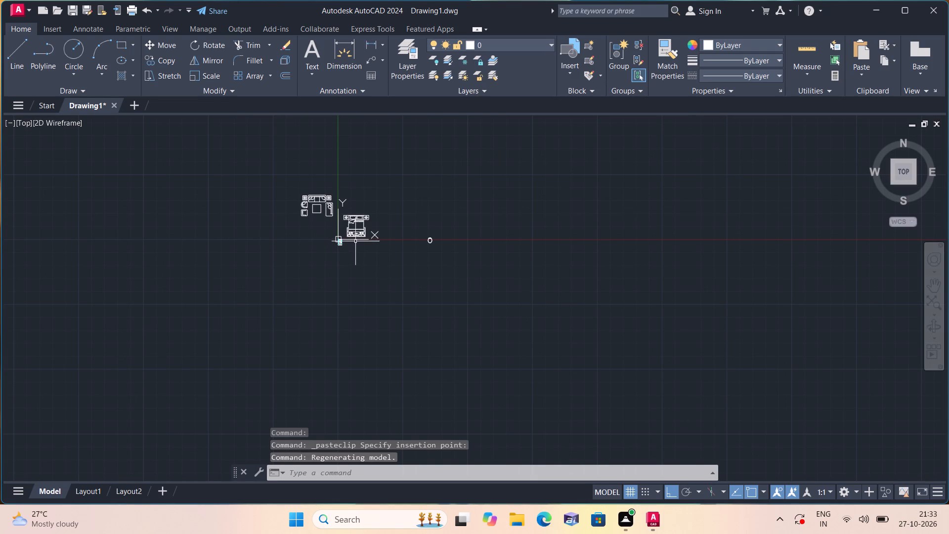
scroll(357, 238, up, 1)
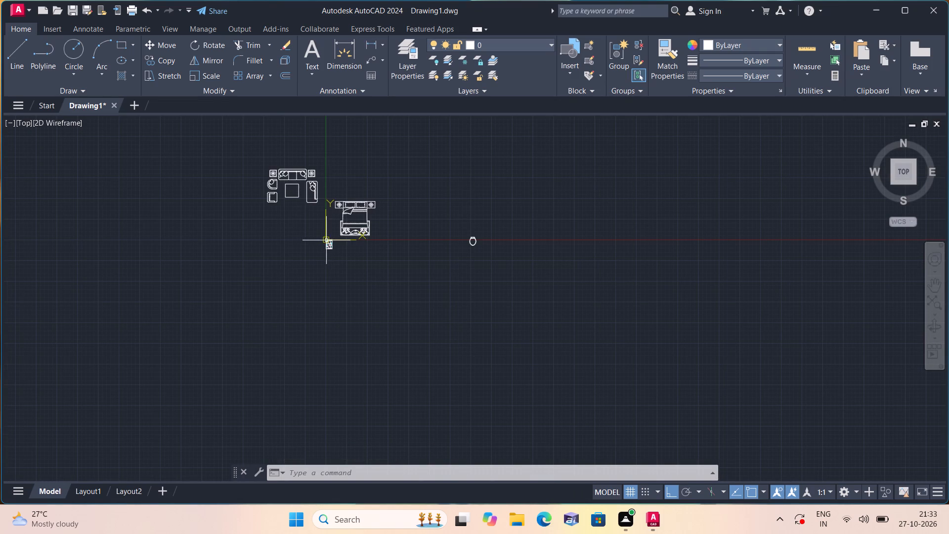
scroll(302, 241, up, 1)
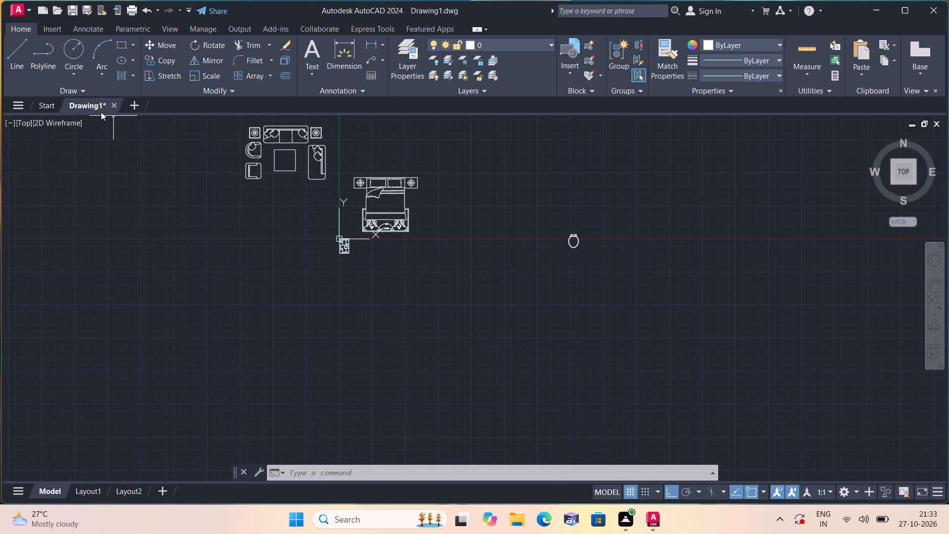
click(22, 9)
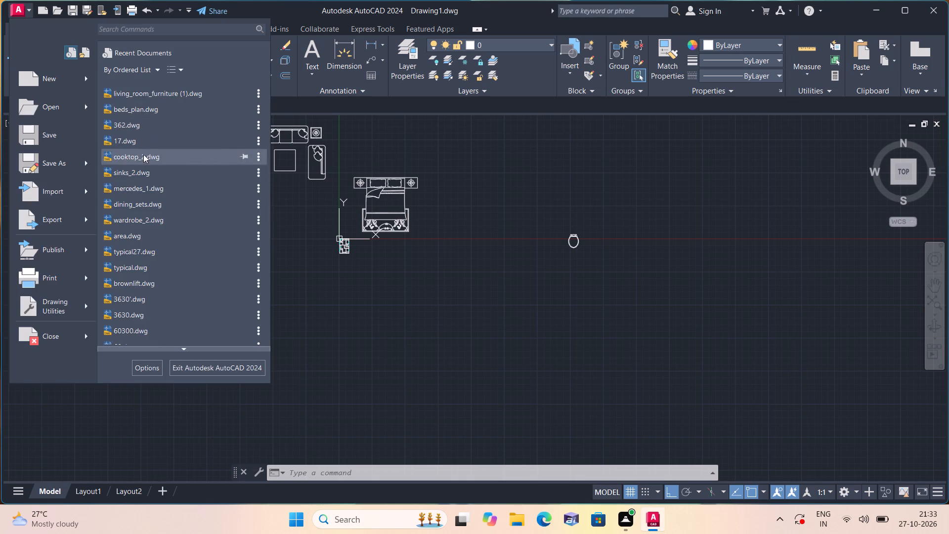
click(144, 203)
Select the marble-patterned six-seat dining set in the bottom row of the dining set collection.
scroll(240, 273, down, 1)
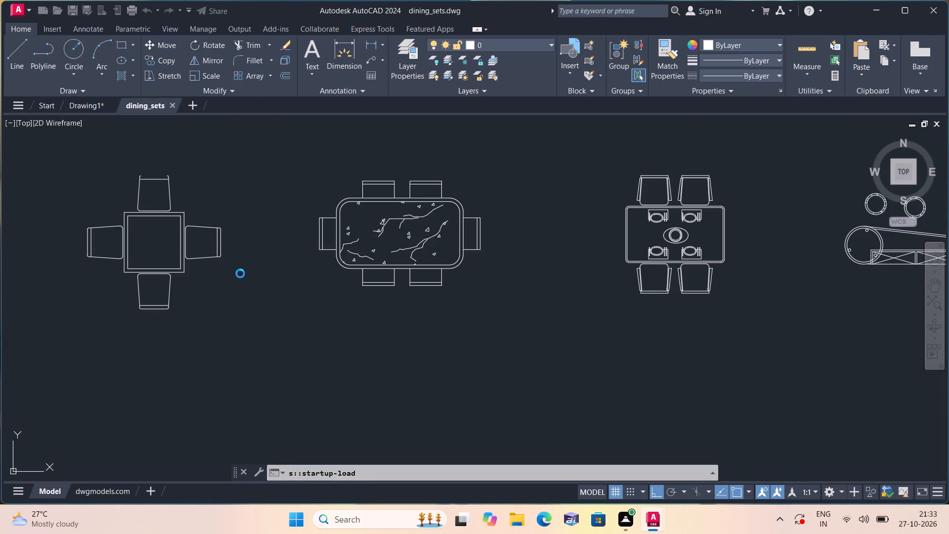
scroll(240, 273, down, 1)
middle_drag(306, 236, 322, 281)
scroll(306, 238, down, 1)
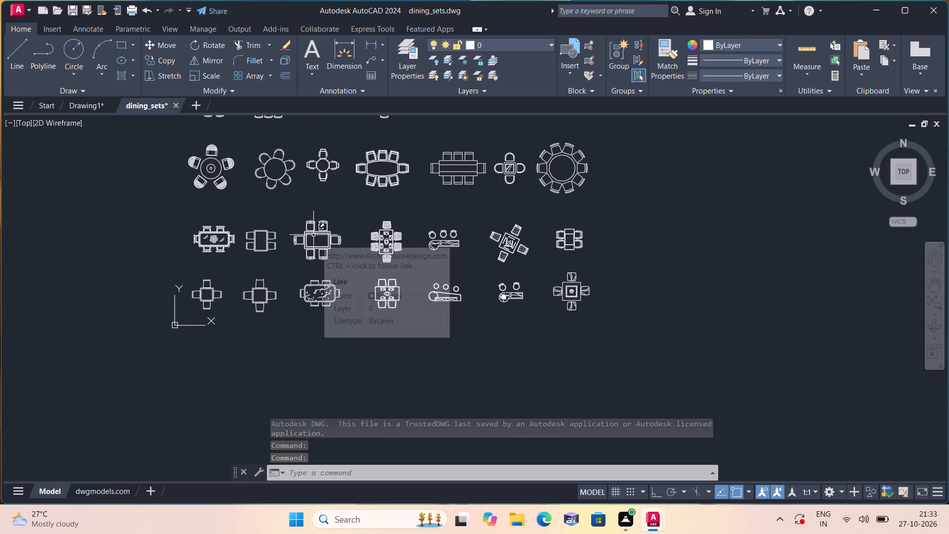
scroll(352, 261, down, 2)
scroll(344, 227, up, 1)
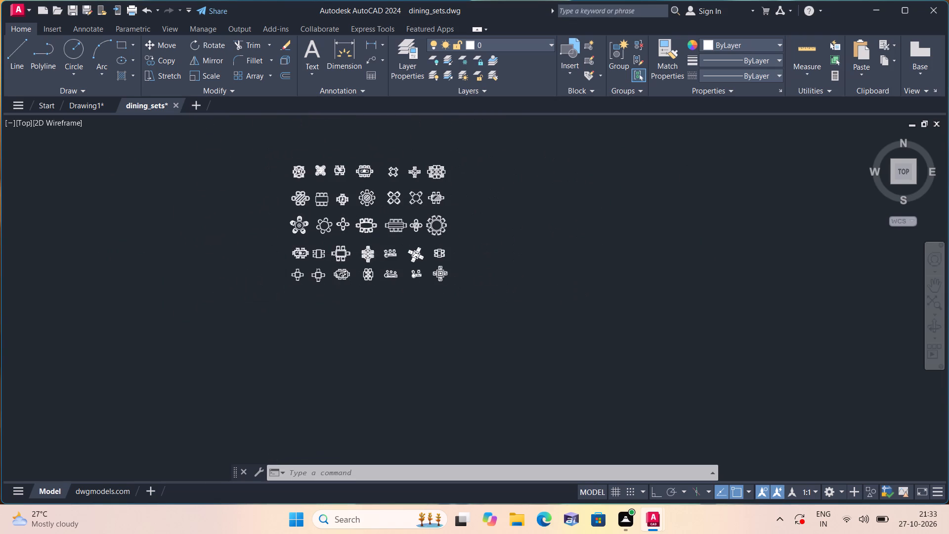
scroll(447, 200, up, 2)
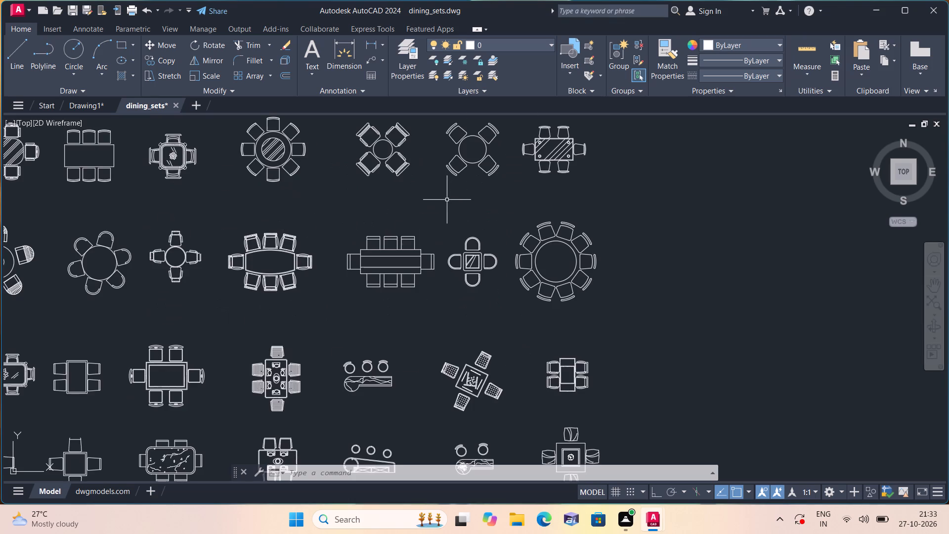
middle_drag(441, 215, 454, 272)
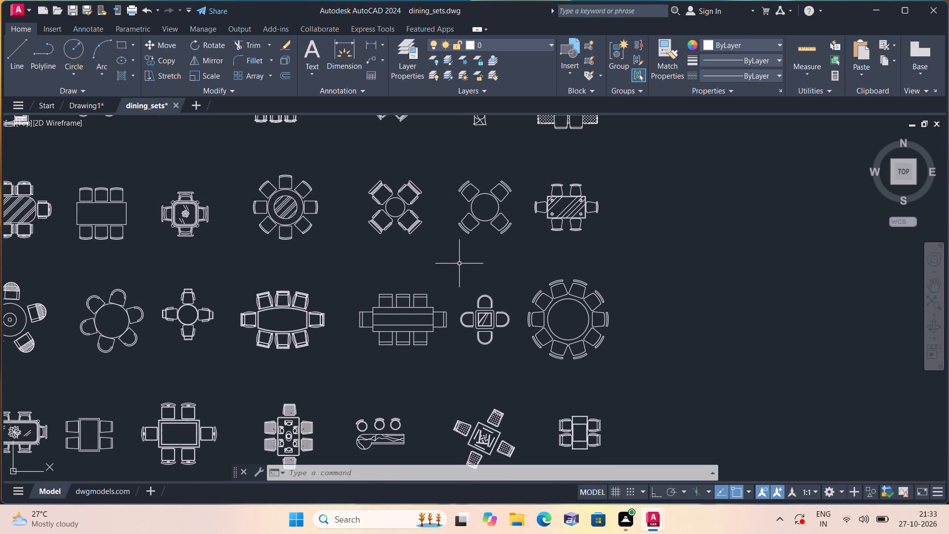
scroll(459, 260, down, 1)
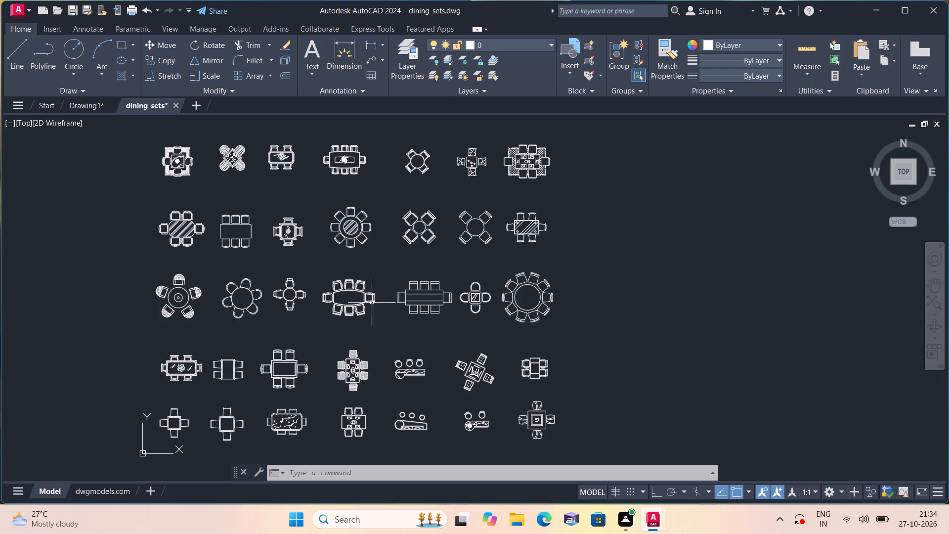
middle_drag(377, 321, 374, 319)
middle_drag(374, 319, 375, 302)
click(320, 428)
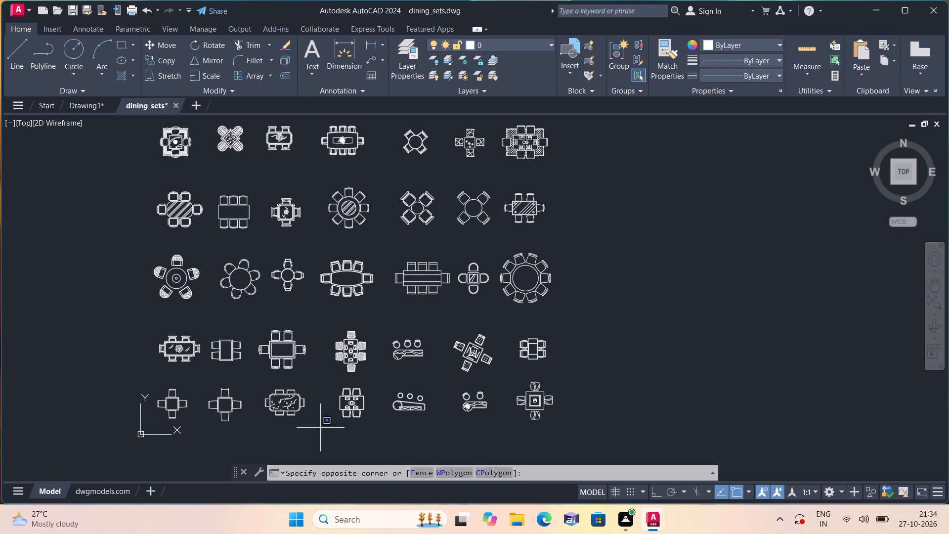
click(254, 378)
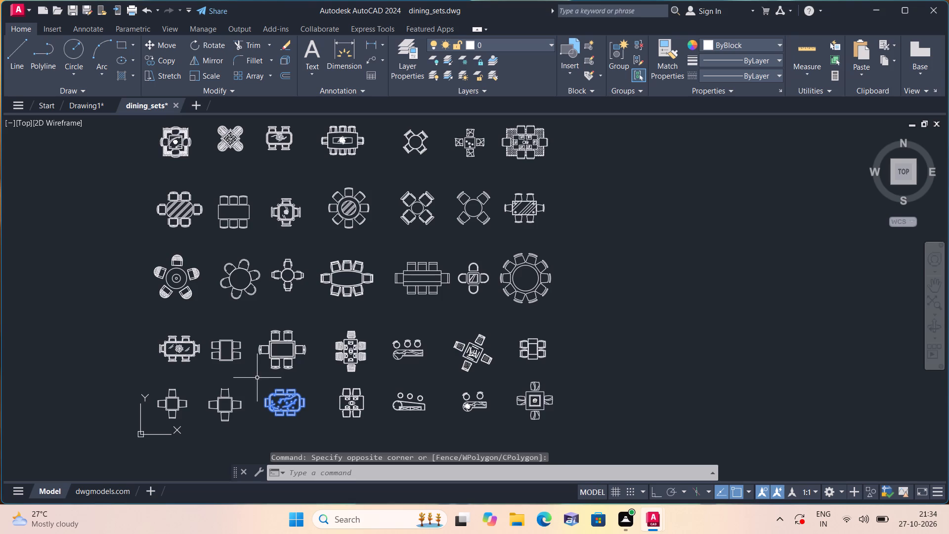
Add the small round table with four thick-backed diagonal chairs to the selection and copy both dining sets.
scroll(331, 240, down, 1)
middle_drag(331, 241, 352, 279)
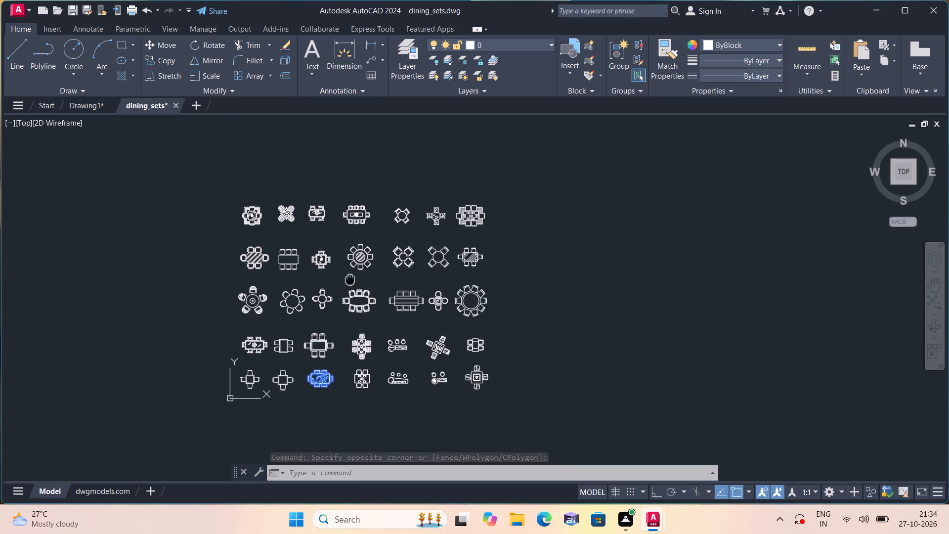
scroll(433, 269, up, 2)
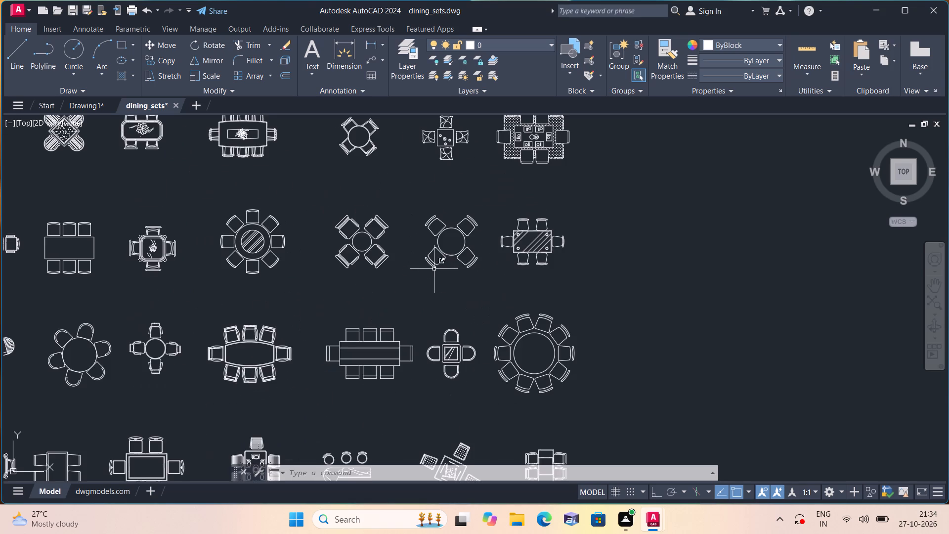
click(471, 274)
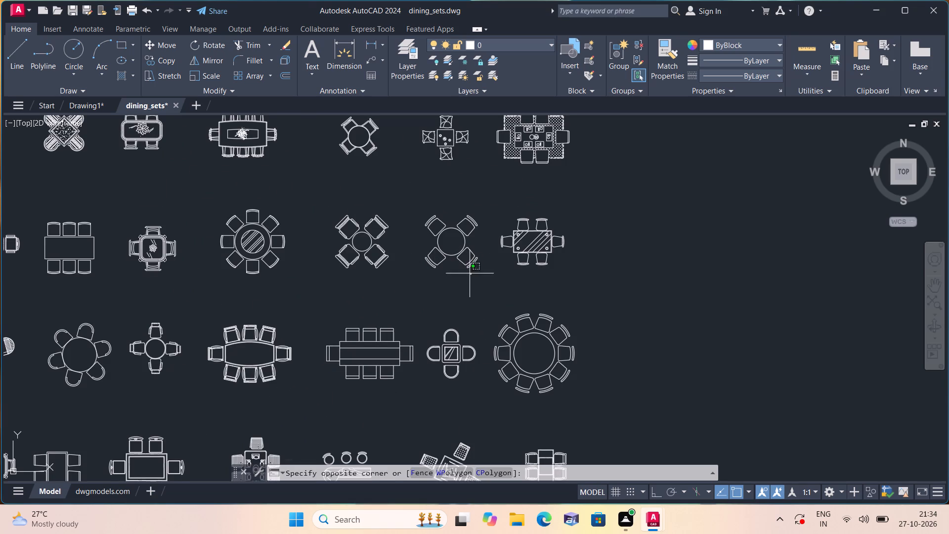
click(418, 284)
click(417, 274)
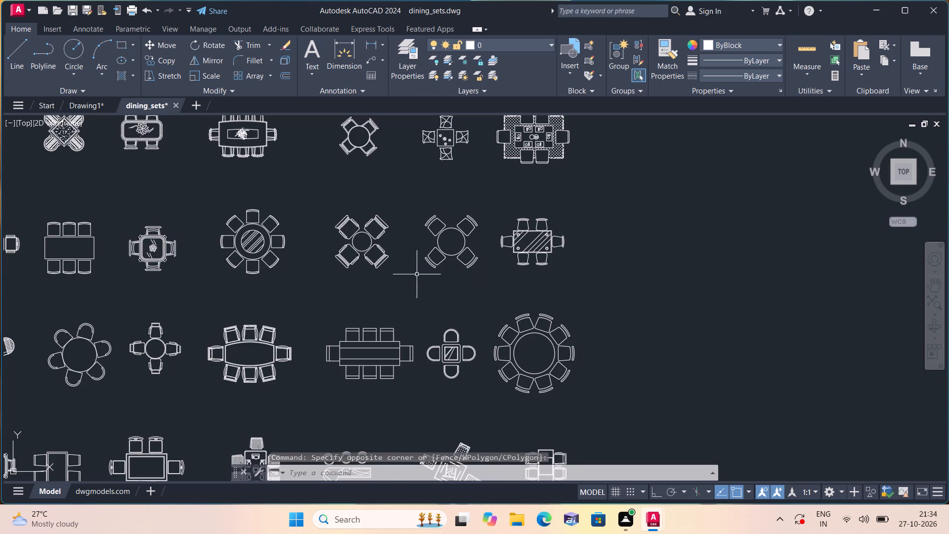
click(326, 204)
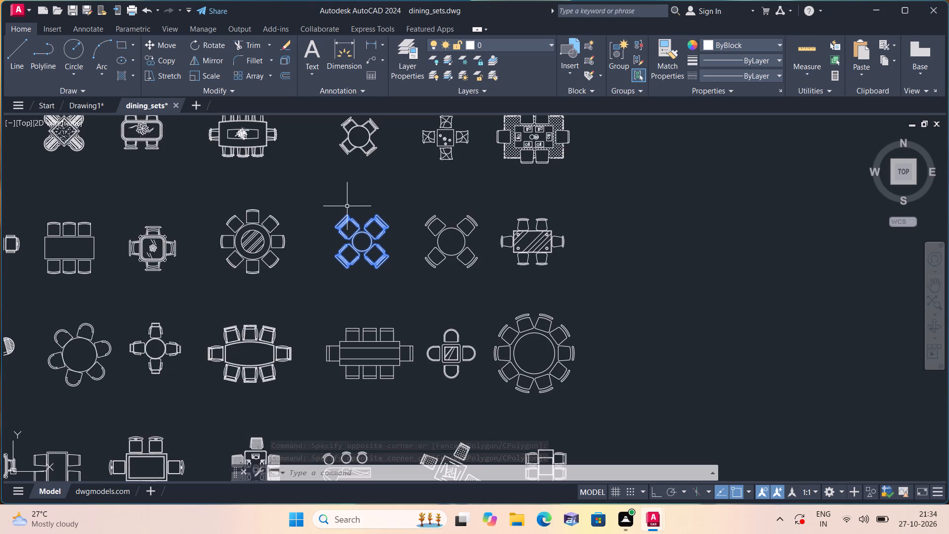
key(ctrl+c)
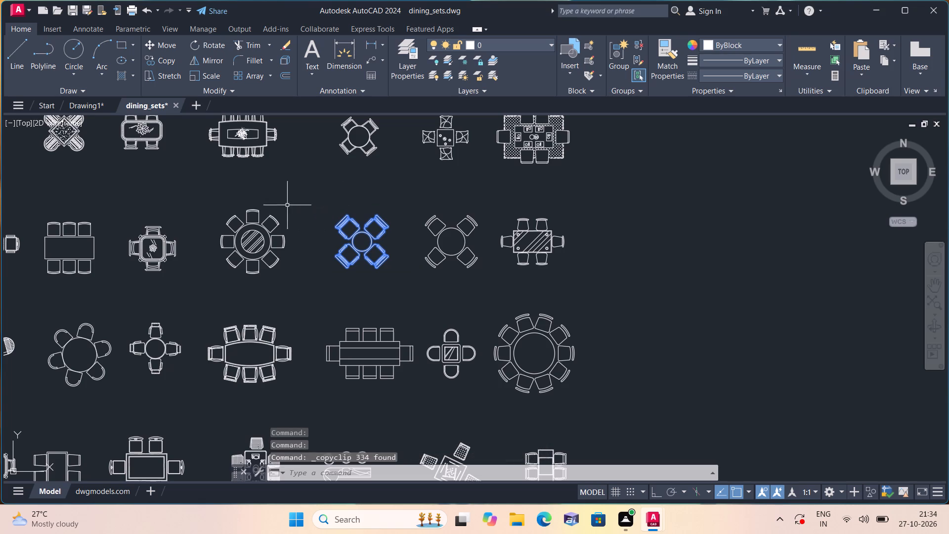
Switch to Drawing1 and paste the two copied dining sets in the empty space near the bed and toilet symbols.
click(82, 102)
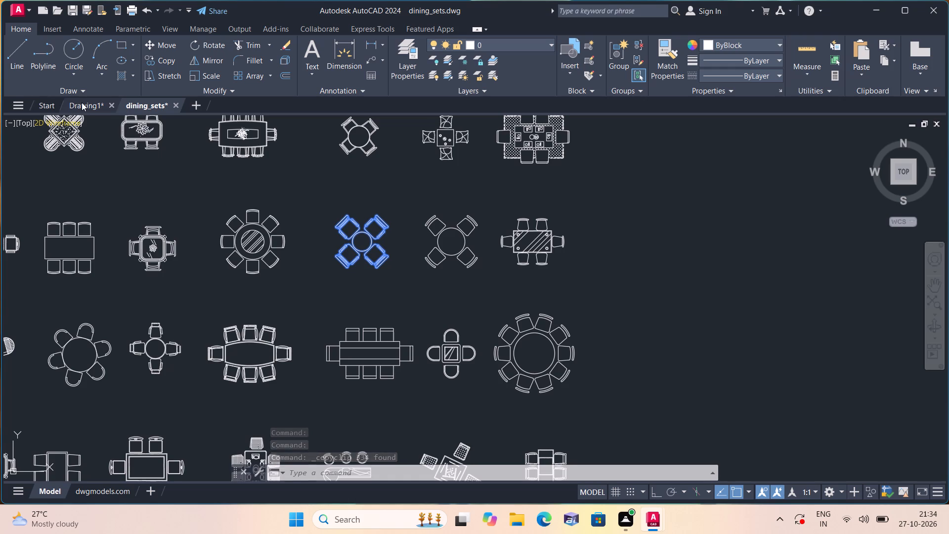
scroll(110, 126, down, 1)
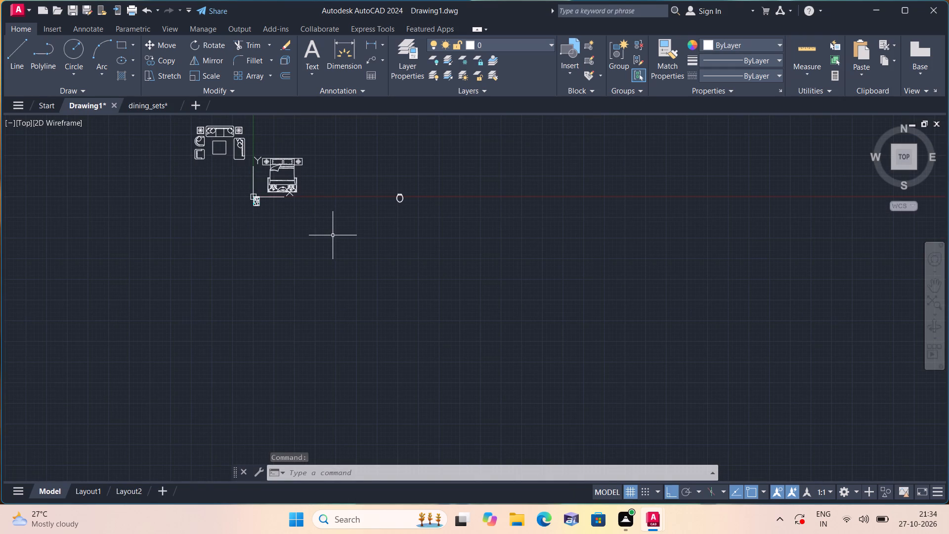
key(ctrl+x)
key(ctrl+v)
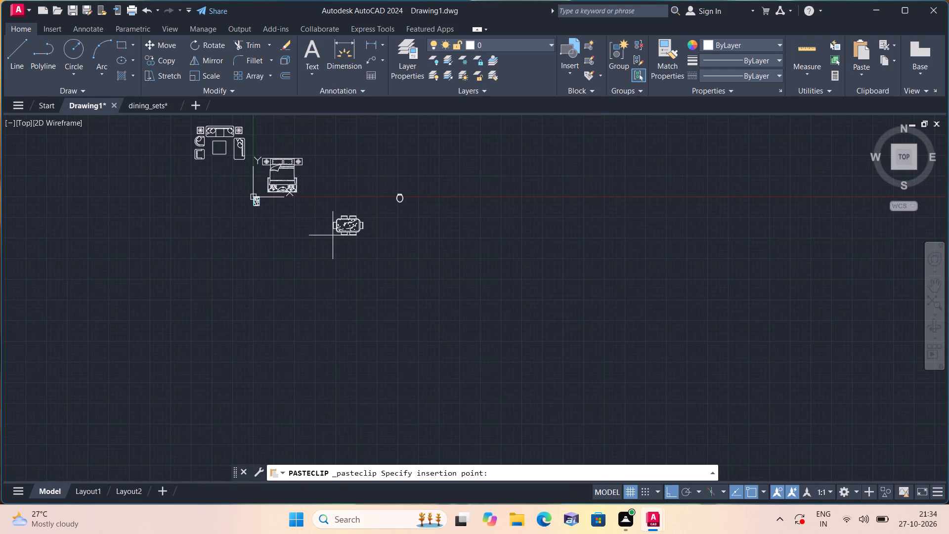
scroll(338, 246, down, 1)
click(338, 236)
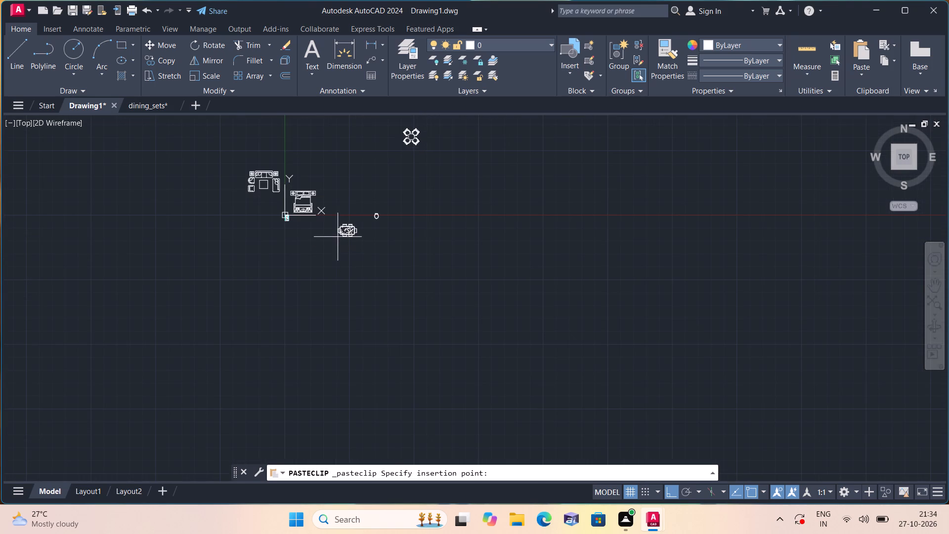
click(339, 237)
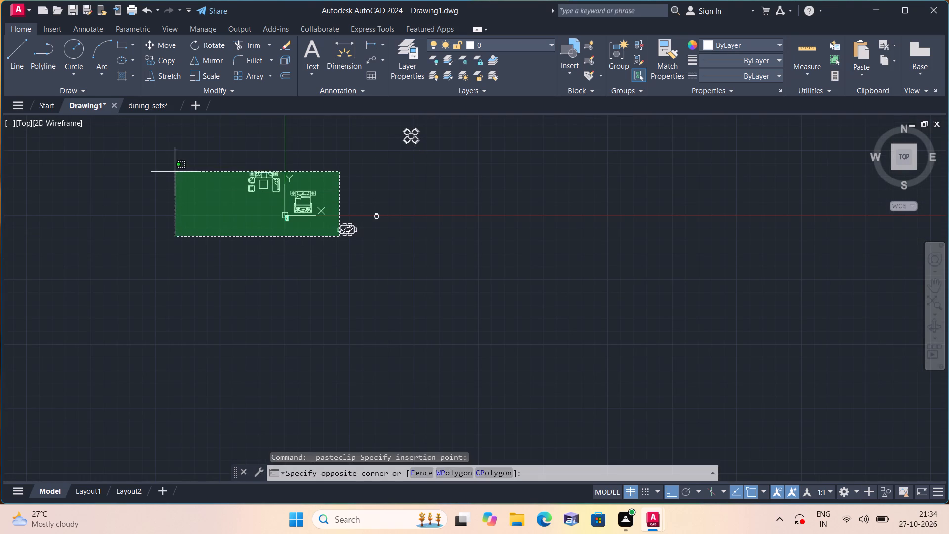
Close the dining_sets drawing and return to Drawing1.
click(261, 269)
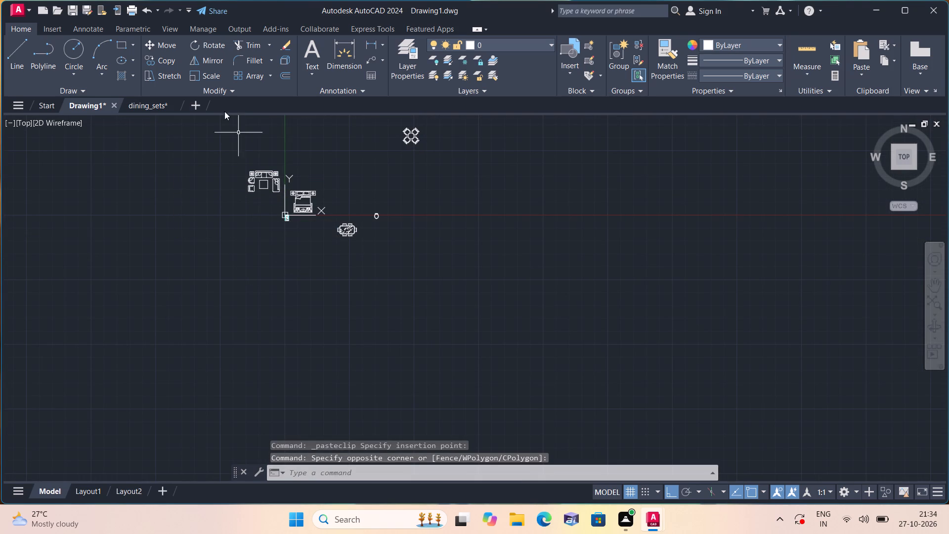
click(176, 103)
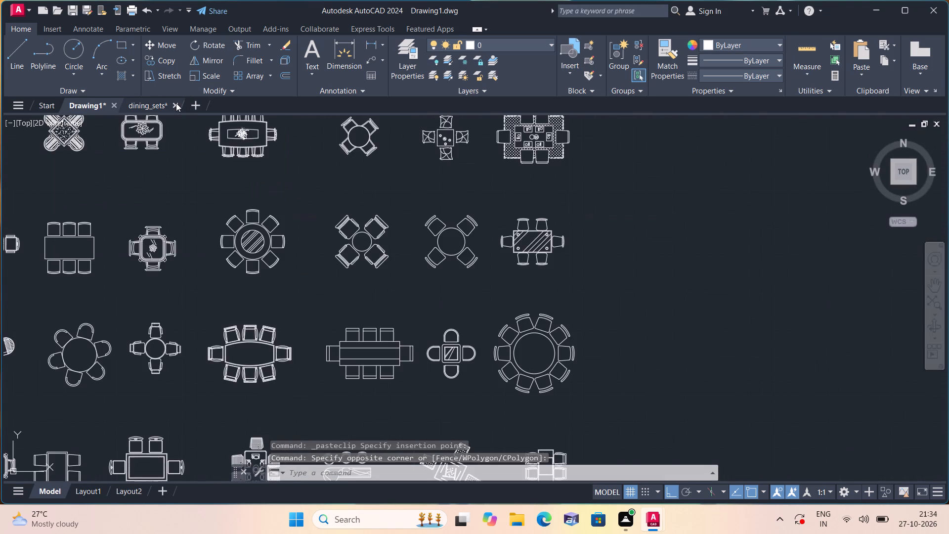
click(455, 287)
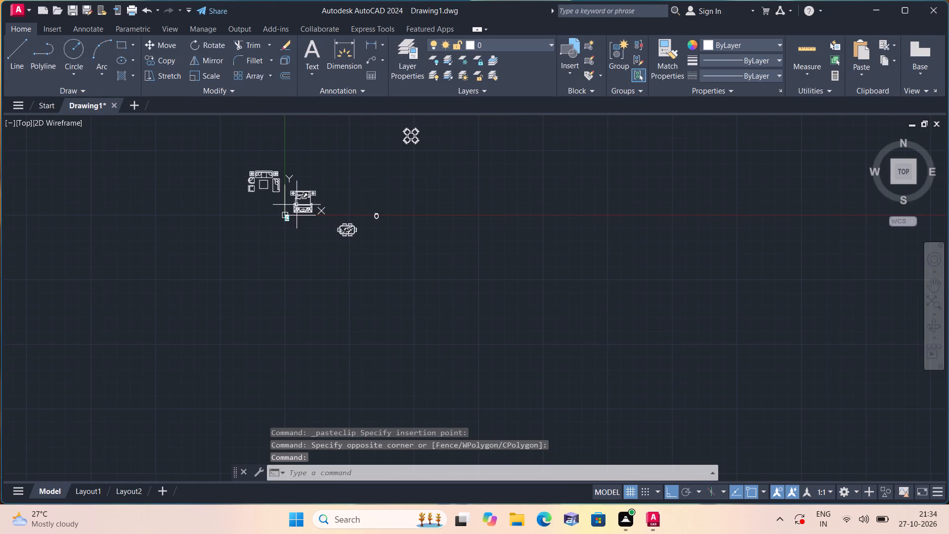
Add a linear dimension for the floor plan's overall width between its two top outer corners, placed above the top wall.
scroll(281, 194, up, 2)
scroll(306, 261, up, 4)
scroll(234, 225, up, 1)
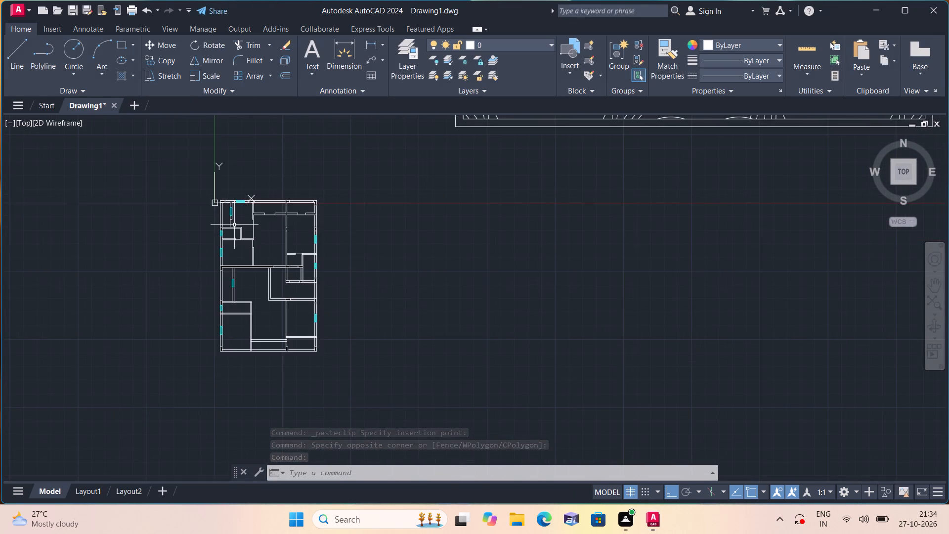
scroll(234, 225, up, 2)
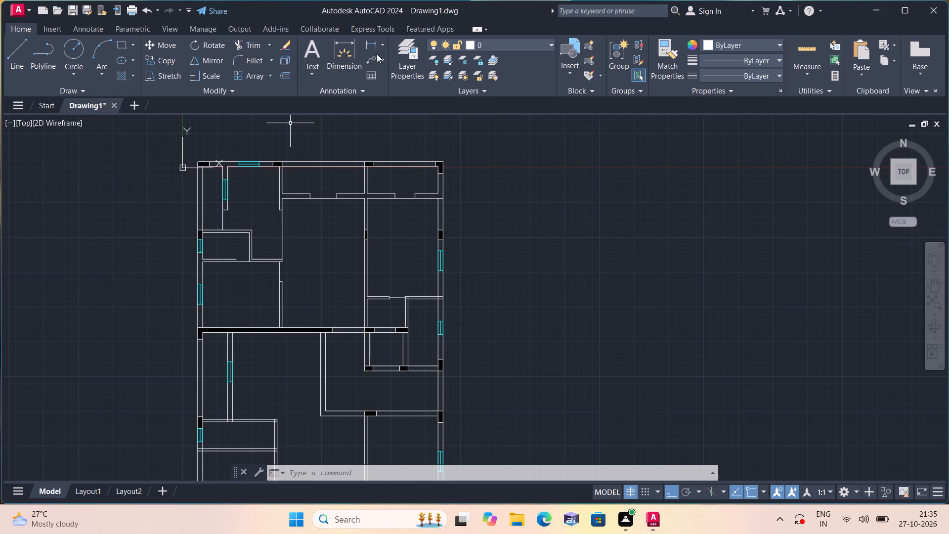
click(380, 46)
click(403, 65)
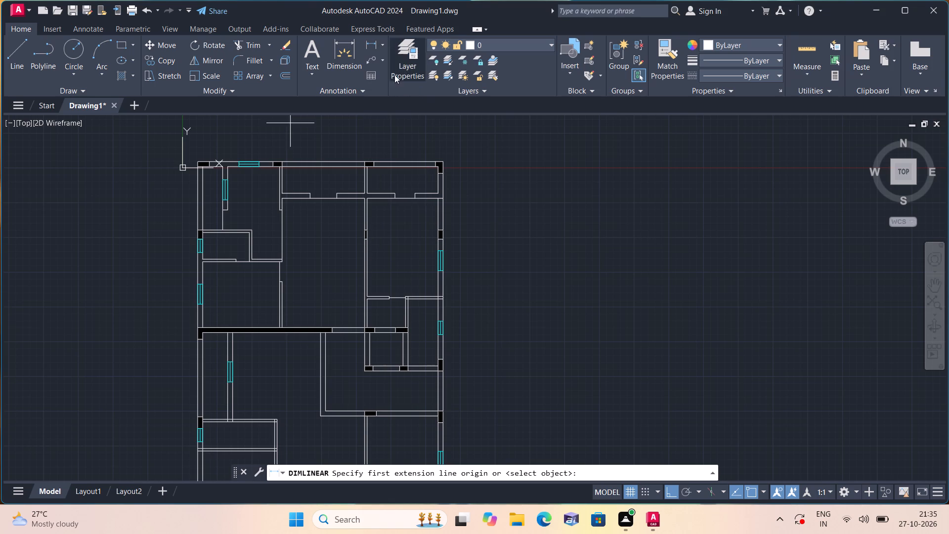
scroll(218, 153, up, 2)
scroll(172, 175, up, 2)
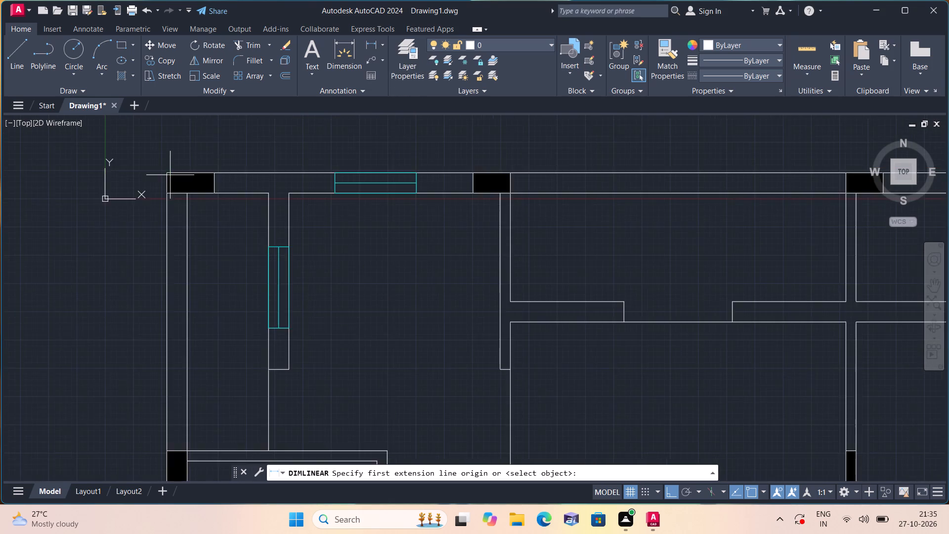
click(167, 173)
scroll(216, 167, down, 1)
scroll(281, 165, down, 3)
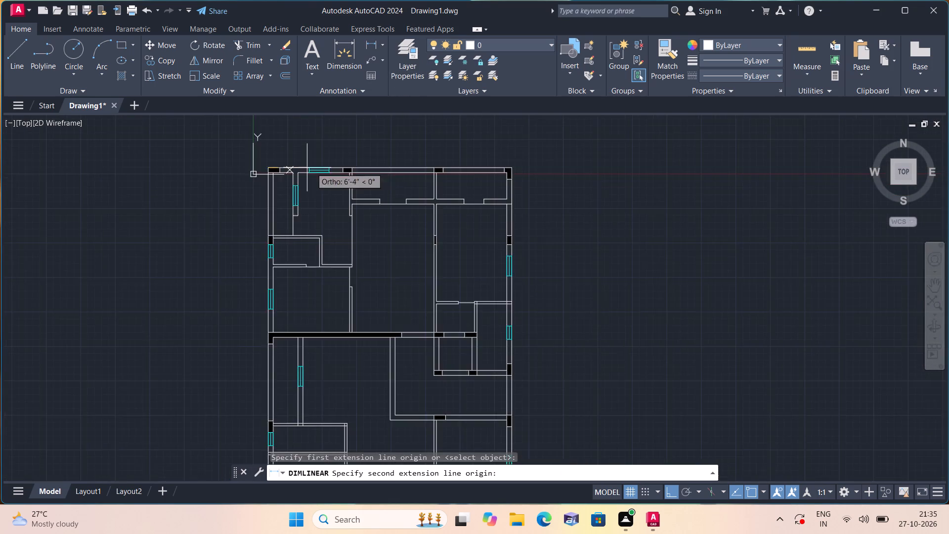
scroll(331, 169, down, 1)
scroll(440, 167, up, 5)
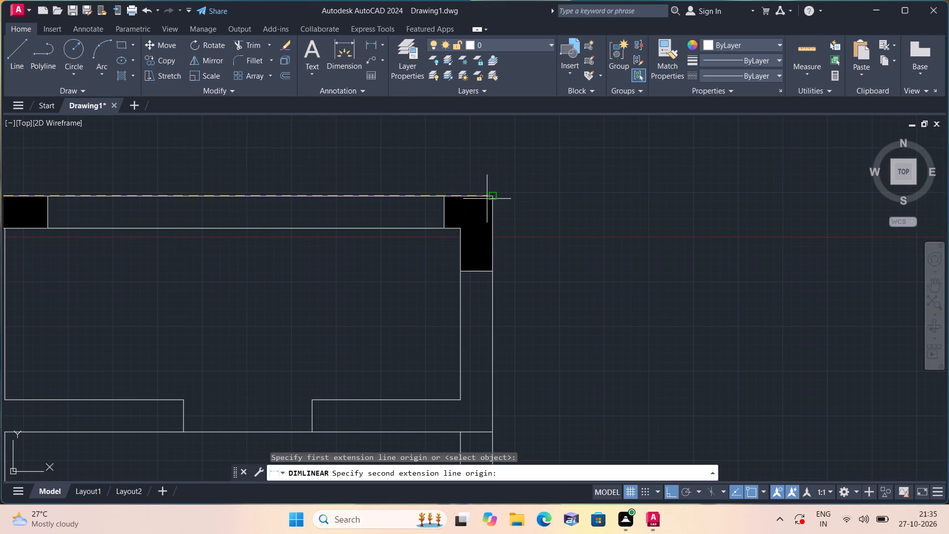
click(491, 193)
middle_drag(480, 170, 544, 233)
scroll(479, 172, down, 1)
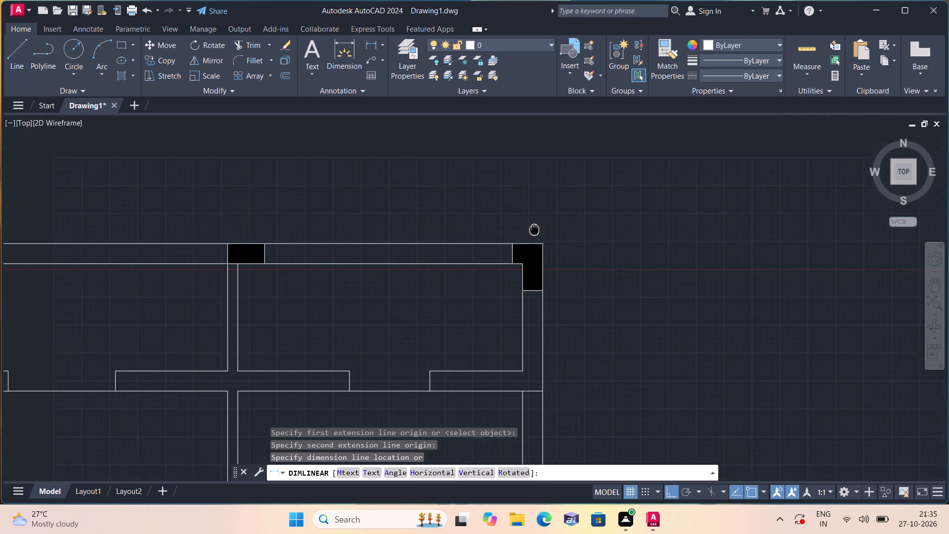
scroll(544, 233, down, 2)
middle_drag(548, 185, 565, 215)
scroll(546, 187, down, 1)
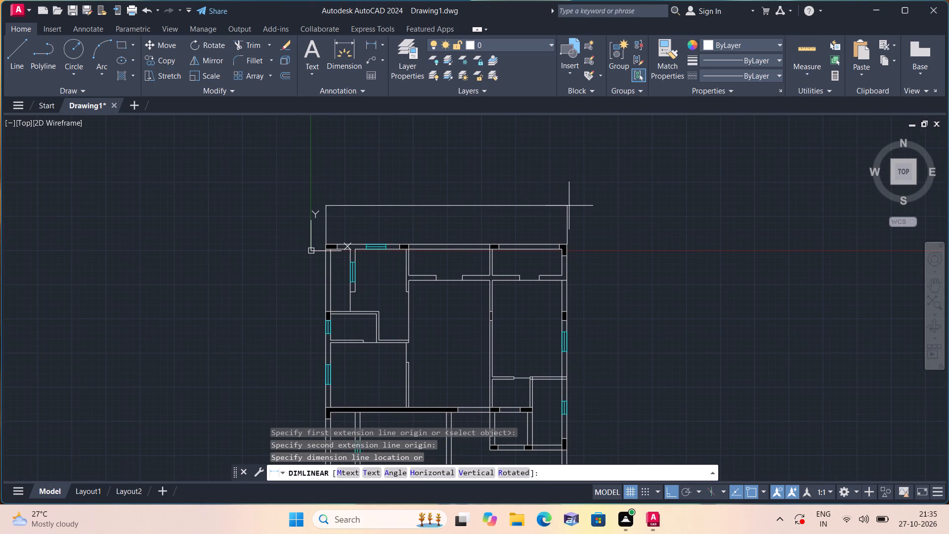
click(563, 192)
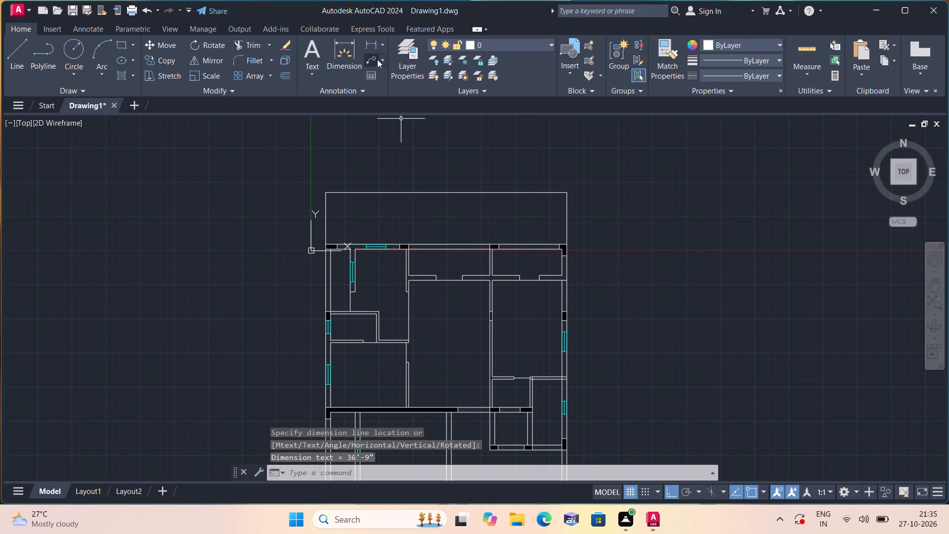
Add a vertical linear dimension along the left outer wall, from the plan's top-left corner to its bottom-left corner.
click(374, 44)
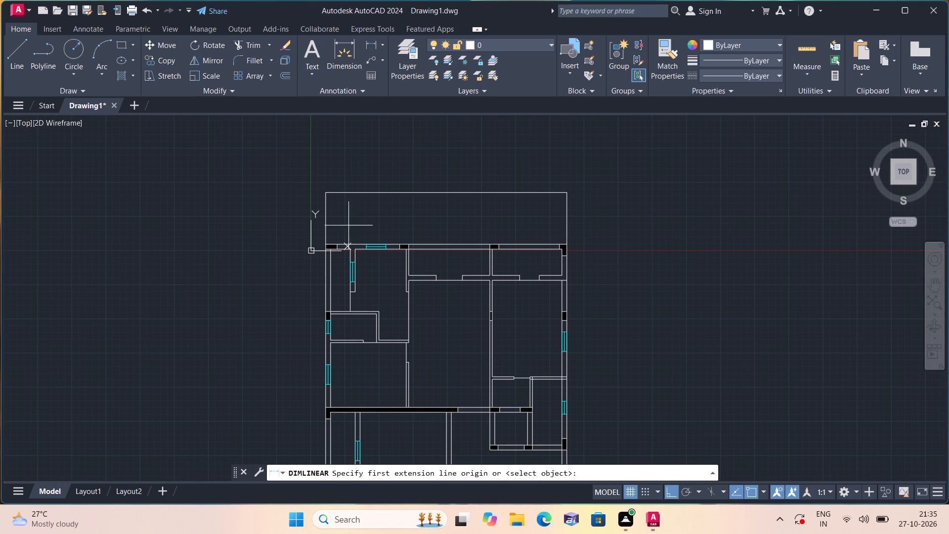
click(325, 242)
middle_drag(323, 291, 317, 245)
scroll(322, 292, down, 2)
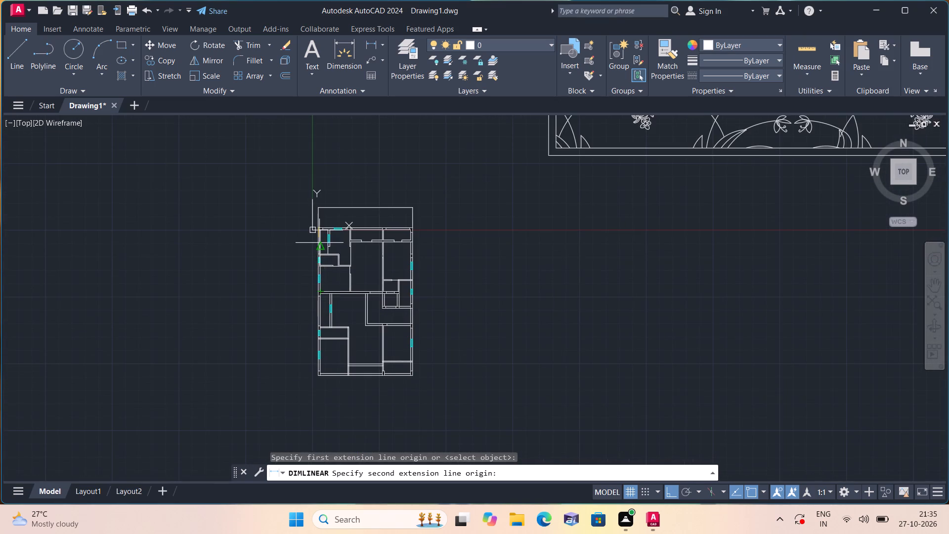
scroll(315, 353, up, 3)
middle_drag(316, 369, 310, 361)
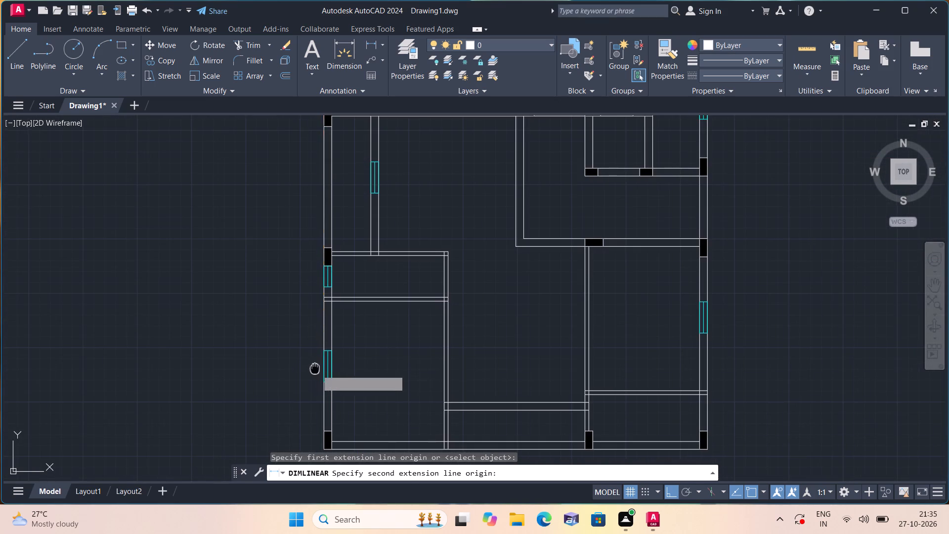
middle_drag(310, 361, 324, 257)
scroll(324, 345, up, 1)
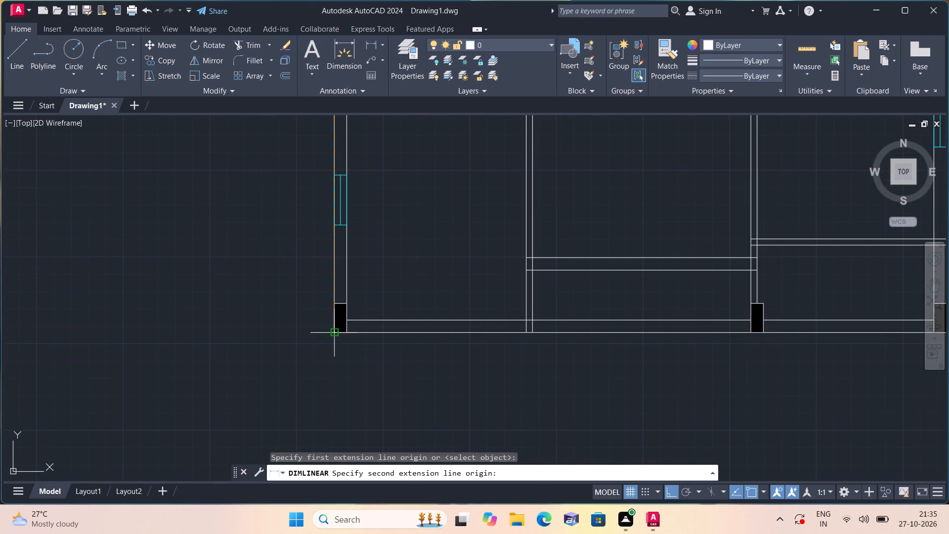
click(333, 329)
click(311, 332)
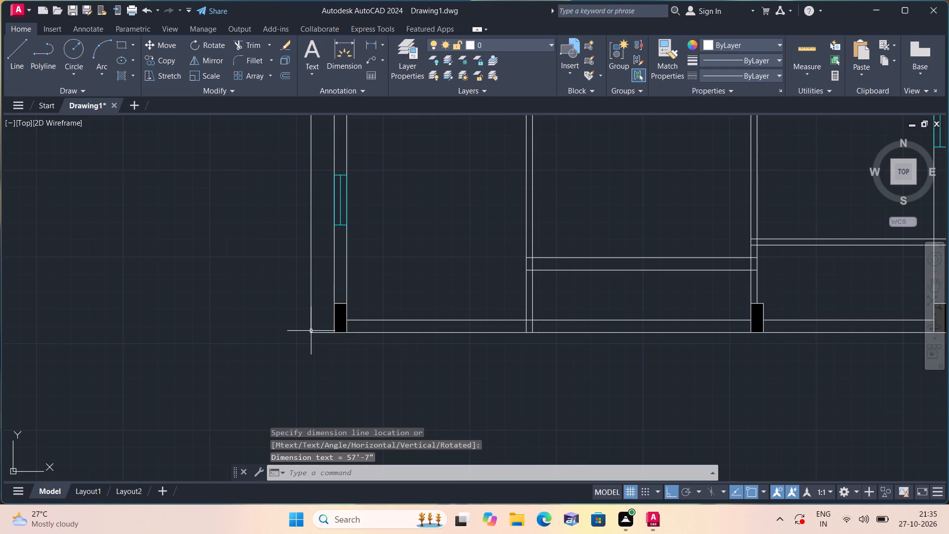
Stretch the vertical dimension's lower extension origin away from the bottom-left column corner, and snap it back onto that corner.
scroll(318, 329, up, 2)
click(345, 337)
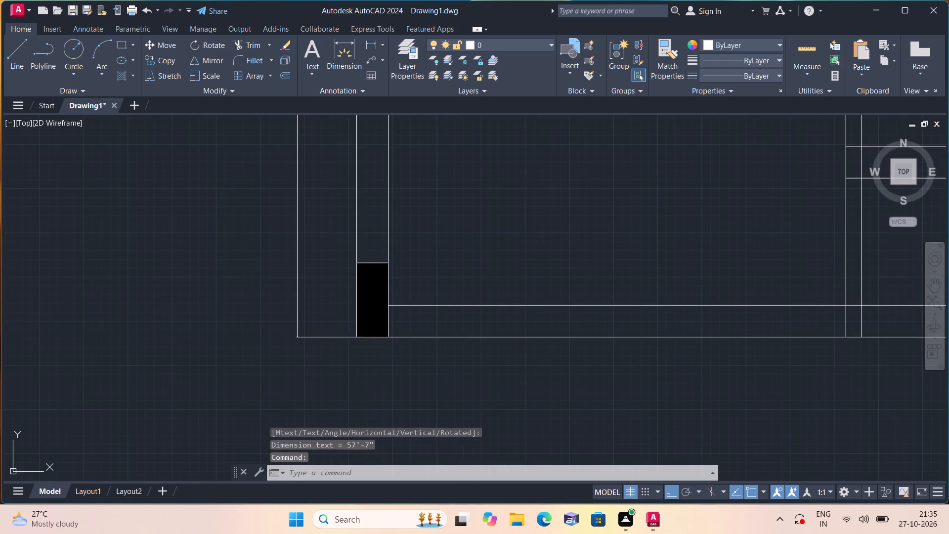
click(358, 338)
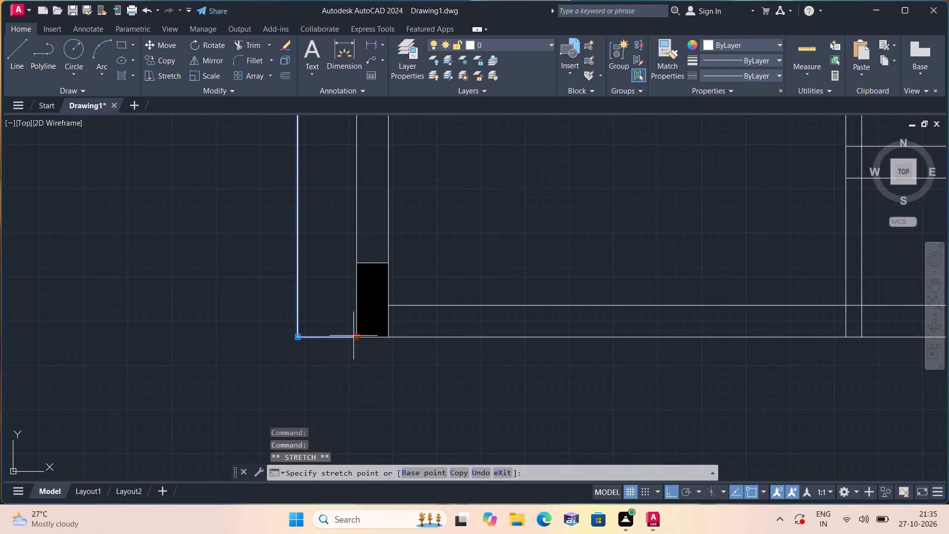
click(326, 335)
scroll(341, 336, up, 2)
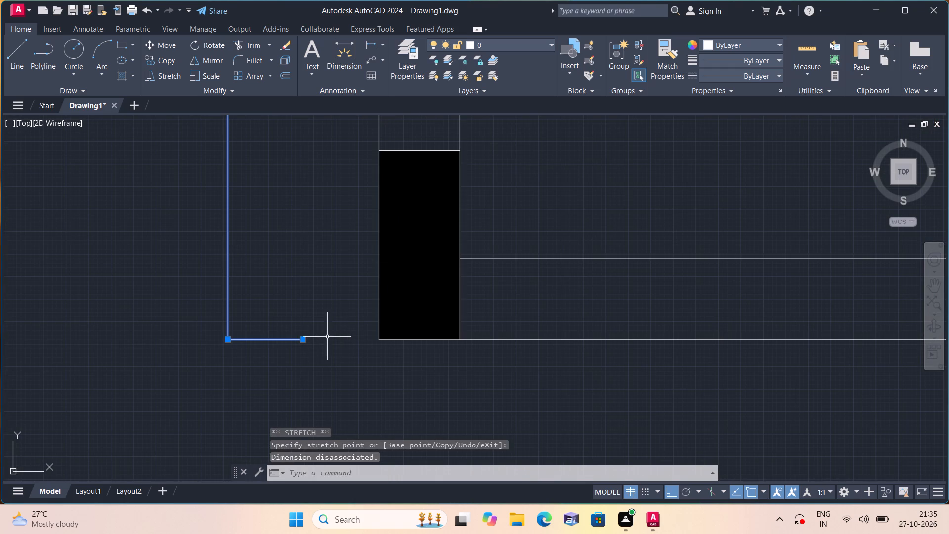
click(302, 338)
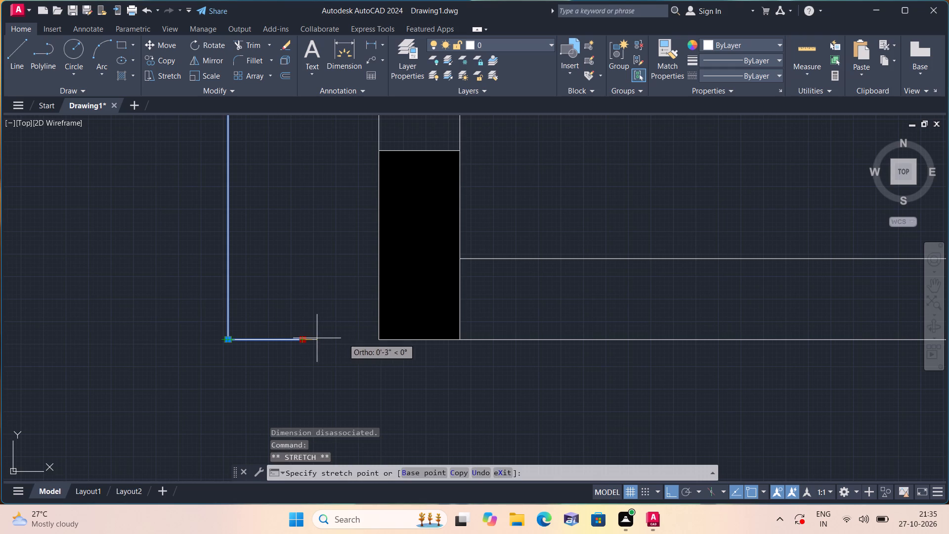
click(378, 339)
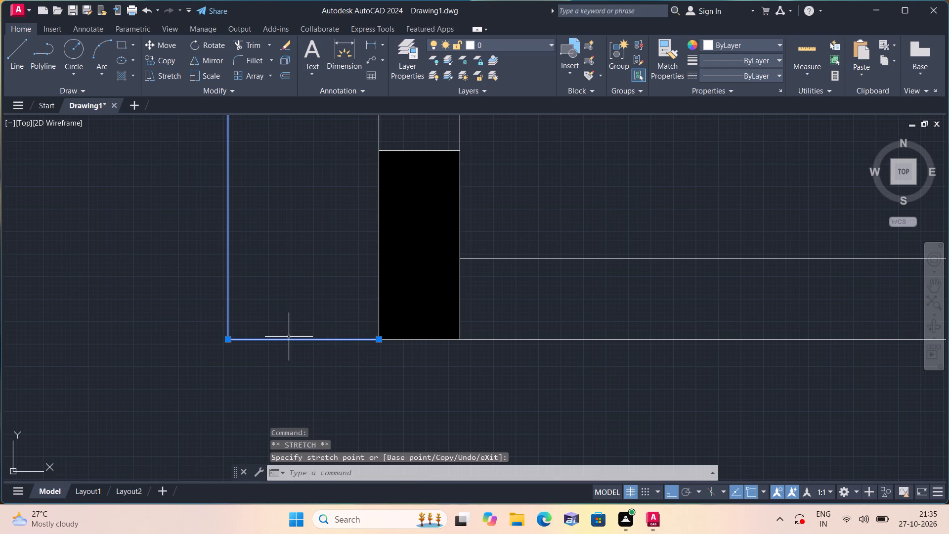
Move the vertical dimension's line slightly farther outward from the left outer wall.
click(228, 337)
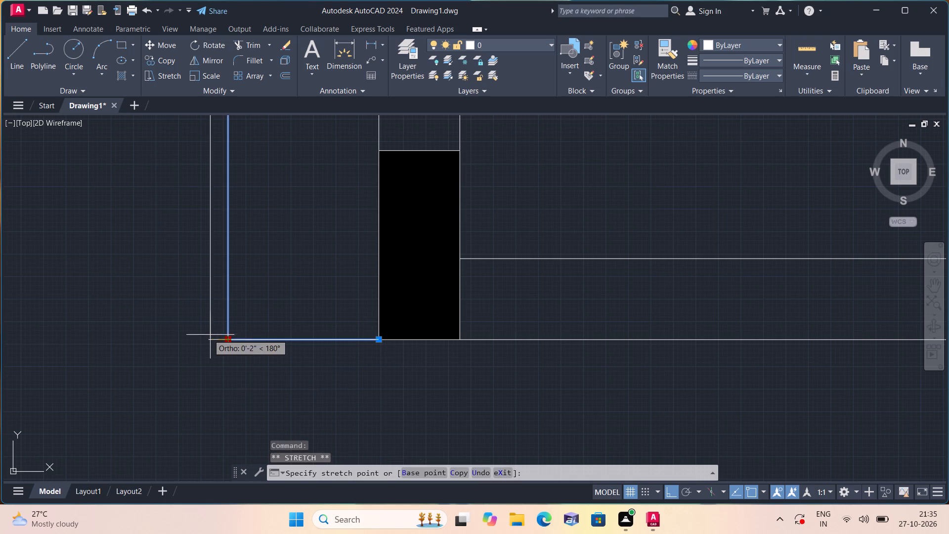
click(181, 329)
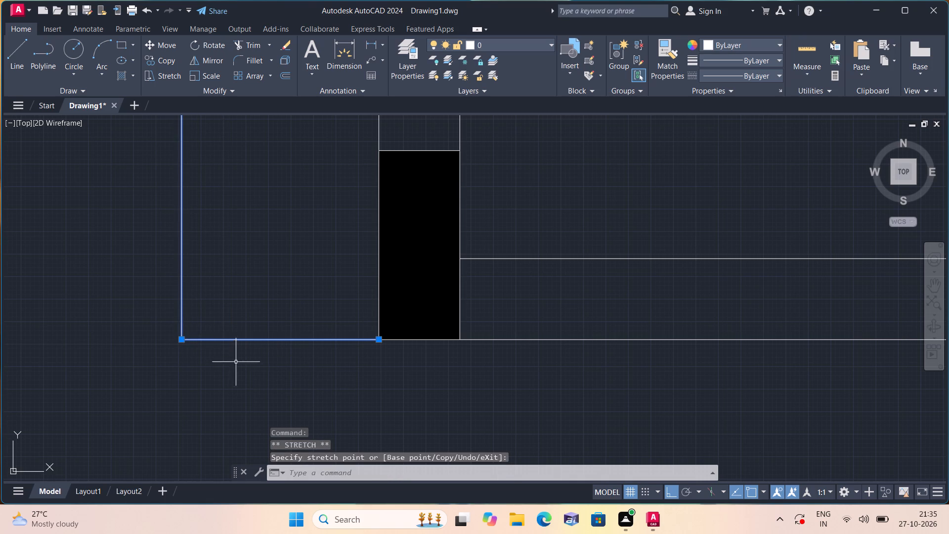
Select all dimensions similar to the vertical one and set their text height to 6".
drag(241, 366, 235, 355)
click(174, 299)
right_click(265, 295)
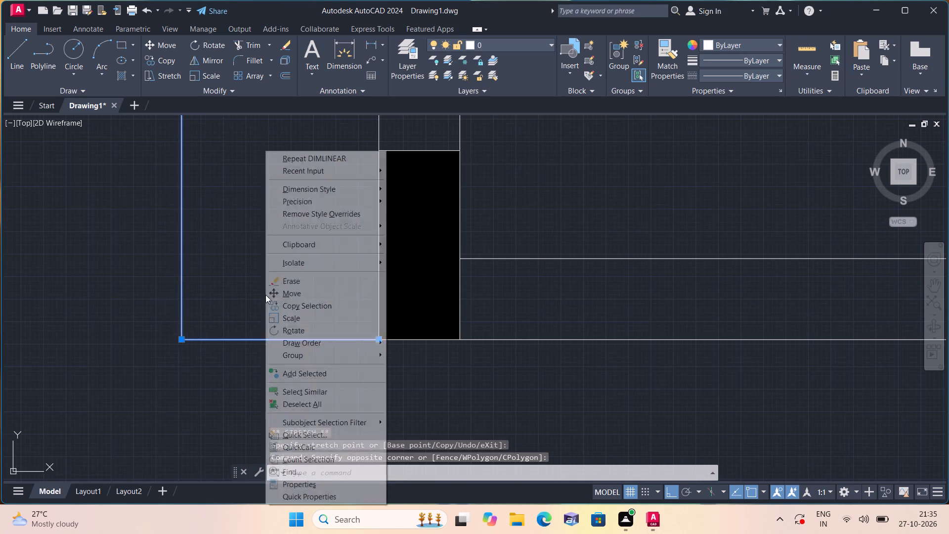
click(303, 393)
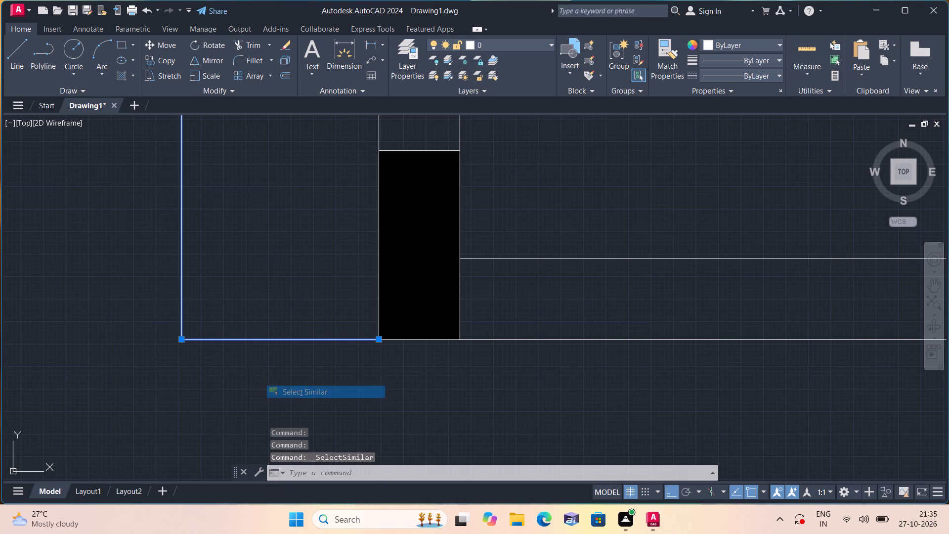
right_click(297, 371)
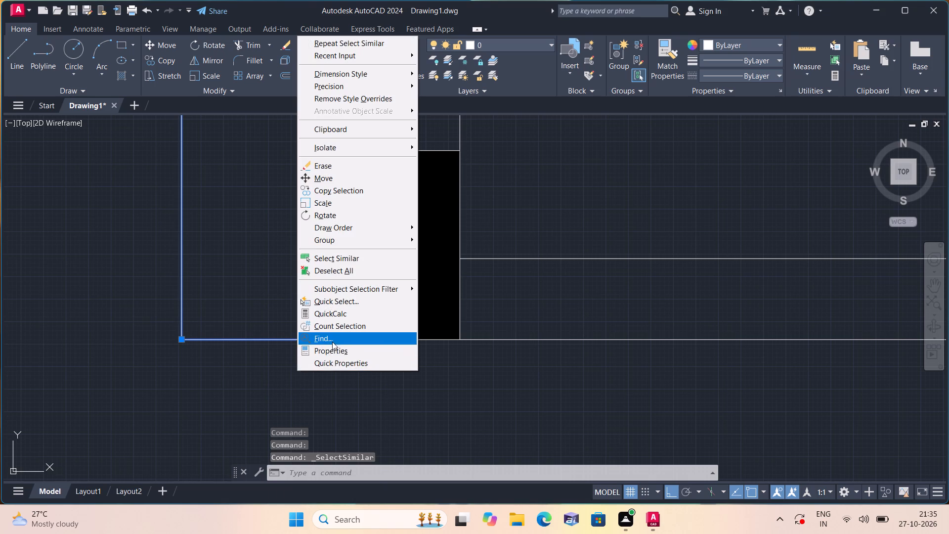
click(329, 350)
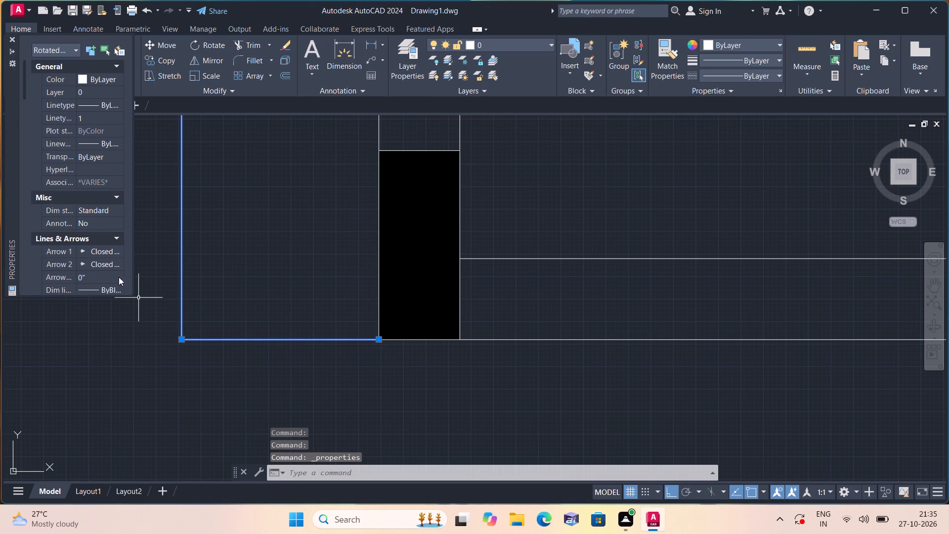
scroll(80, 243, down, 4)
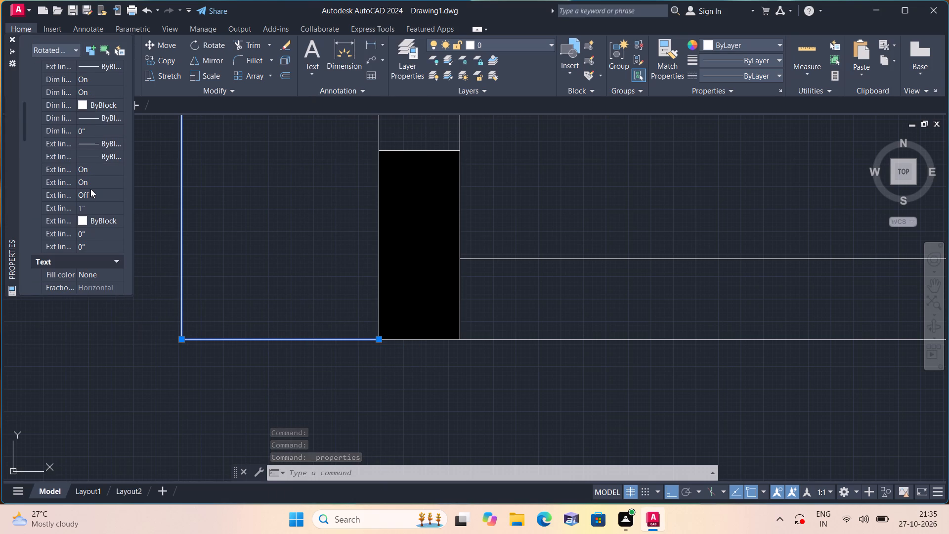
scroll(90, 189, down, 1)
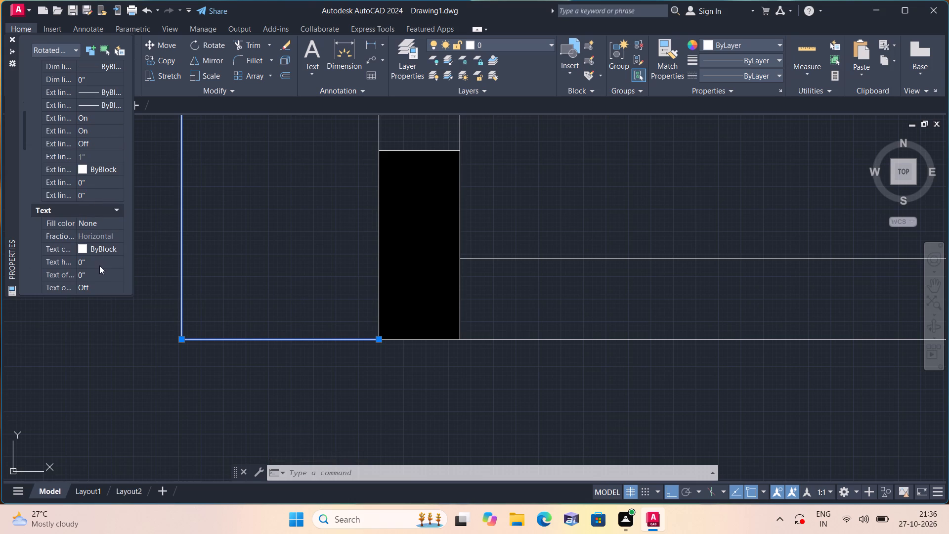
click(93, 261)
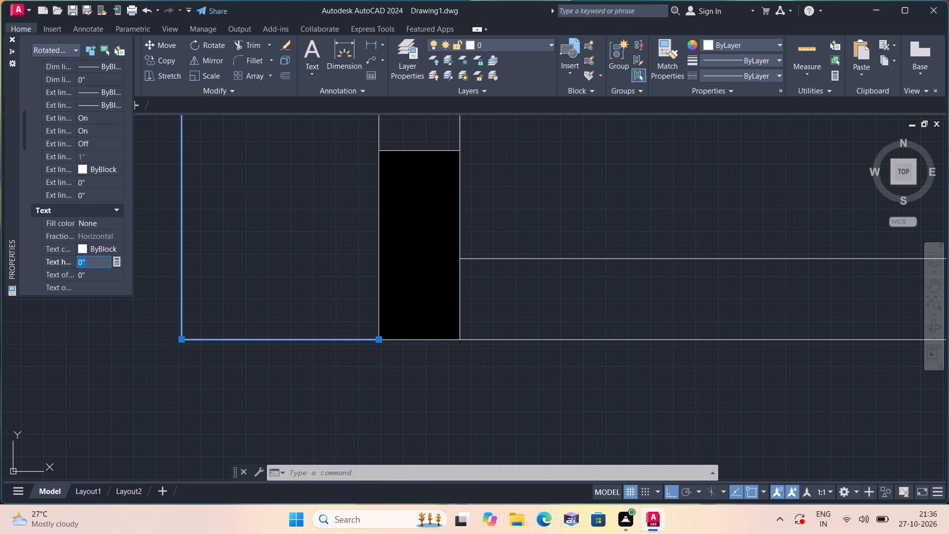
key(BackSpace)
key(6)
key(shift+quotedbl)
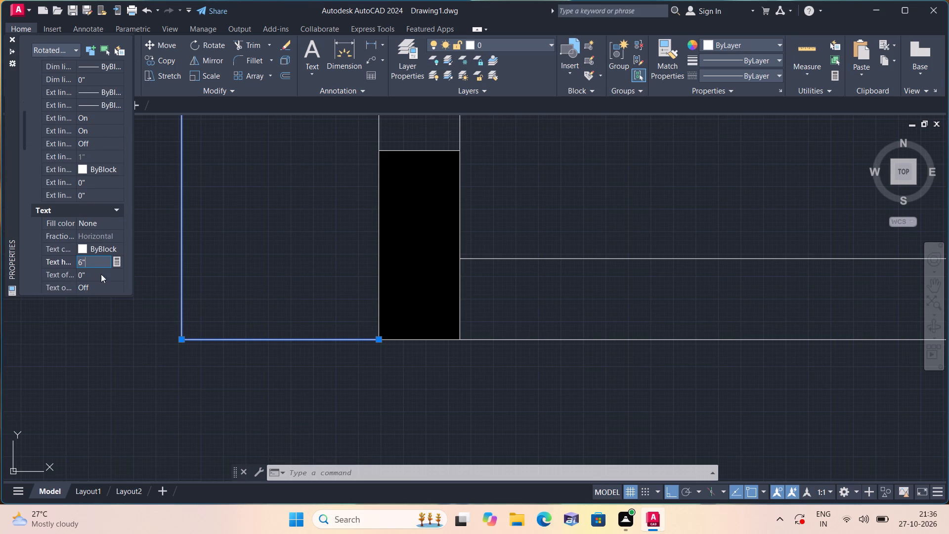
click(127, 307)
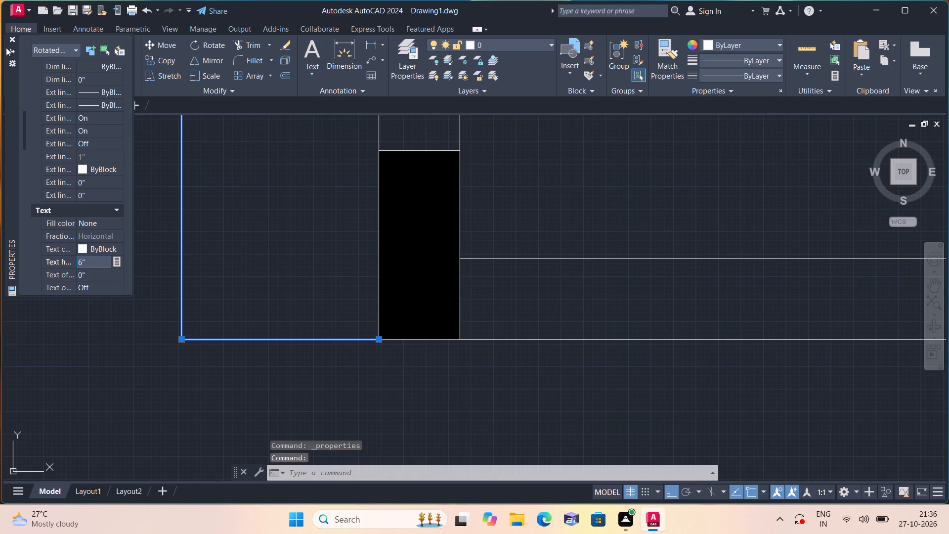
click(10, 38)
scroll(136, 175, down, 2)
middle_drag(180, 237, 193, 260)
scroll(187, 249, down, 1)
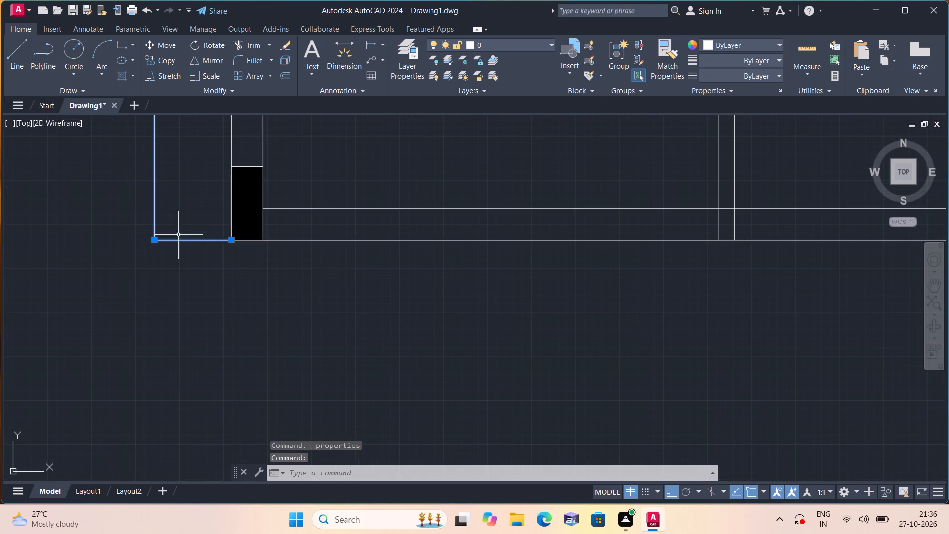
Deselect the dimensions and check how readable the overall dimension text is around the whole plan.
middle_drag(193, 260, 281, 357)
scroll(295, 335, down, 2)
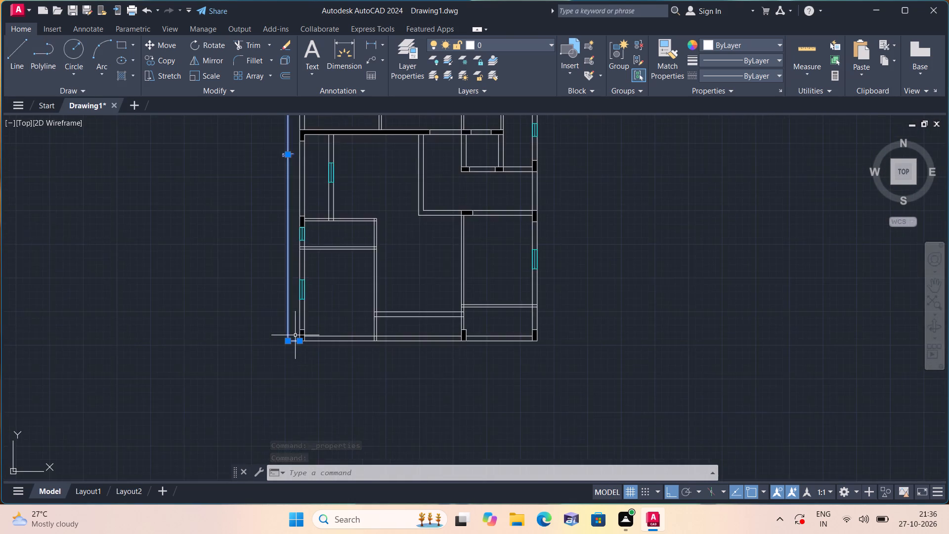
scroll(295, 335, down, 4)
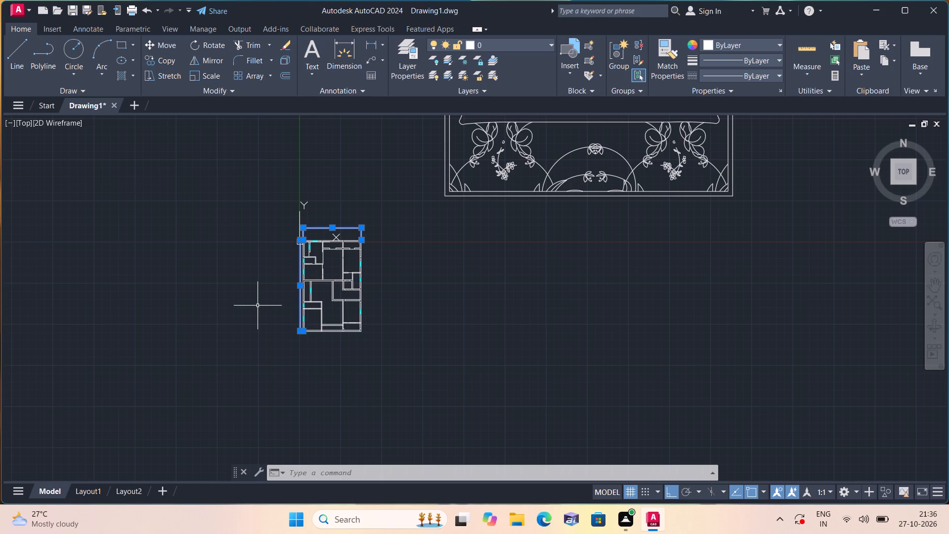
key(Escape)
scroll(274, 313, up, 2)
scroll(386, 265, up, 2)
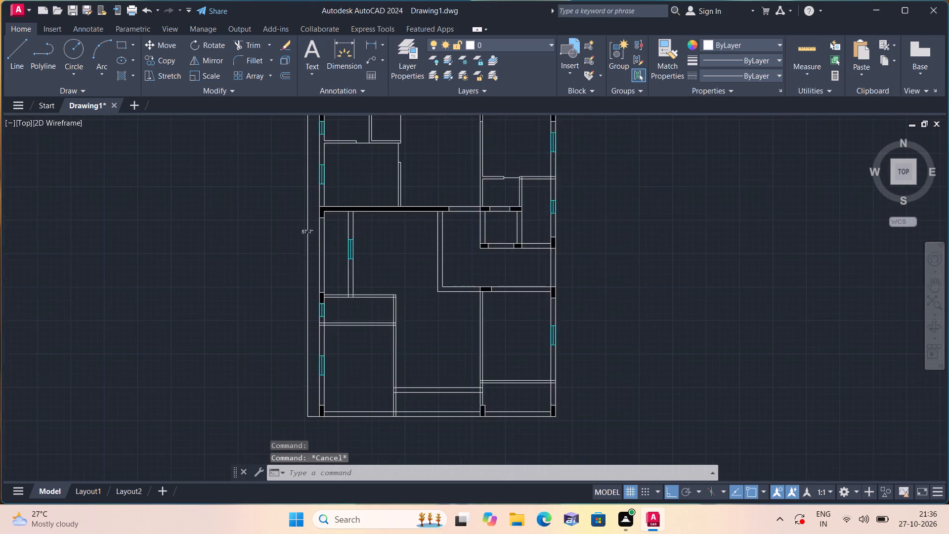
scroll(380, 261, down, 1)
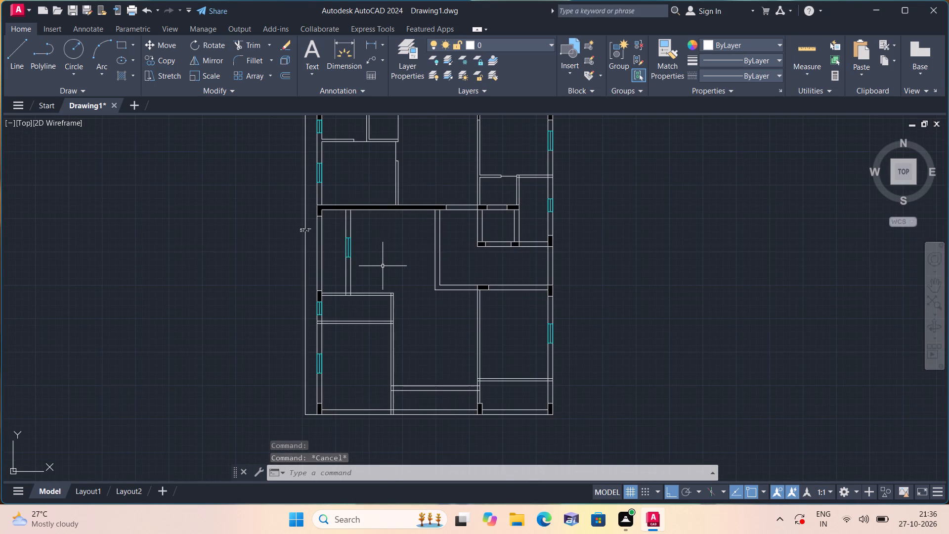
scroll(404, 271, down, 1)
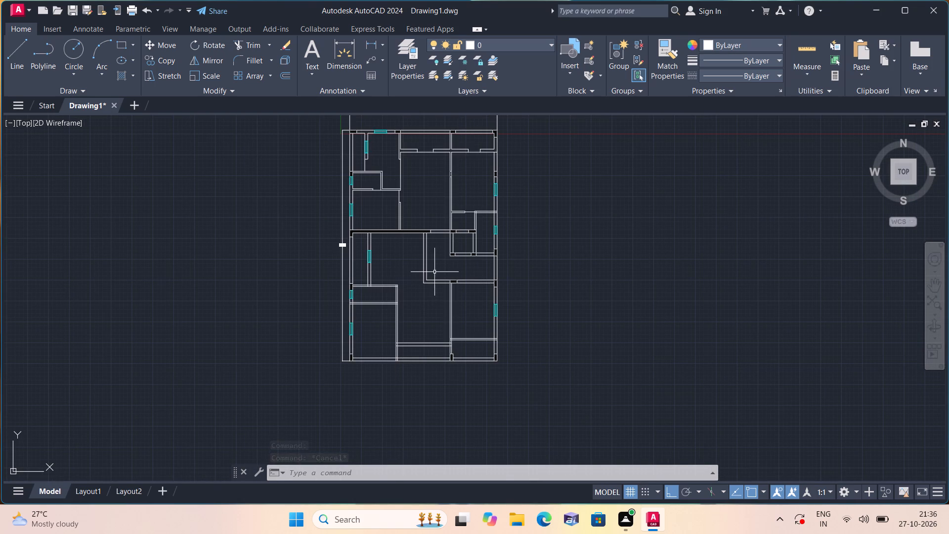
middle_drag(434, 275, 380, 302)
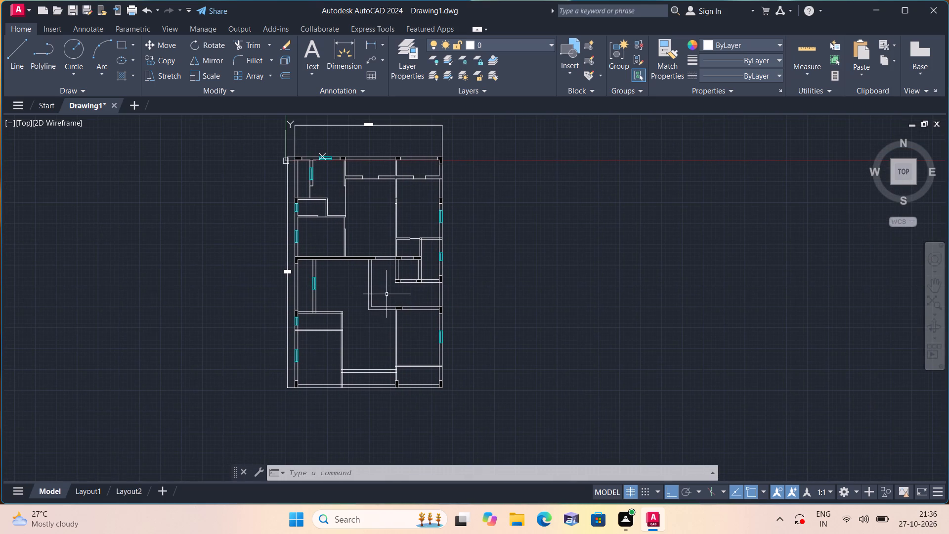
Draw a line 3' inward from the right outer wall along the passage's lower wall, continuing perpendicular up to its upper wall.
scroll(411, 281, up, 2)
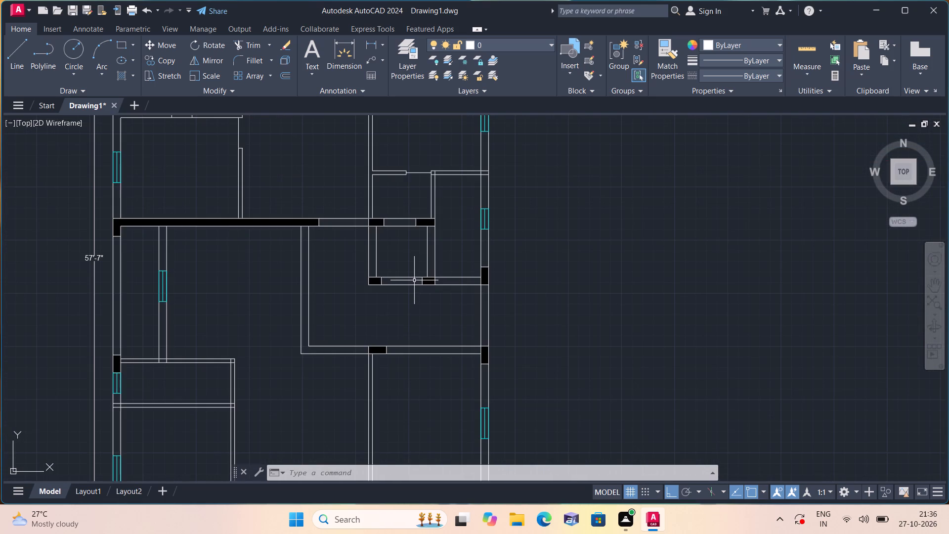
text(l)
key(space)
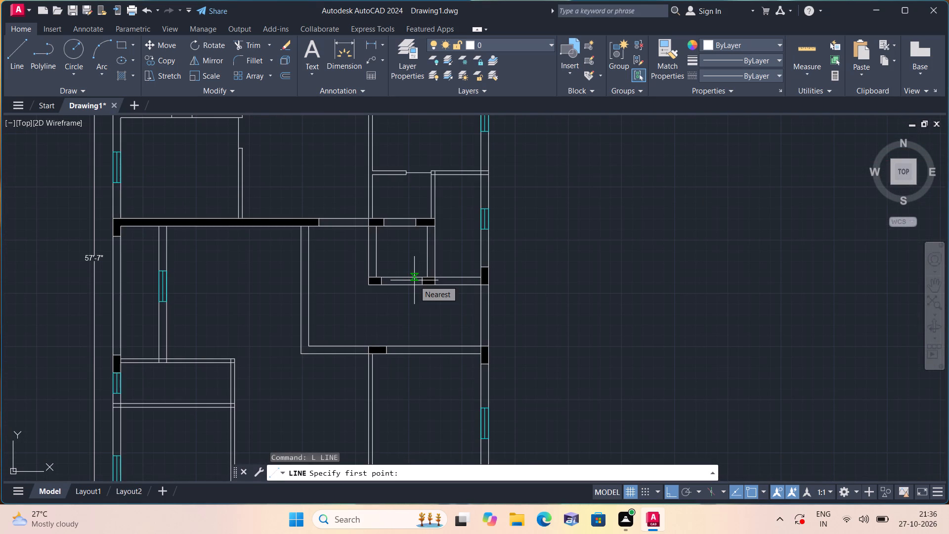
scroll(476, 360, up, 2)
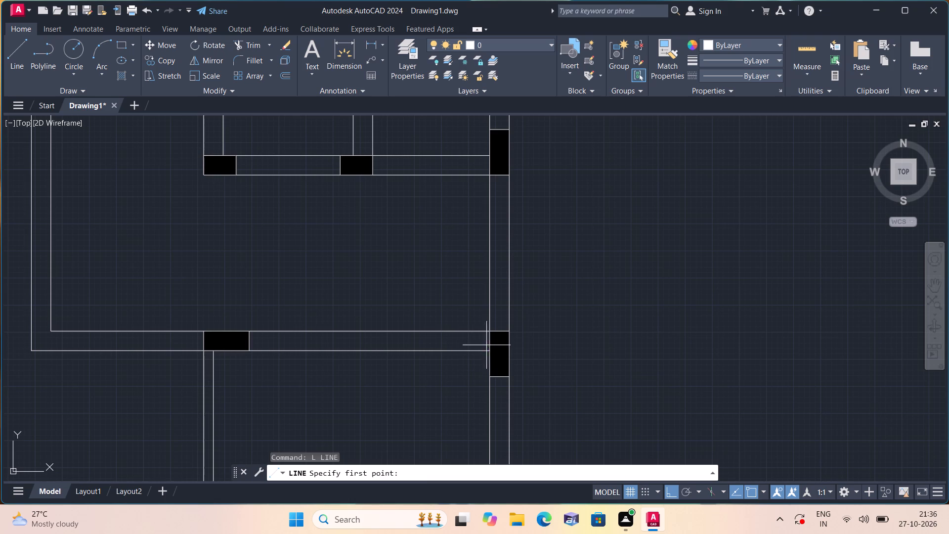
click(491, 328)
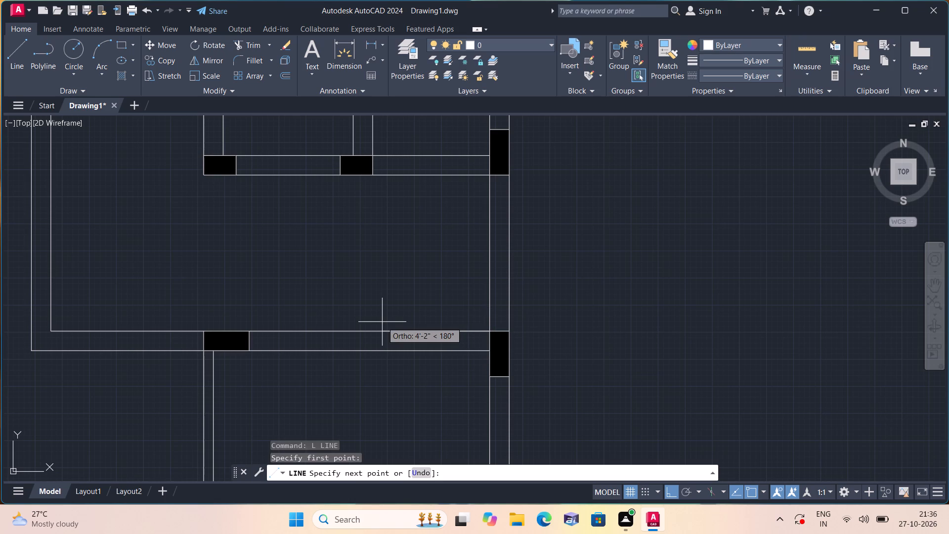
text(3')
key(space)
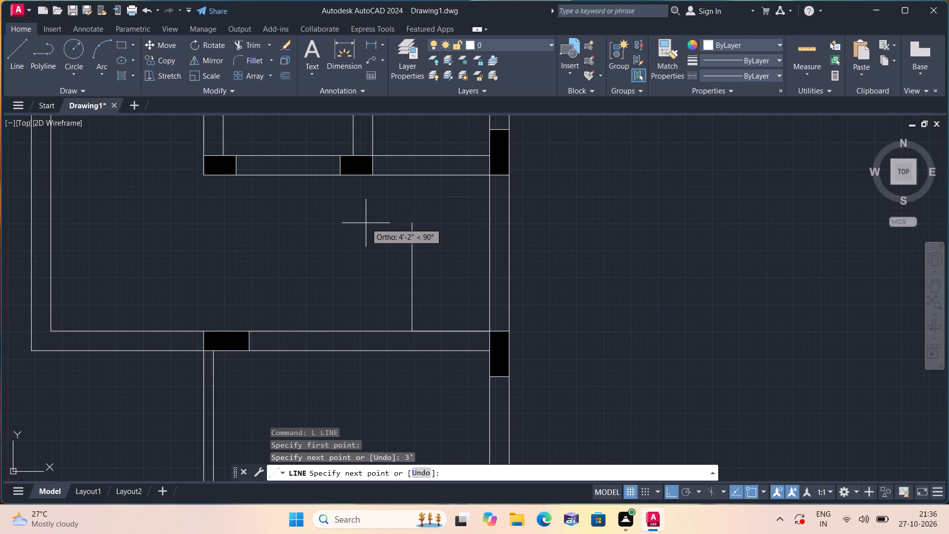
click(418, 173)
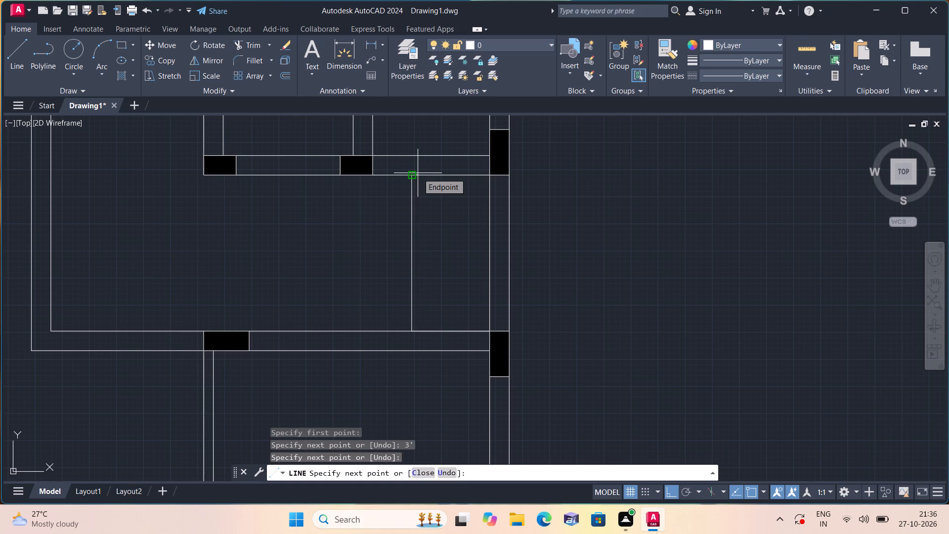
key(space)
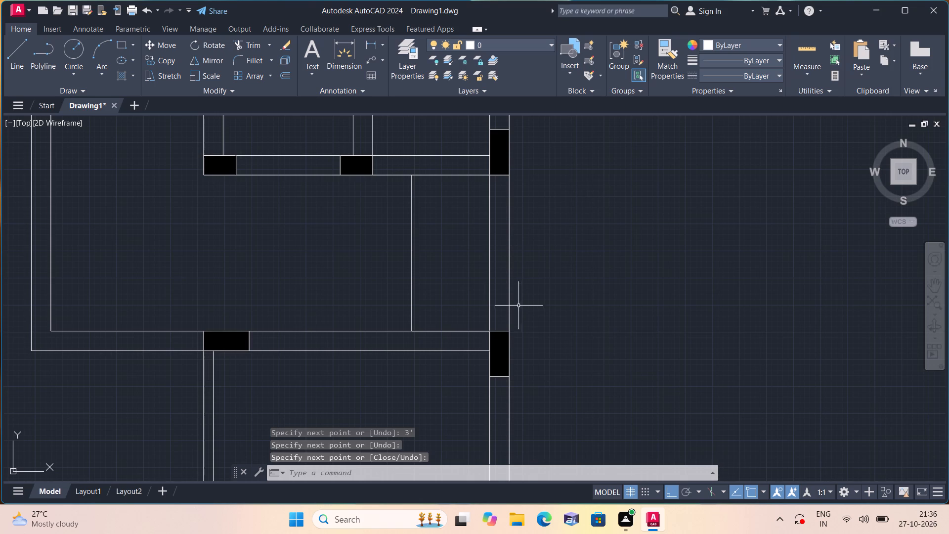
Delete the 3' horizontal construction line lying along the passage's lower wall beside the right column.
scroll(474, 314, up, 1)
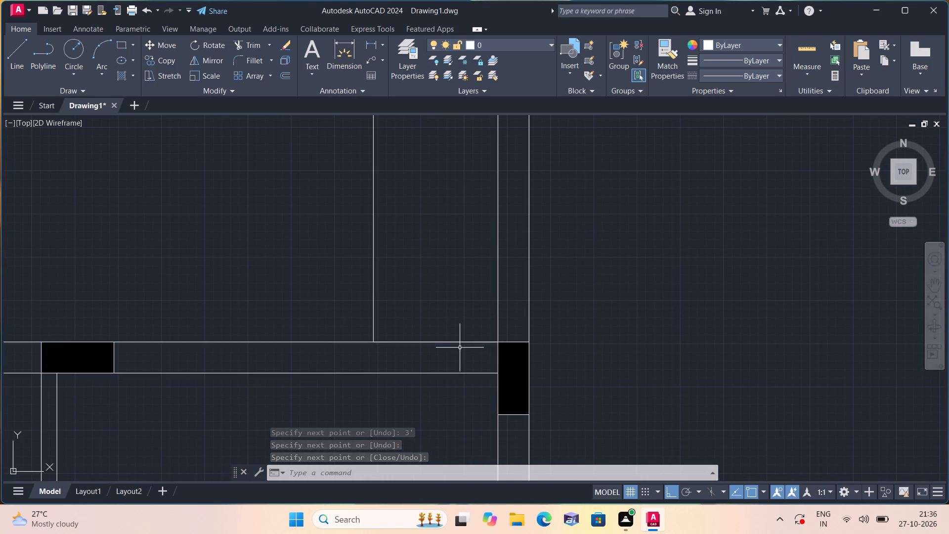
click(461, 340)
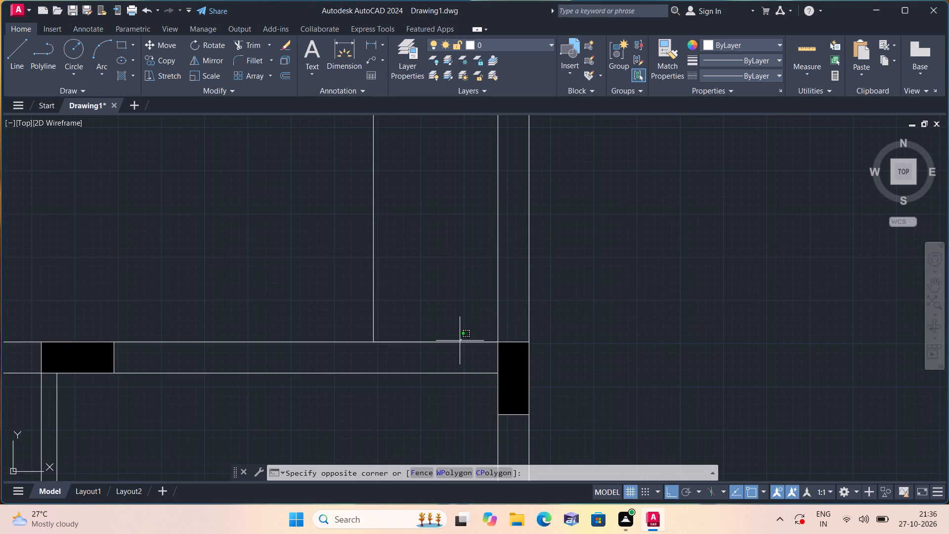
click(460, 341)
click(460, 341)
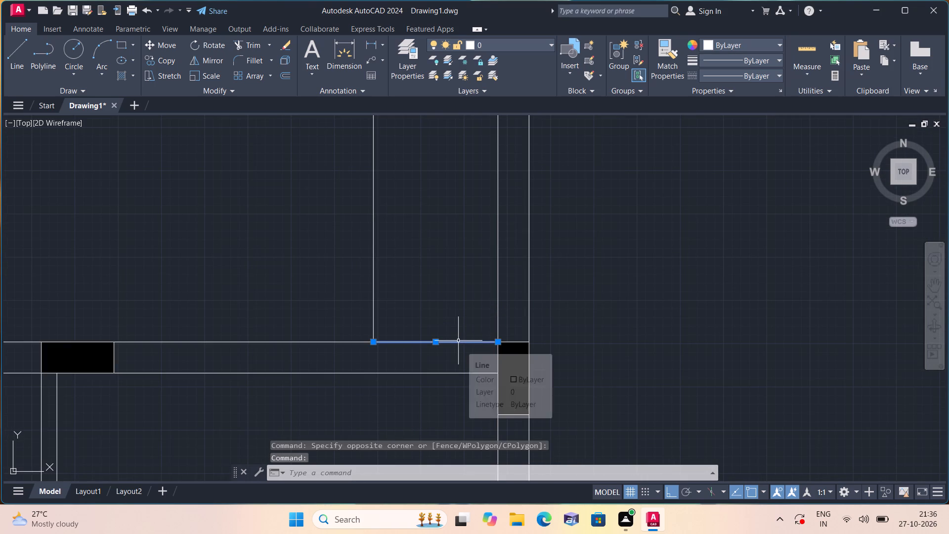
key(BackSpace)
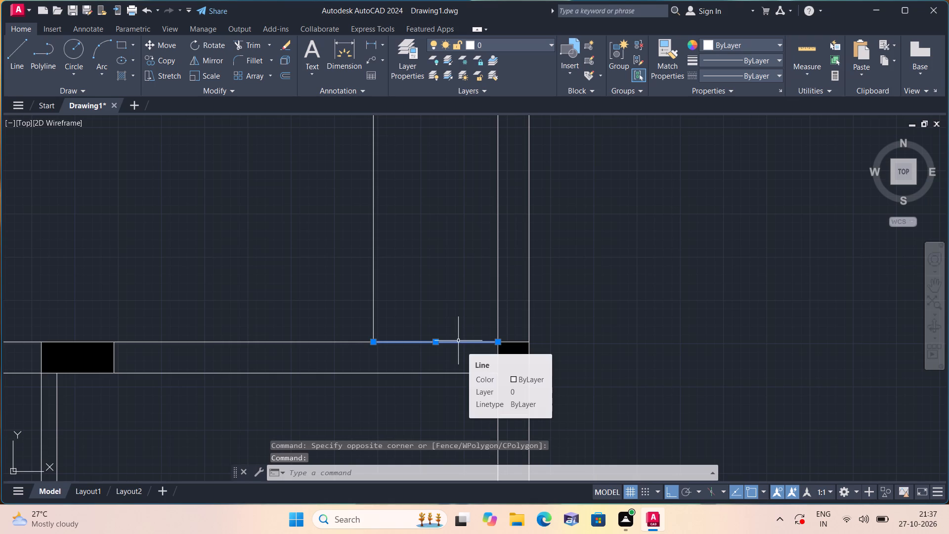
key(Delete)
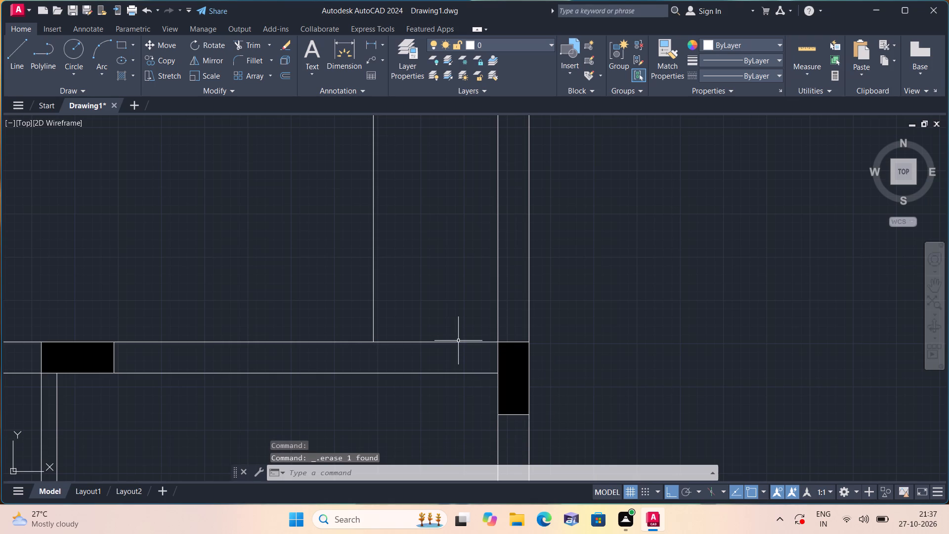
Offset the vertical line across the passage by 10" toward the inside of the plan.
key(o)
text(ff)
key(space)
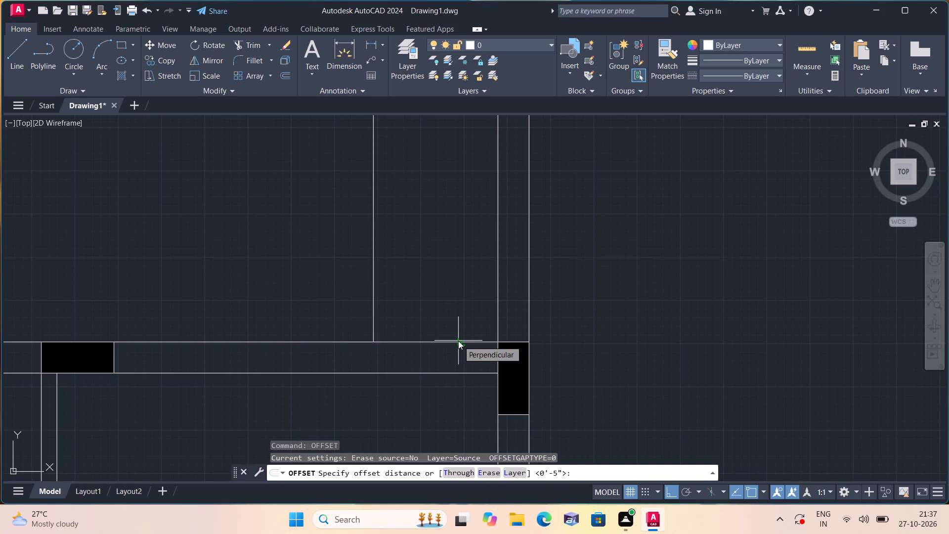
text(10)
key(shift+quotedbl)
key(space)
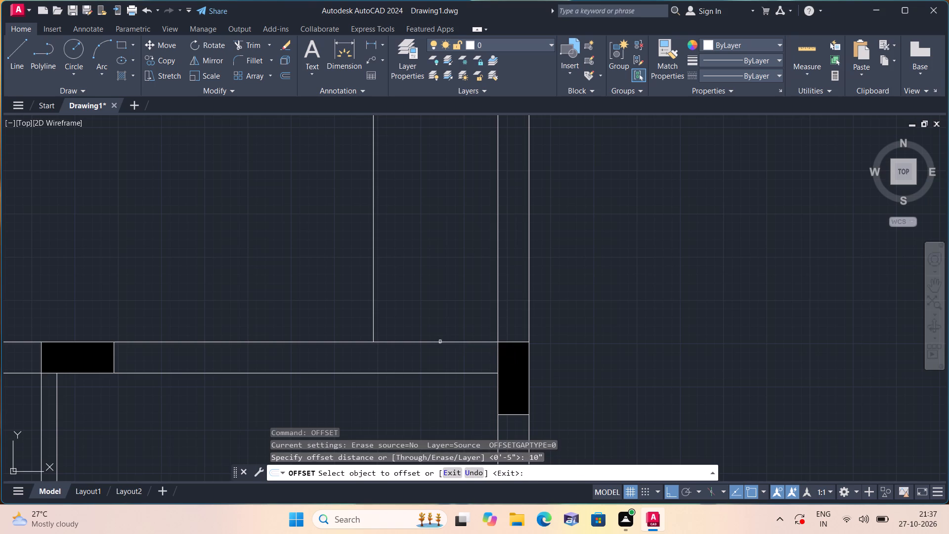
scroll(386, 313, down, 2)
click(383, 295)
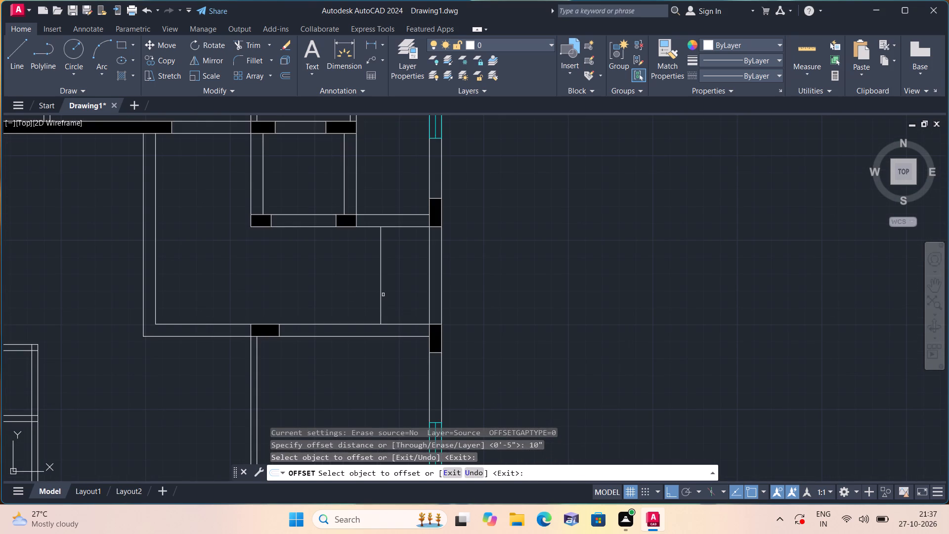
click(380, 292)
click(326, 270)
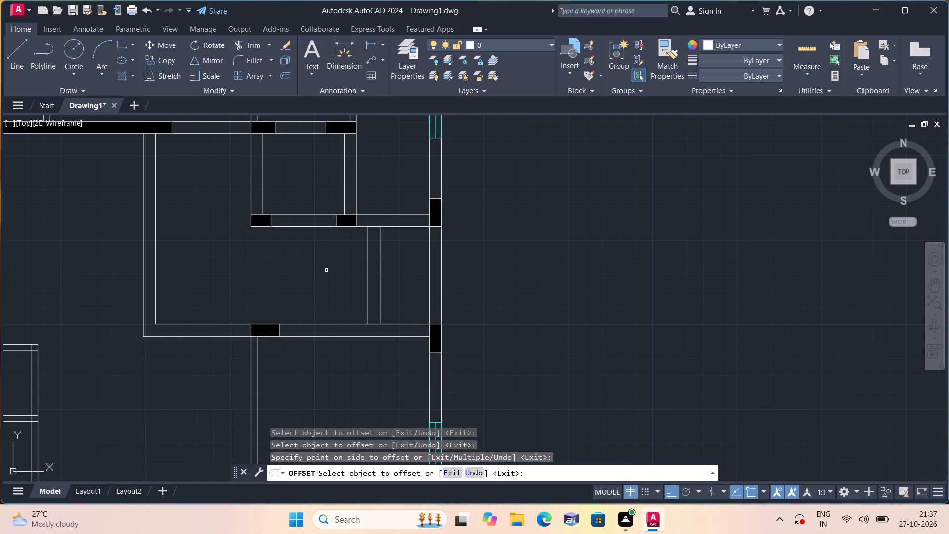
click(326, 270)
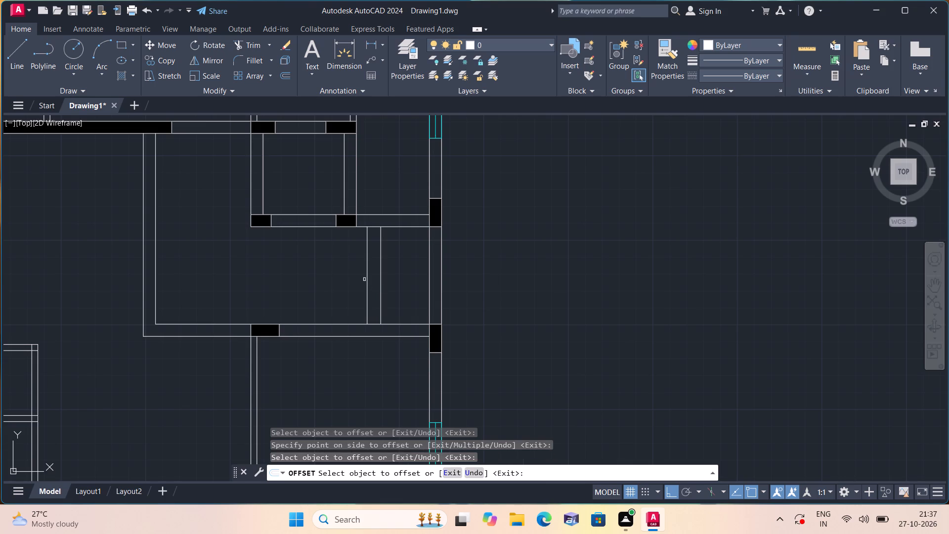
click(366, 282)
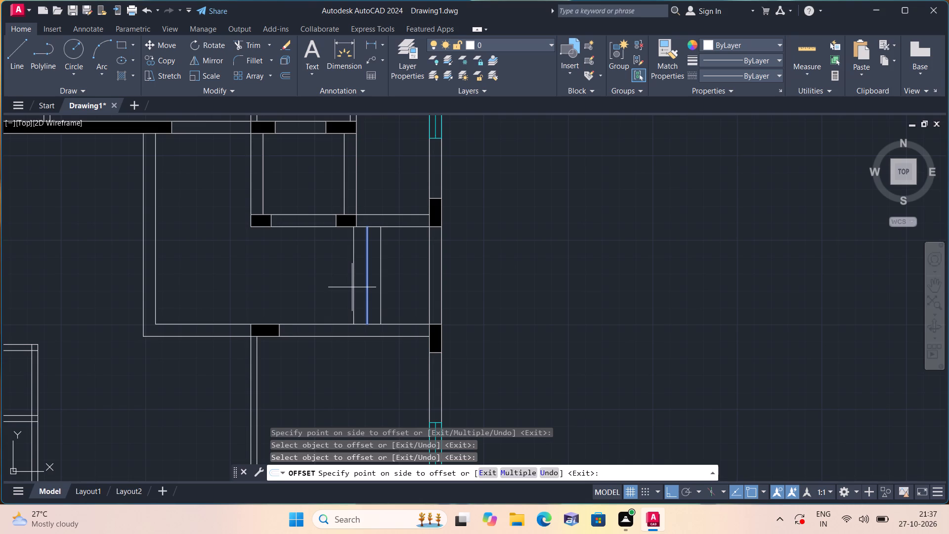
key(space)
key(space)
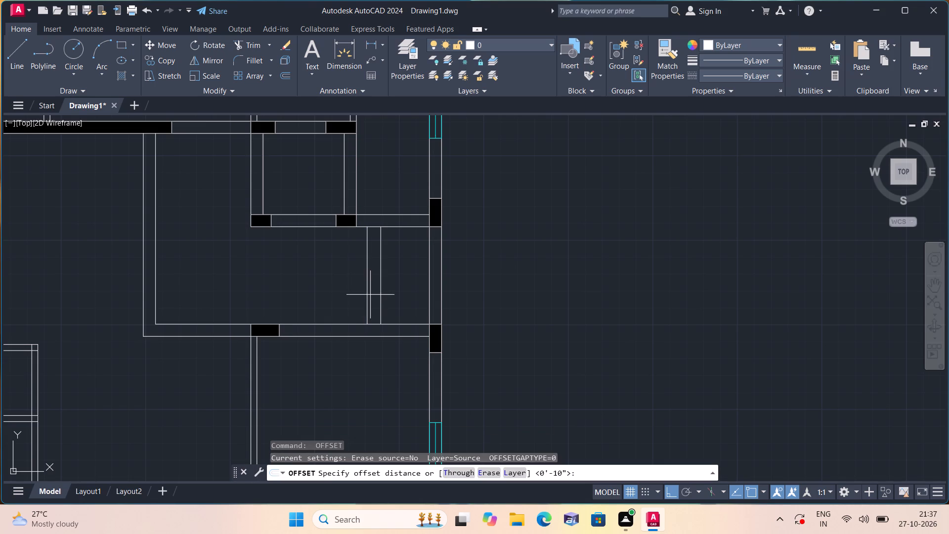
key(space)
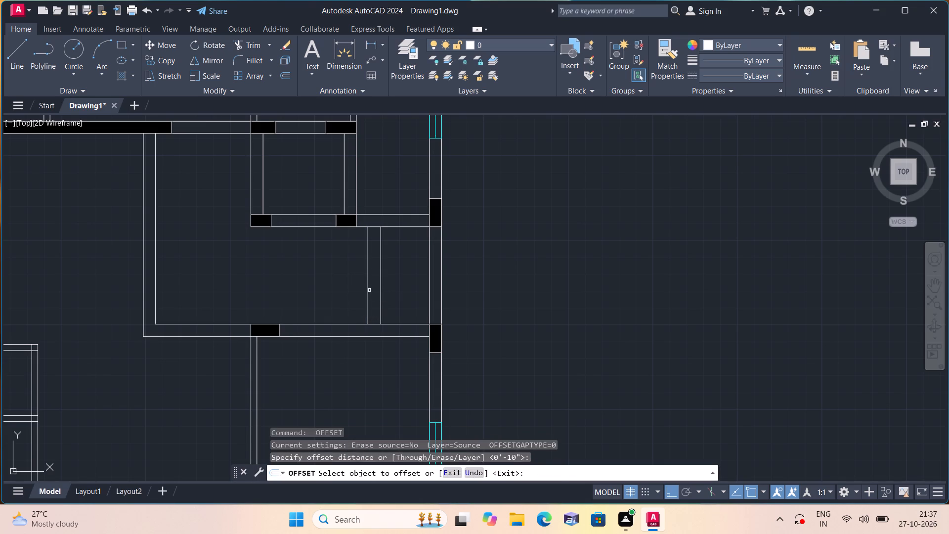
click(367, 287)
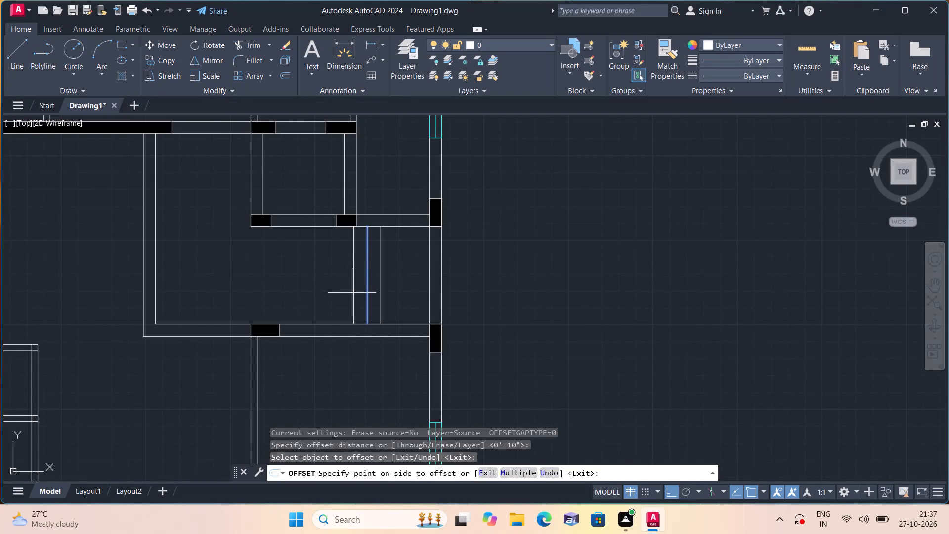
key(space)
Offset the innermost tread line successively by 10" toward the inside of the plan, adding four more staircase treads across the passage.
key(space)
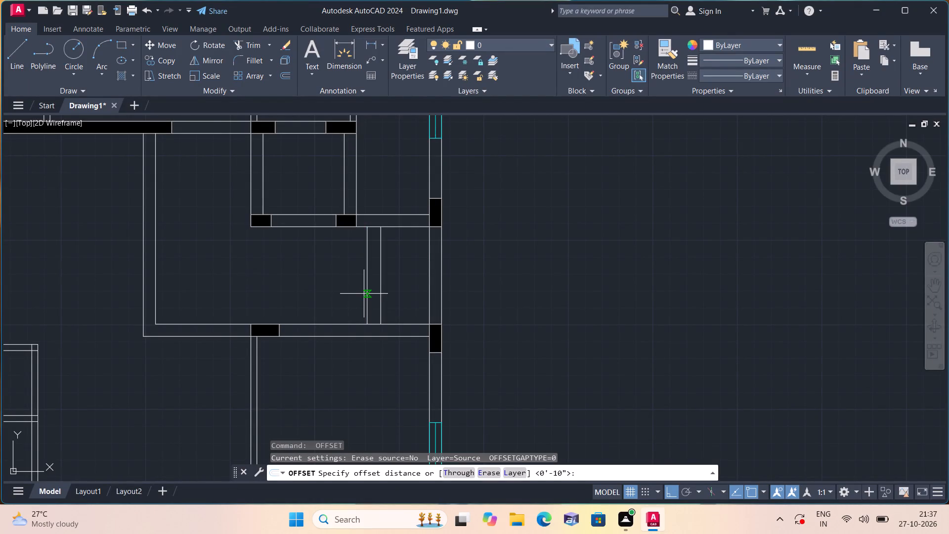
key(space)
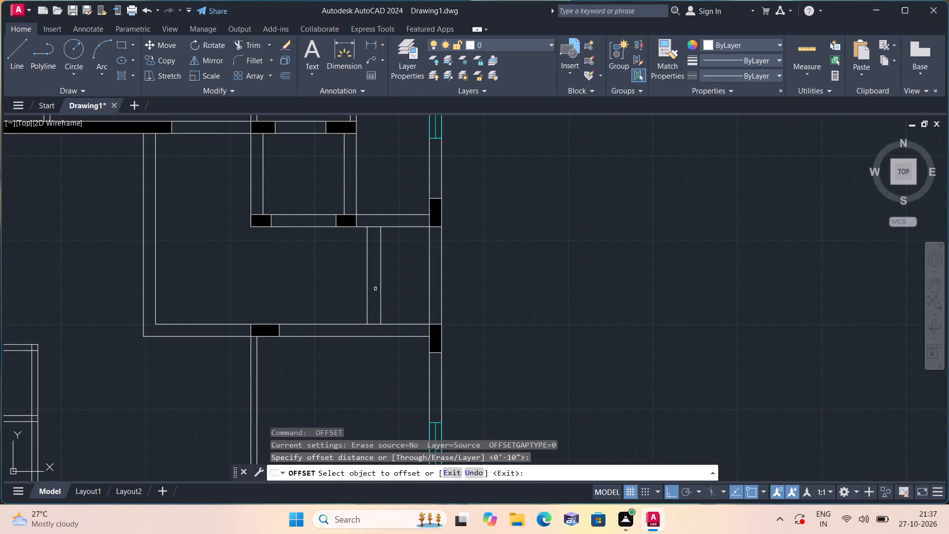
click(366, 282)
click(340, 283)
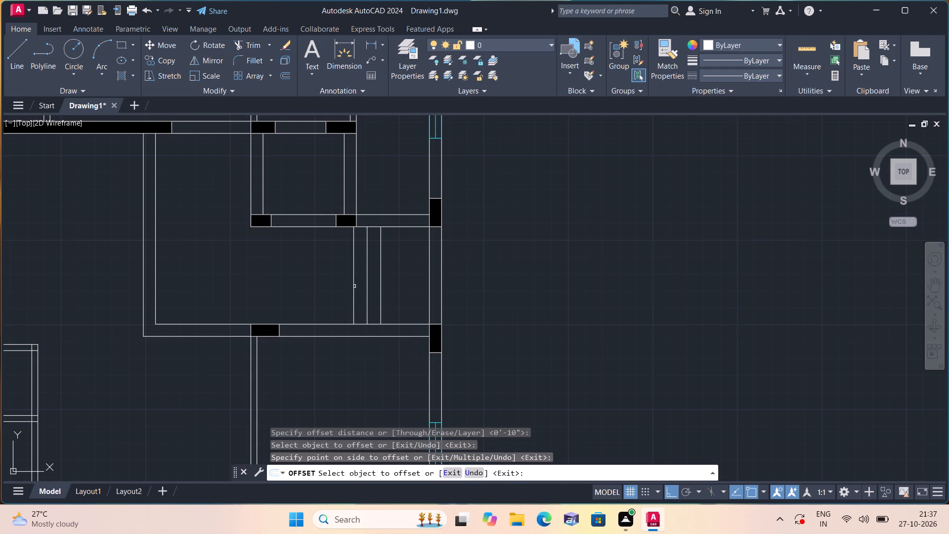
click(353, 282)
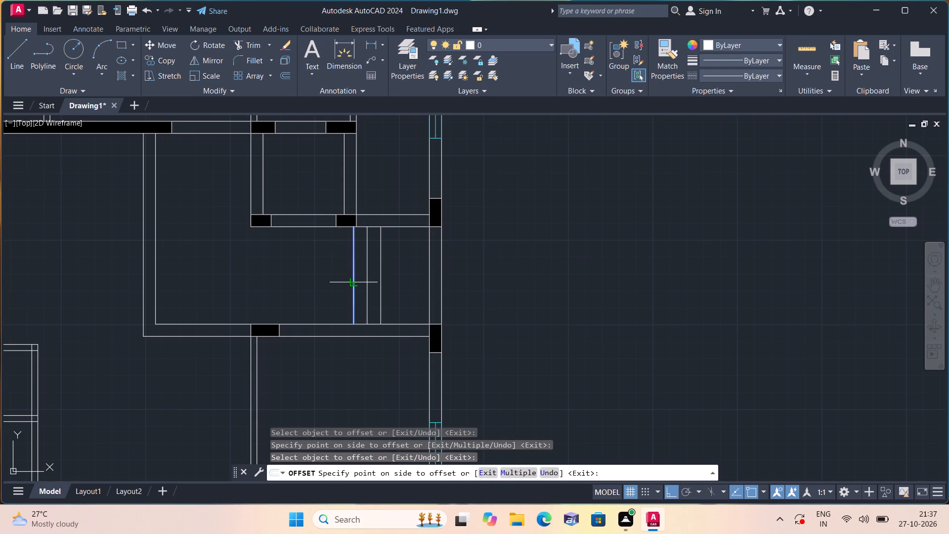
click(314, 276)
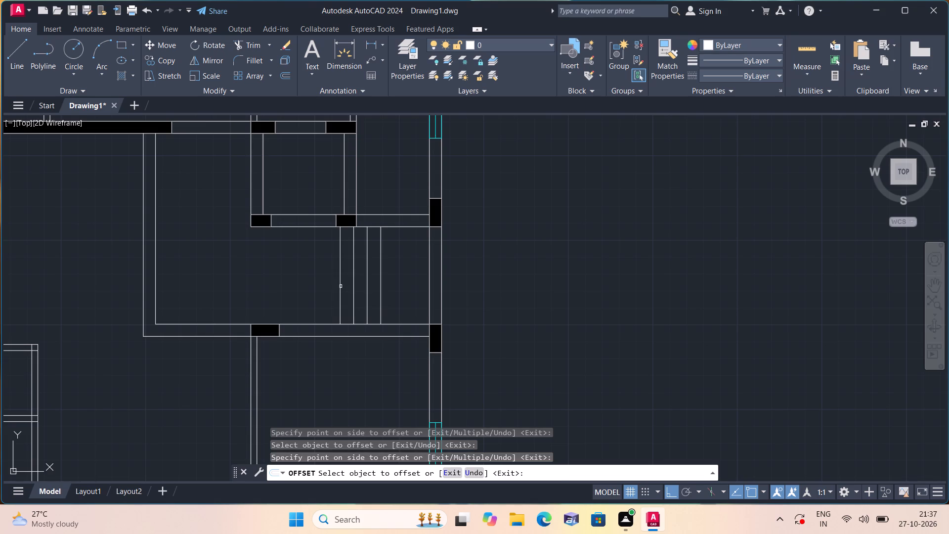
click(341, 286)
click(311, 275)
click(327, 287)
click(303, 282)
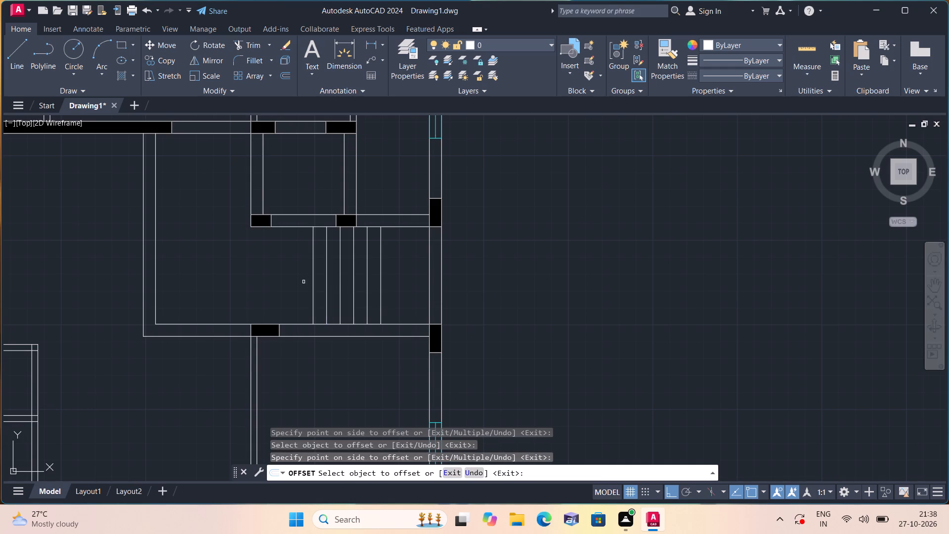
click(303, 282)
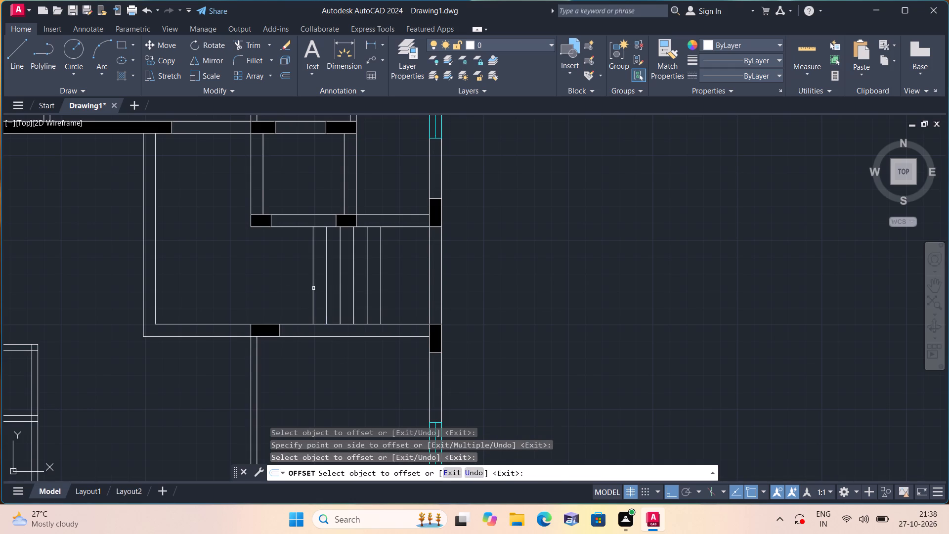
click(311, 288)
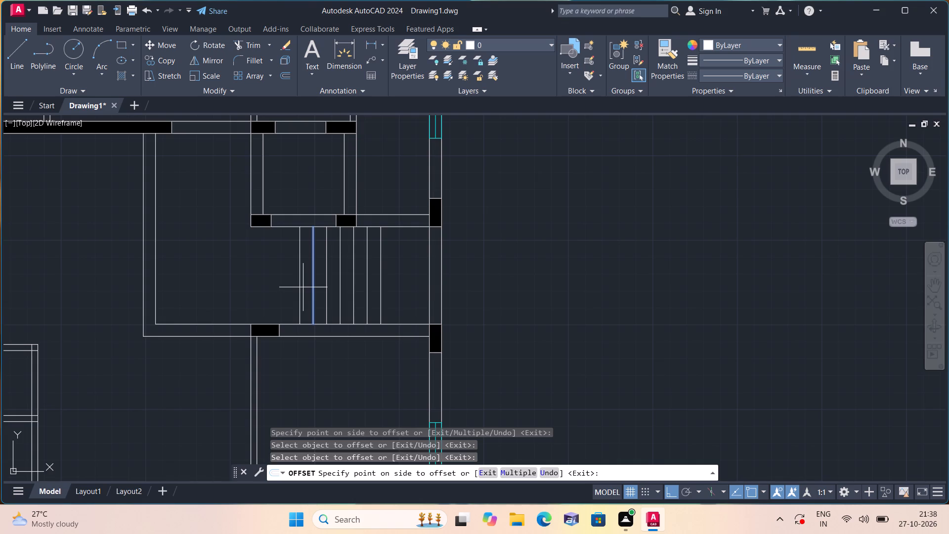
scroll(273, 295, down, 1)
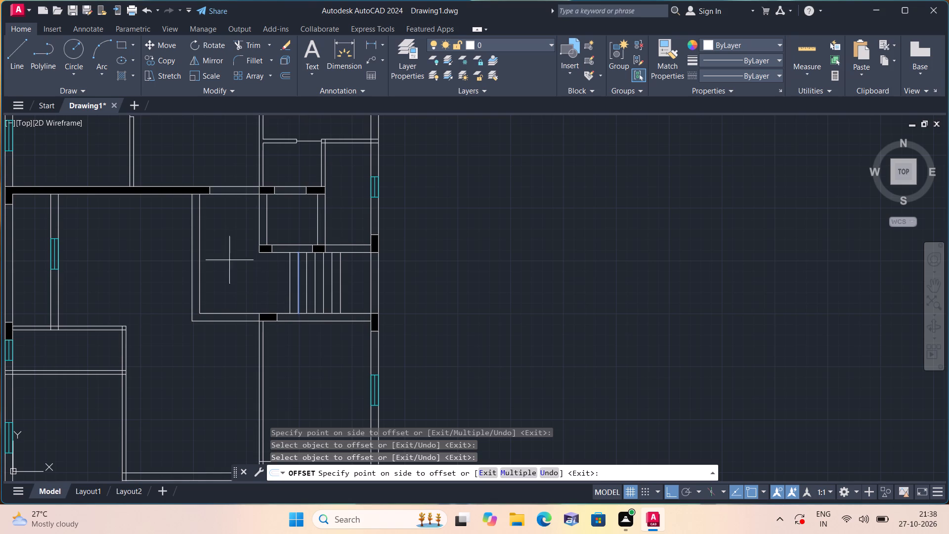
middle_drag(176, 241, 271, 276)
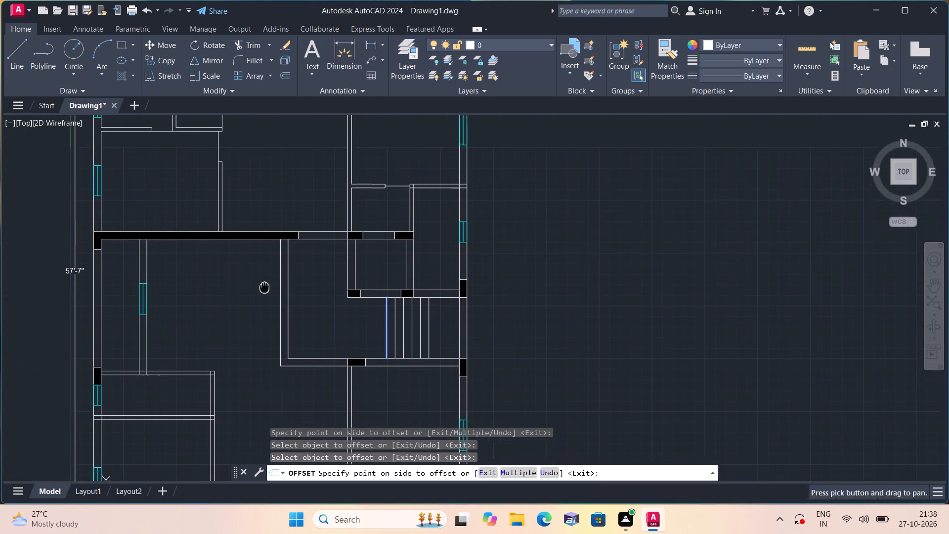
key(Escape)
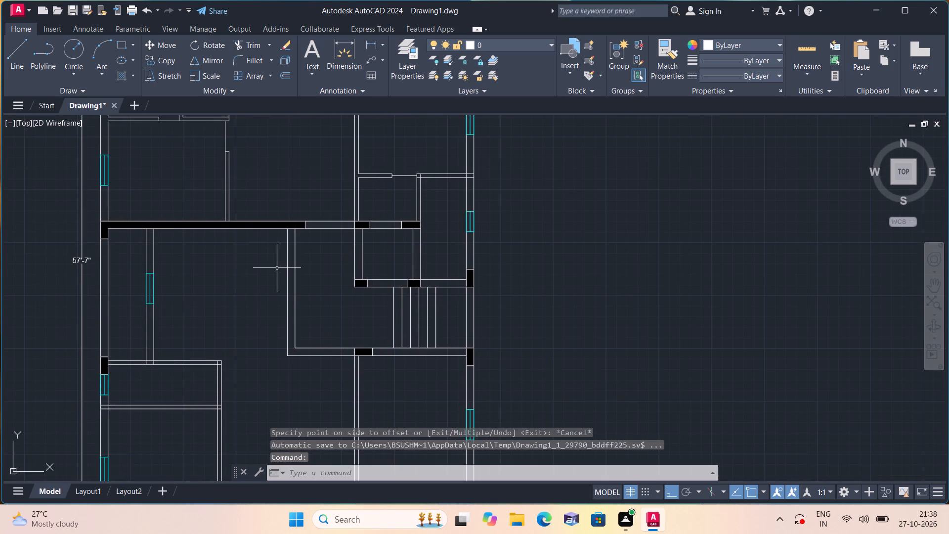
Draw a line across the staircase treads, starting at the midpoint of the innermost tread and heading toward the right outer wall.
scroll(277, 268, up, 1)
scroll(280, 268, down, 1)
text(l)
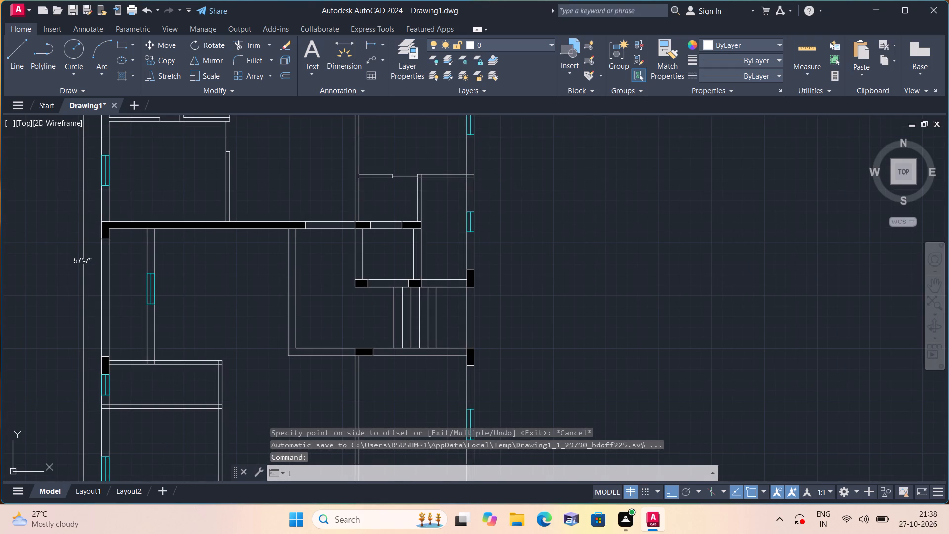
key(space)
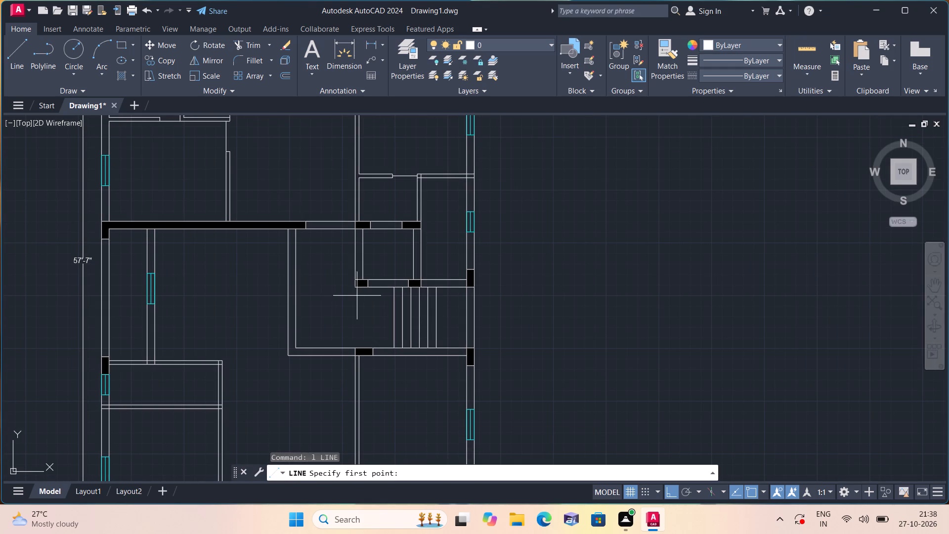
click(392, 315)
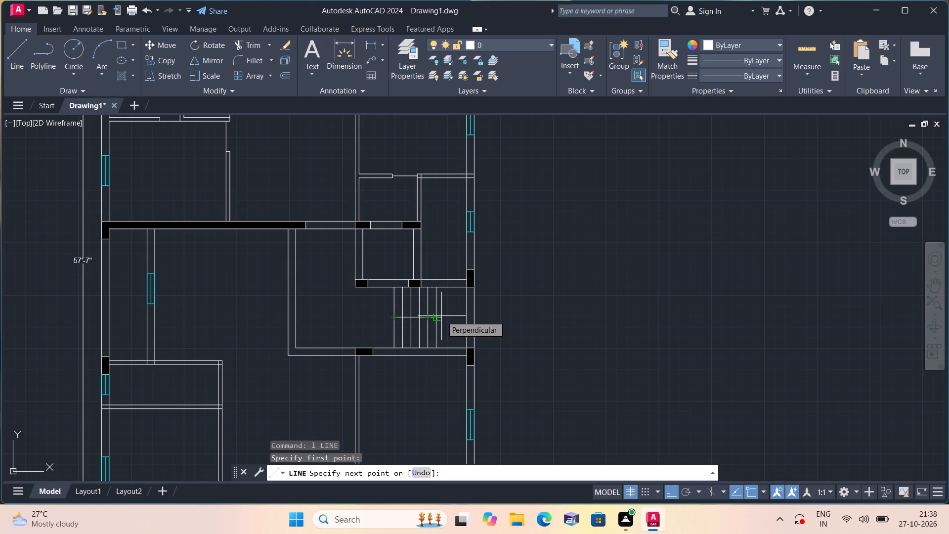
scroll(441, 290, up, 1)
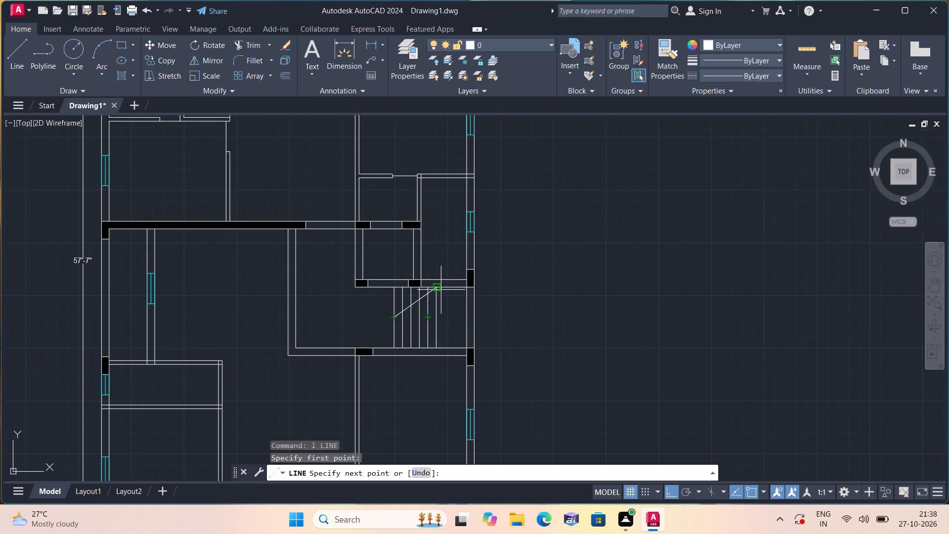
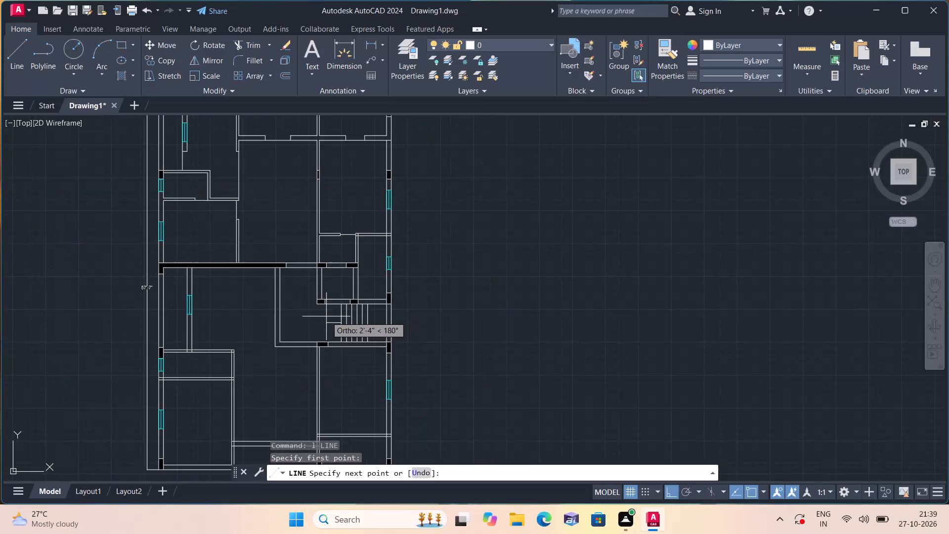
End the staircase centre line on the tread line nearest the outer wall.
scroll(328, 318, up, 2)
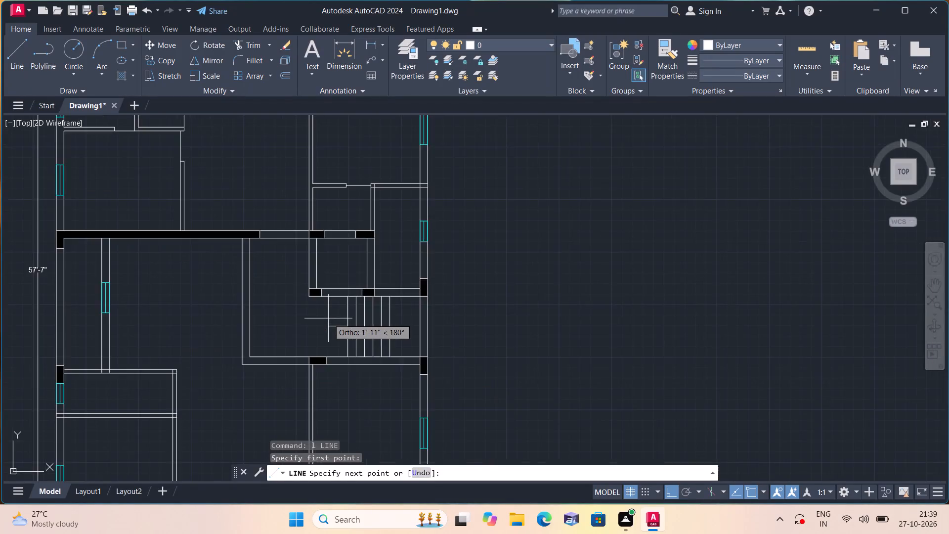
scroll(328, 318, up, 1)
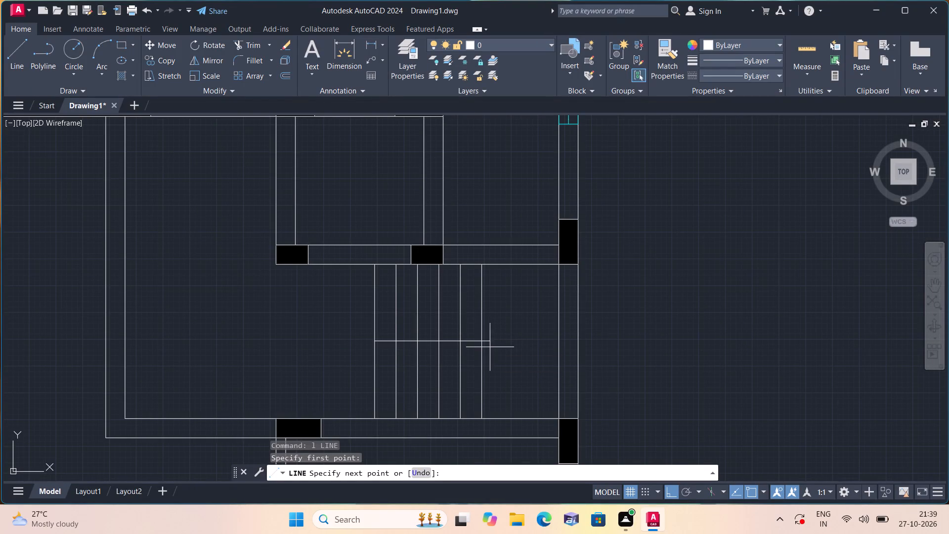
click(483, 340)
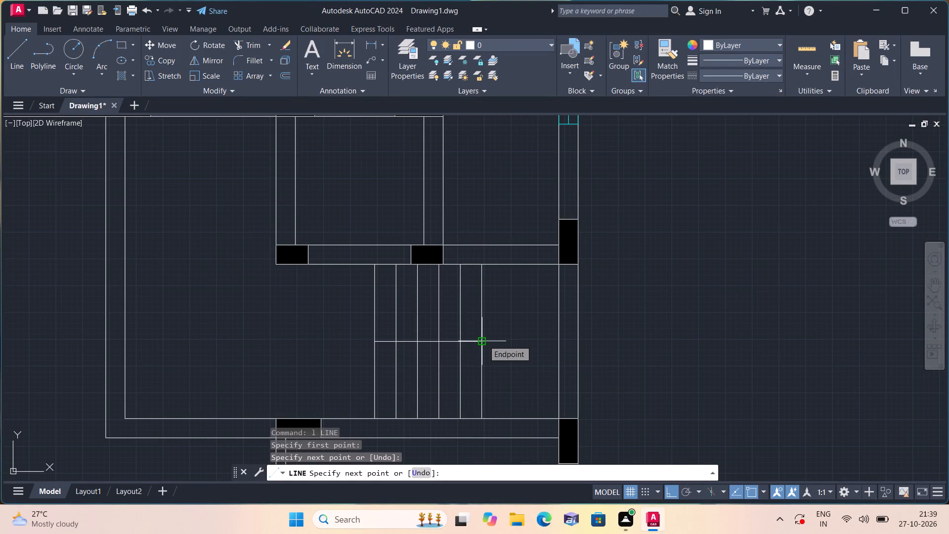
key(space)
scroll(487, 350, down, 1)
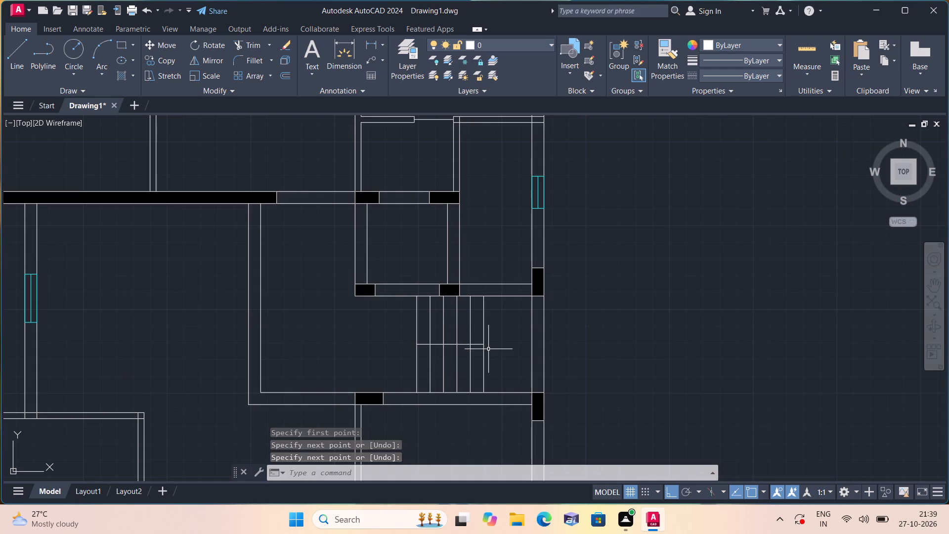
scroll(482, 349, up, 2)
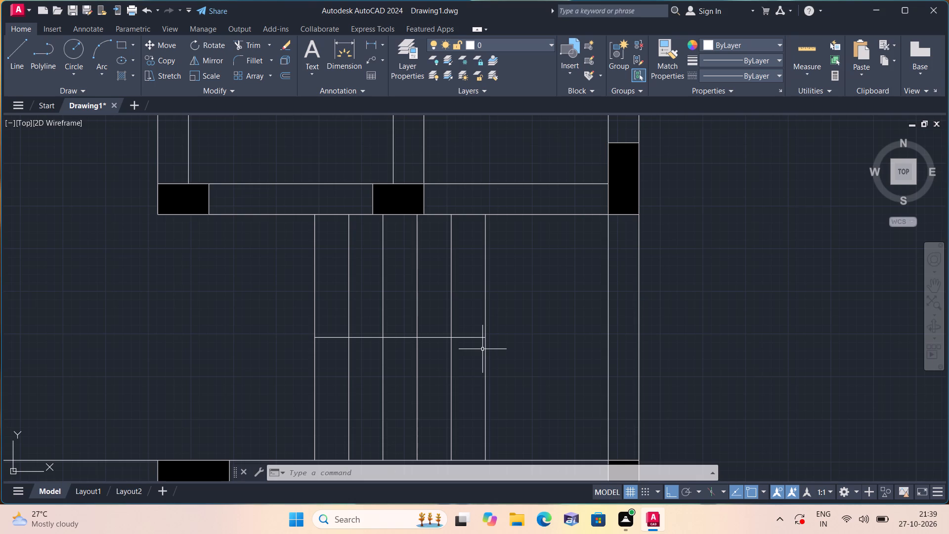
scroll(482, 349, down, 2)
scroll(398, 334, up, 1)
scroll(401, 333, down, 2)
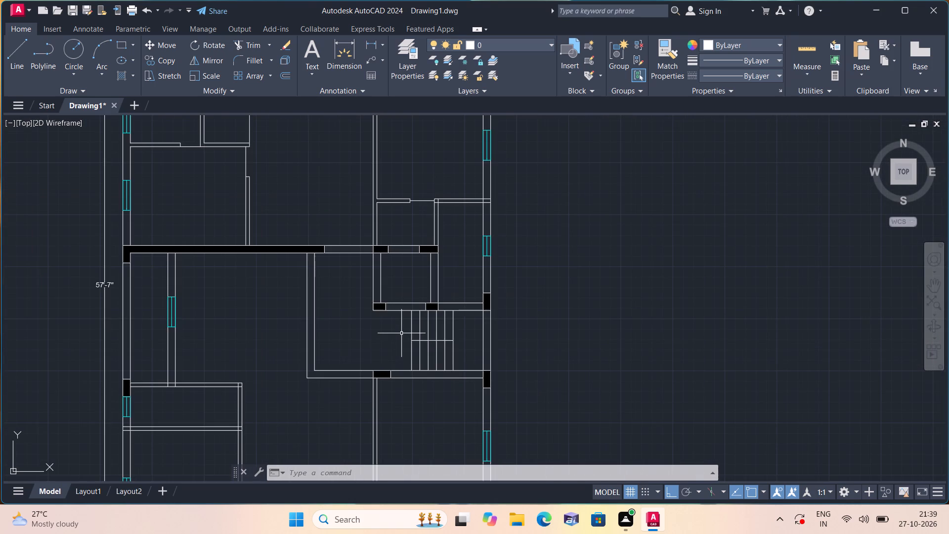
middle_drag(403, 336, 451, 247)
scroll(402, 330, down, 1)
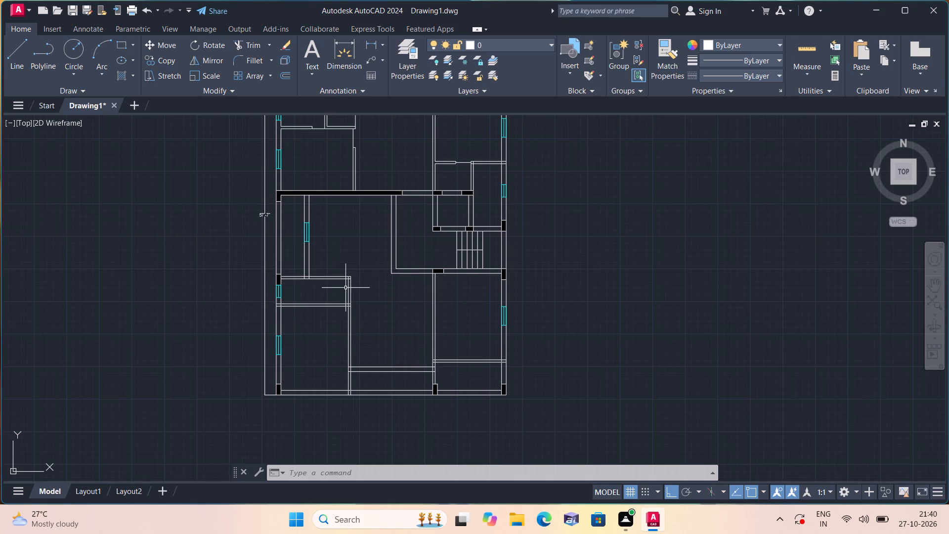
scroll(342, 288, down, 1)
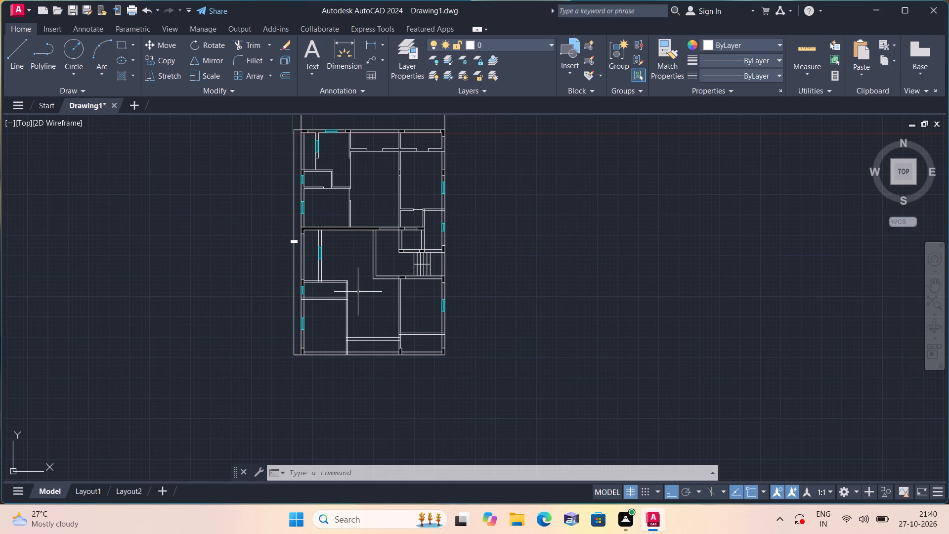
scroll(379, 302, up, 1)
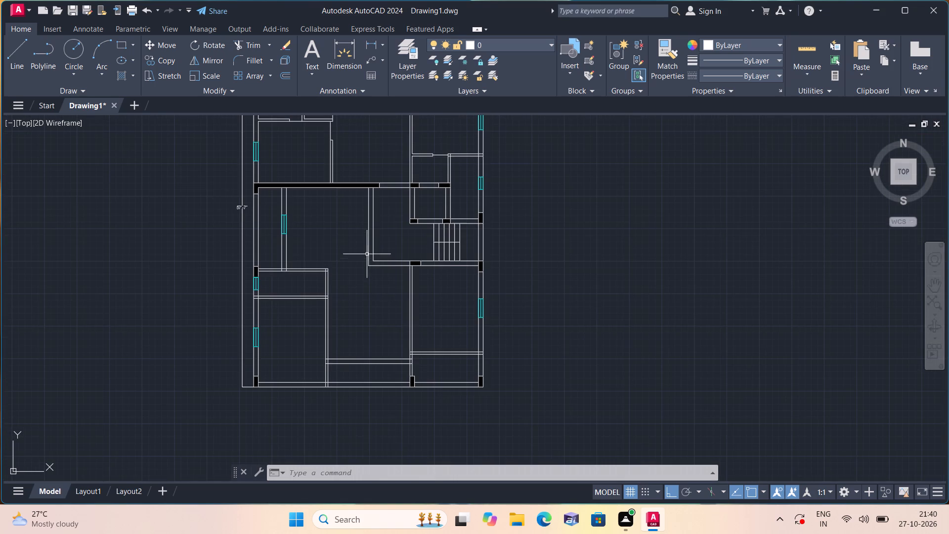
Draw an L-shaped counter outline in the upper-left room, from the windowed inner wall's end, about 1'-4" out, up, and across to the opposite wall.
middle_drag(362, 239, 390, 357)
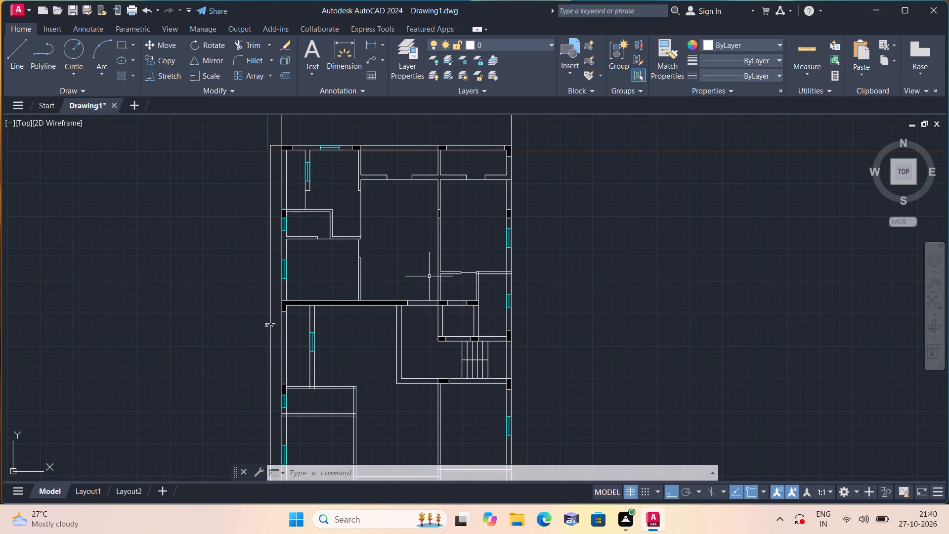
middle_drag(353, 228, 393, 304)
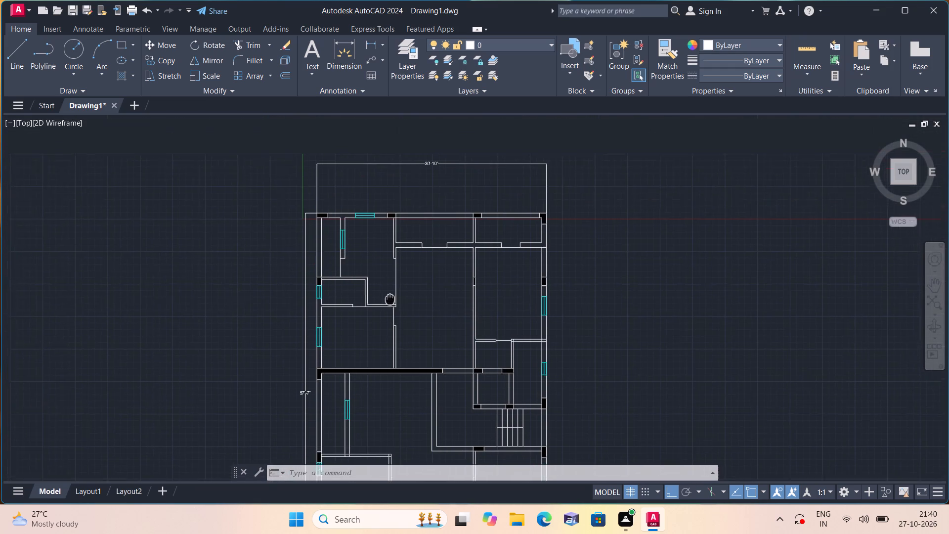
middle_drag(393, 304, 395, 306)
scroll(367, 235, up, 1)
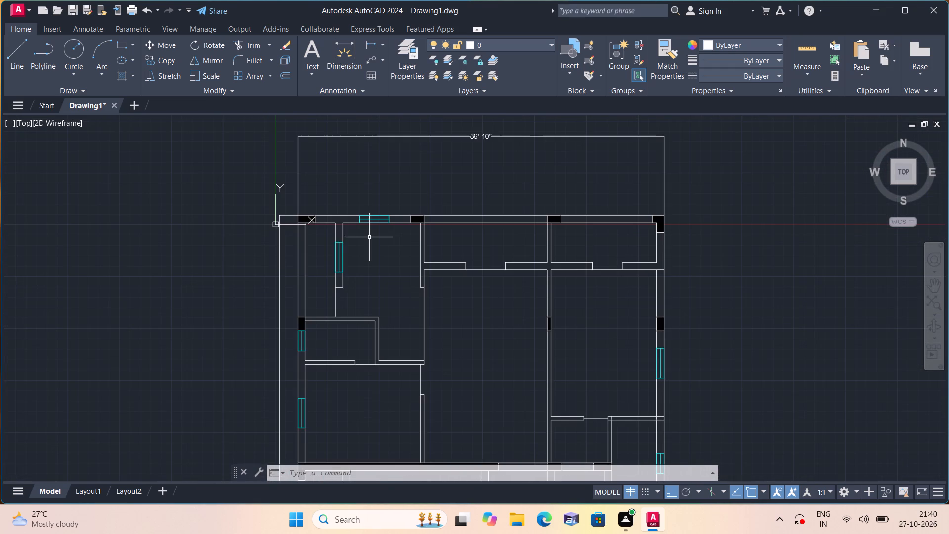
text(l)
key(space)
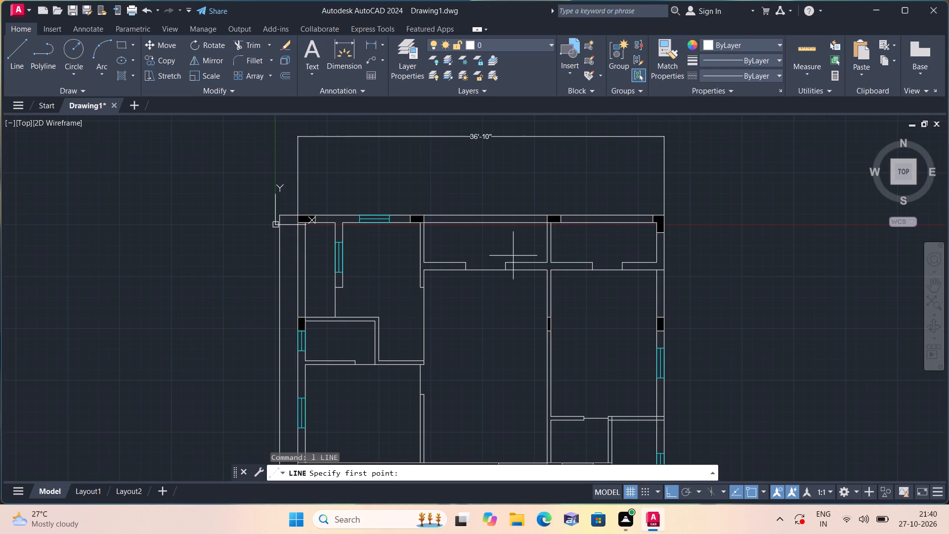
scroll(367, 295, up, 1)
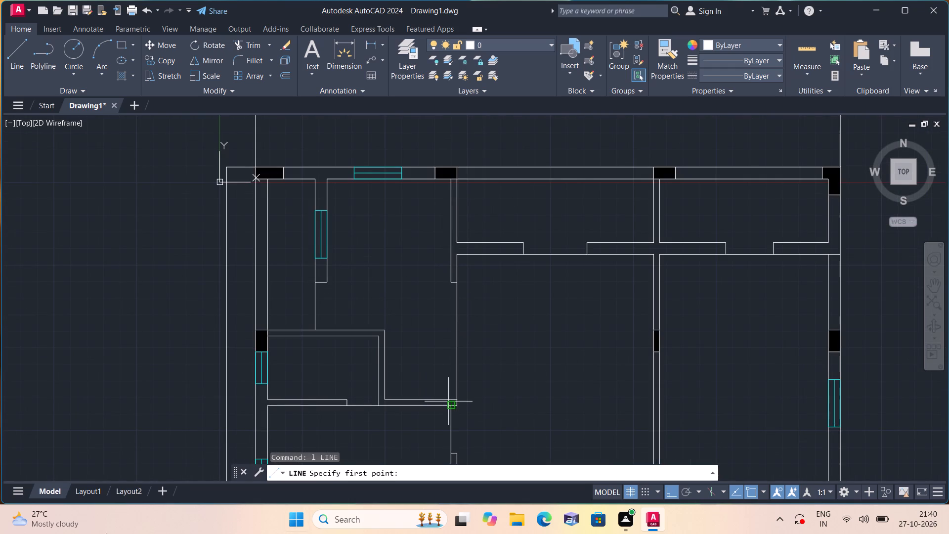
scroll(288, 211, up, 1)
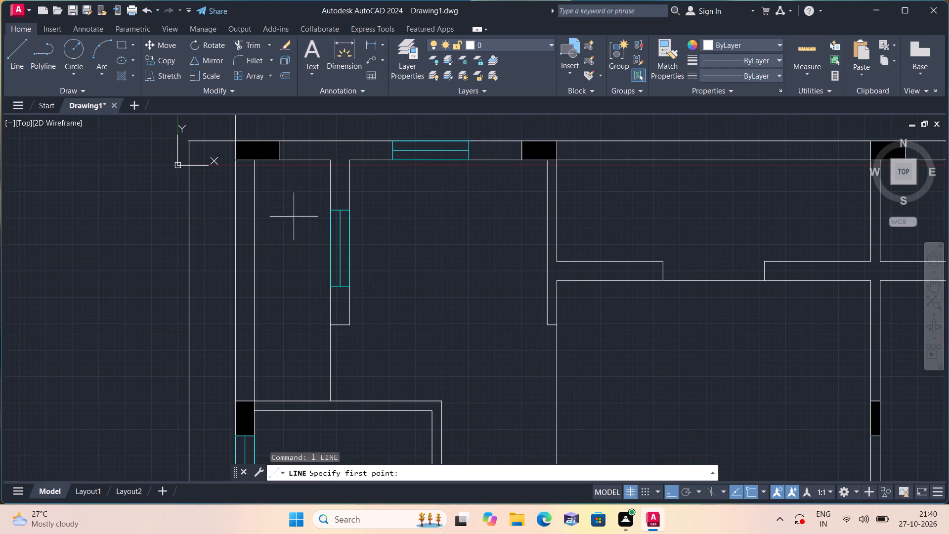
click(350, 325)
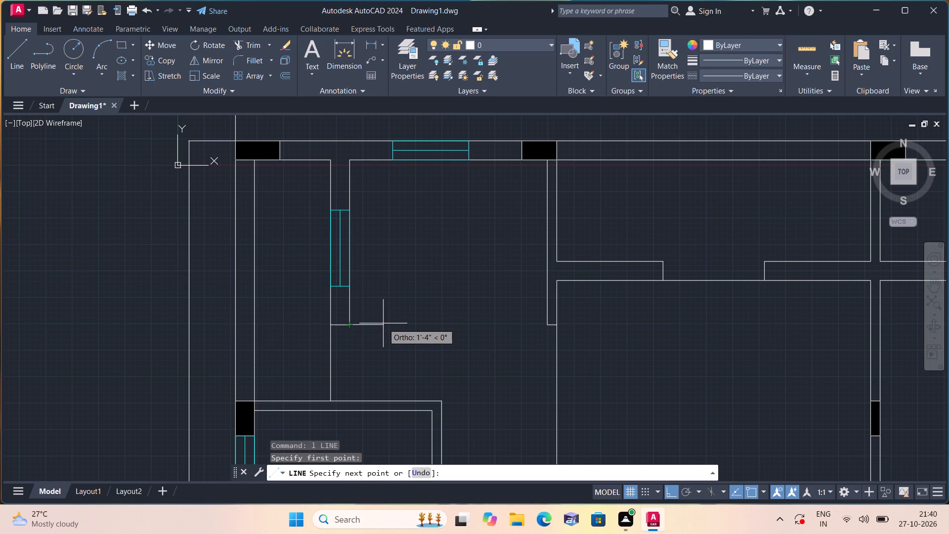
click(387, 323)
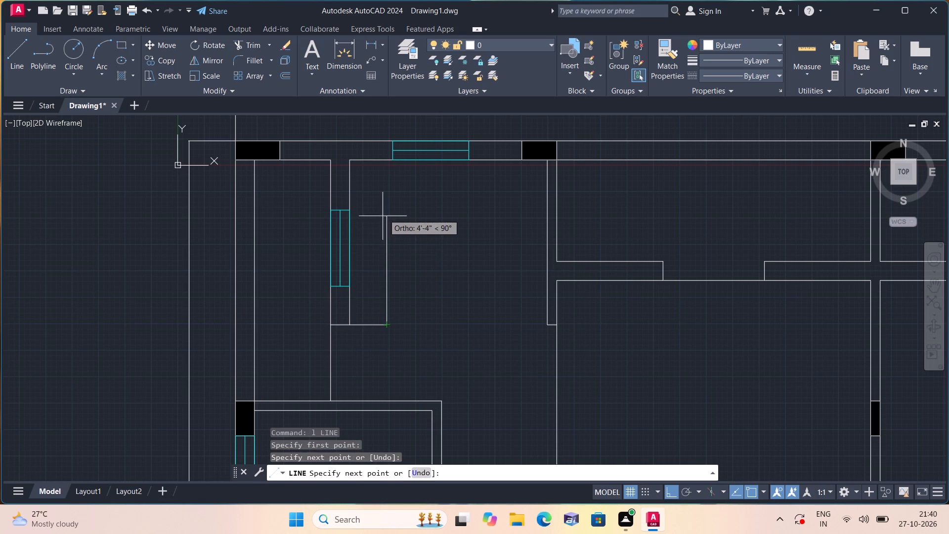
click(390, 197)
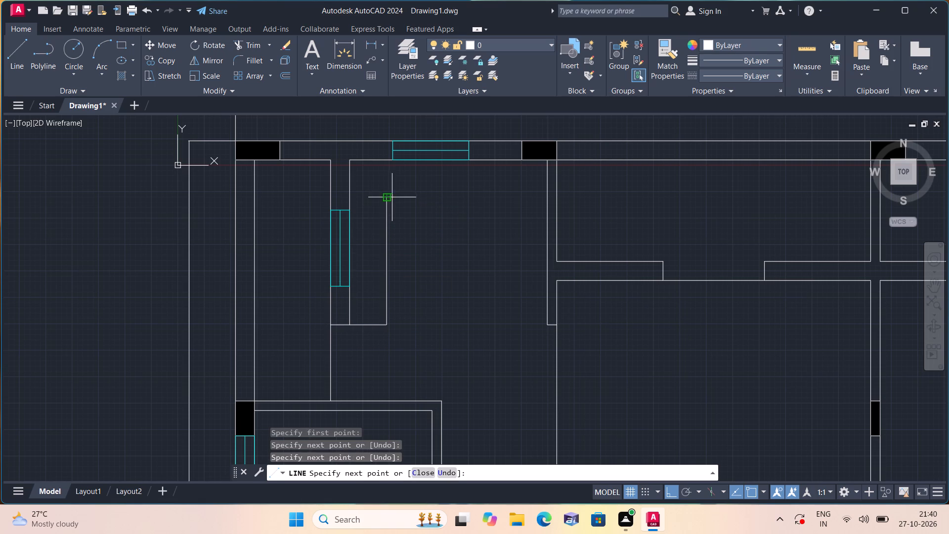
click(550, 197)
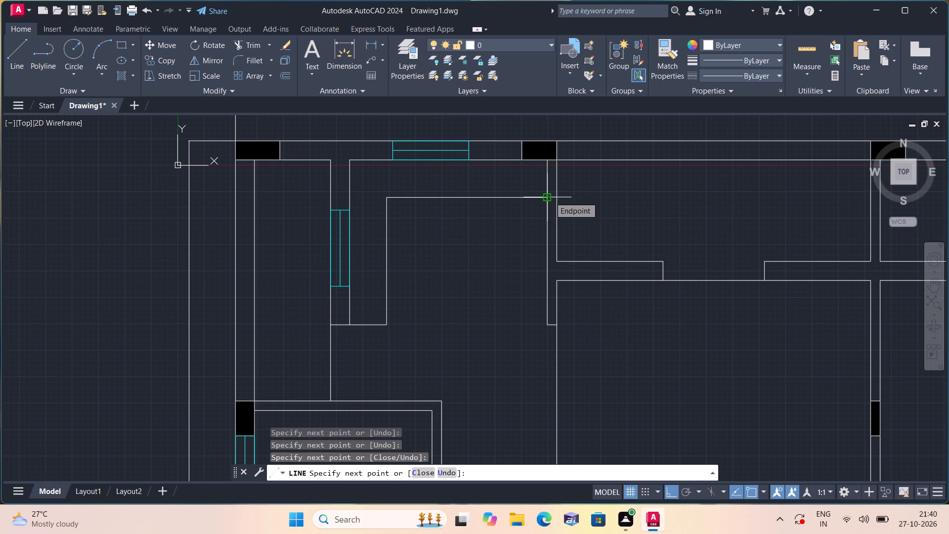
key(space)
Draw a 2' line up the long vertical wall from the small room's upper corner, continuing across the wall thickness as an opening edge.
scroll(503, 156, down, 1)
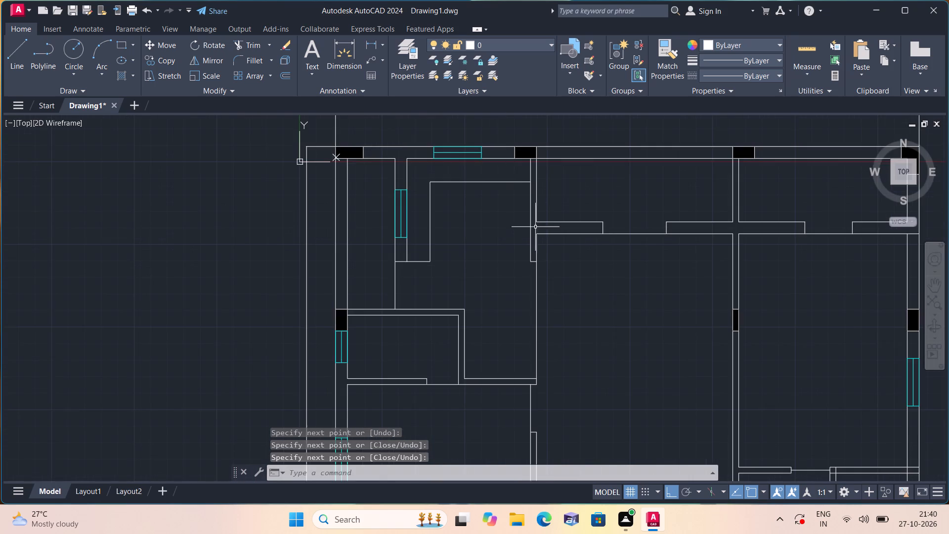
middle_drag(537, 232, 513, 111)
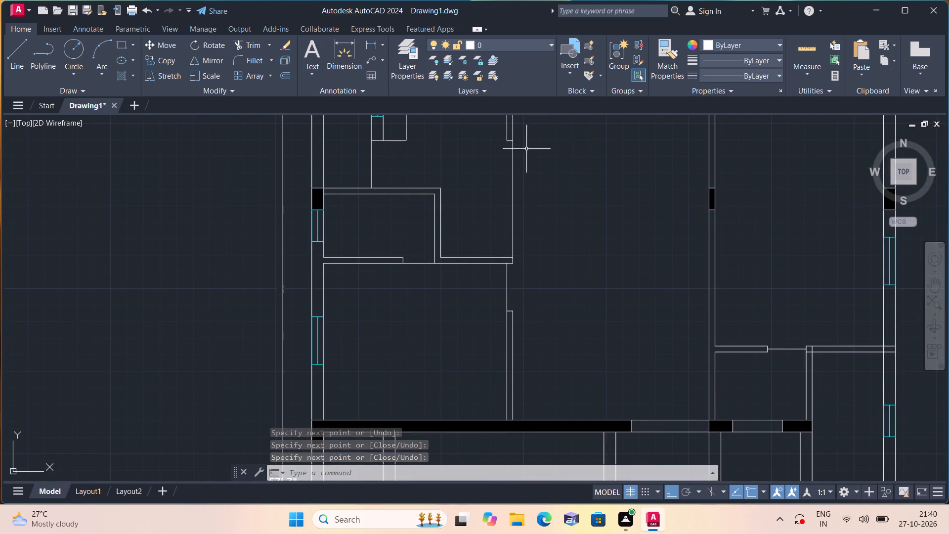
middle_drag(571, 219, 495, 223)
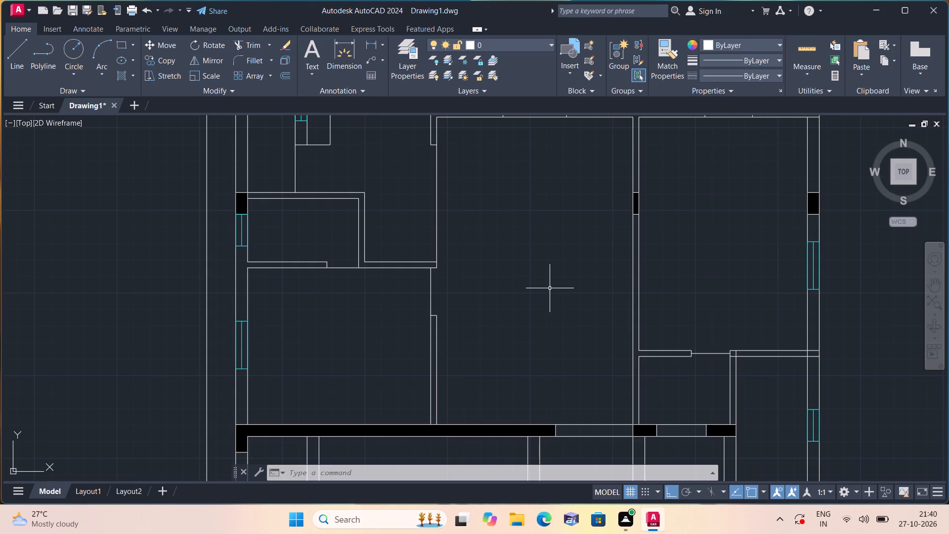
scroll(550, 294, down, 1)
middle_drag(550, 295, 443, 280)
key(l)
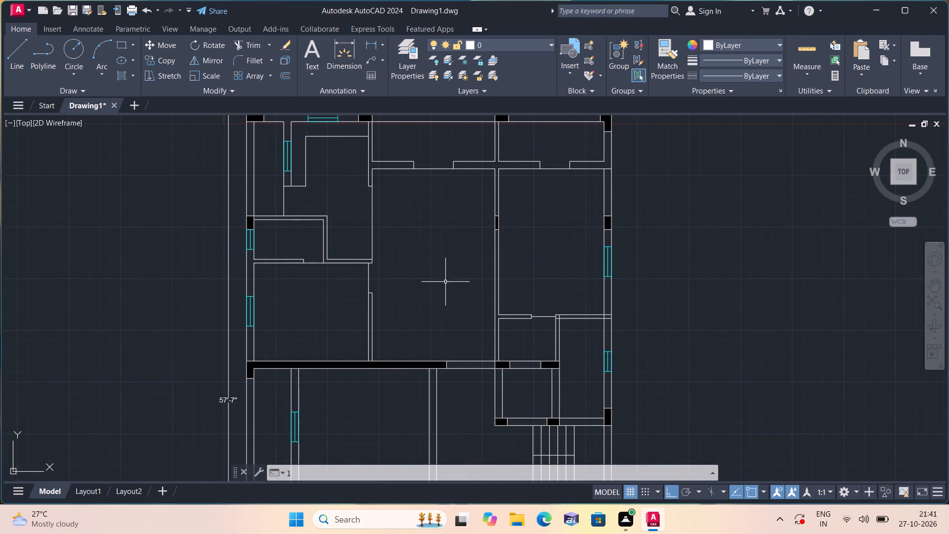
key(space)
scroll(508, 311, up, 2)
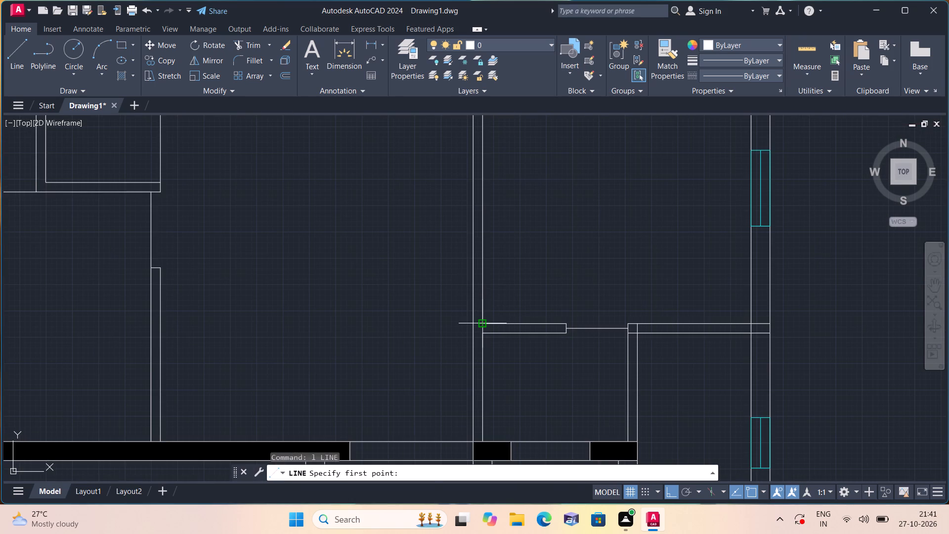
click(484, 325)
text(2')
key(space)
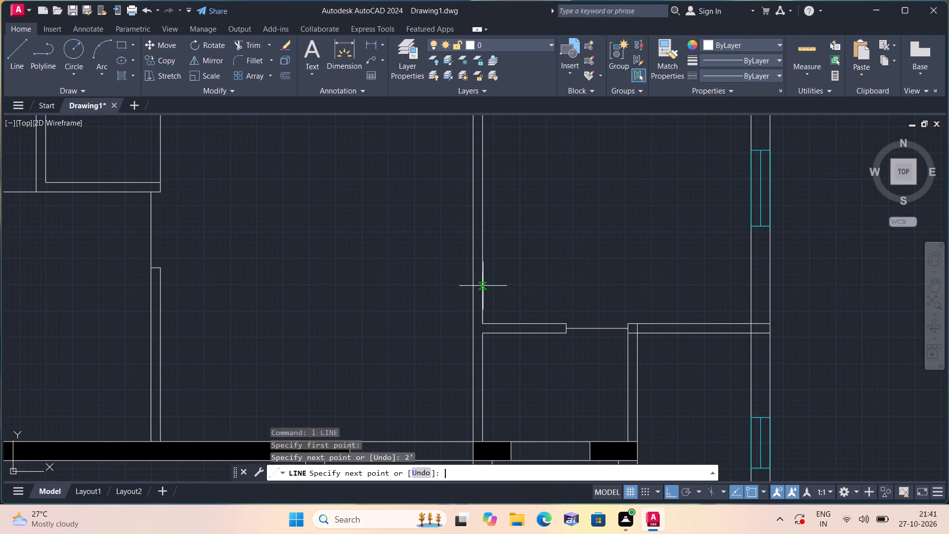
click(474, 273)
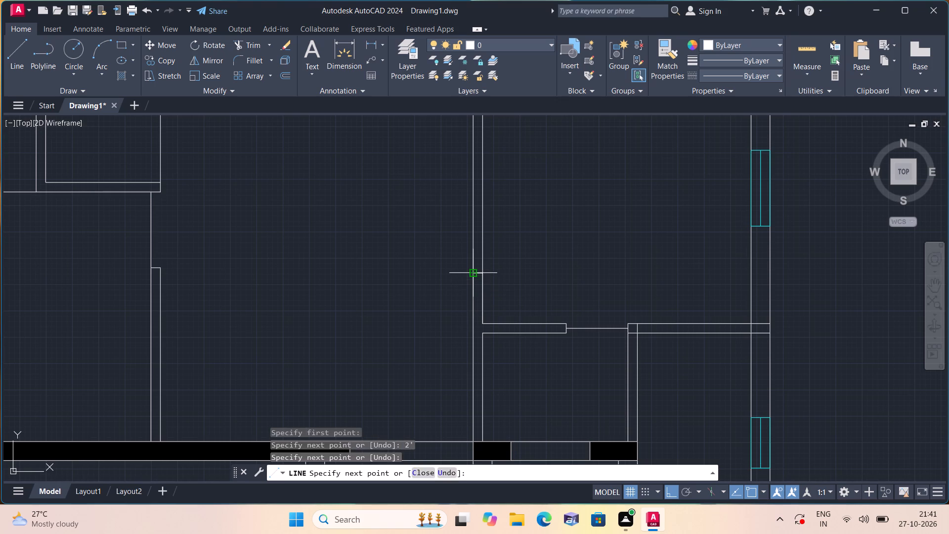
key(space)
Draw a line across the long vertical wall's thickness at the small room's upper corner, closing the other side of the opening.
scroll(493, 310, up, 1)
key(space)
click(475, 330)
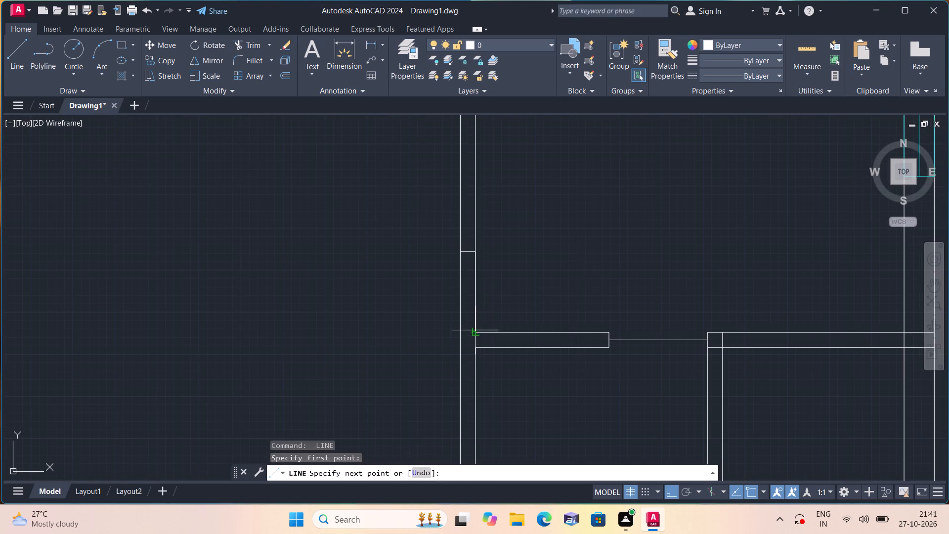
click(460, 332)
key(space)
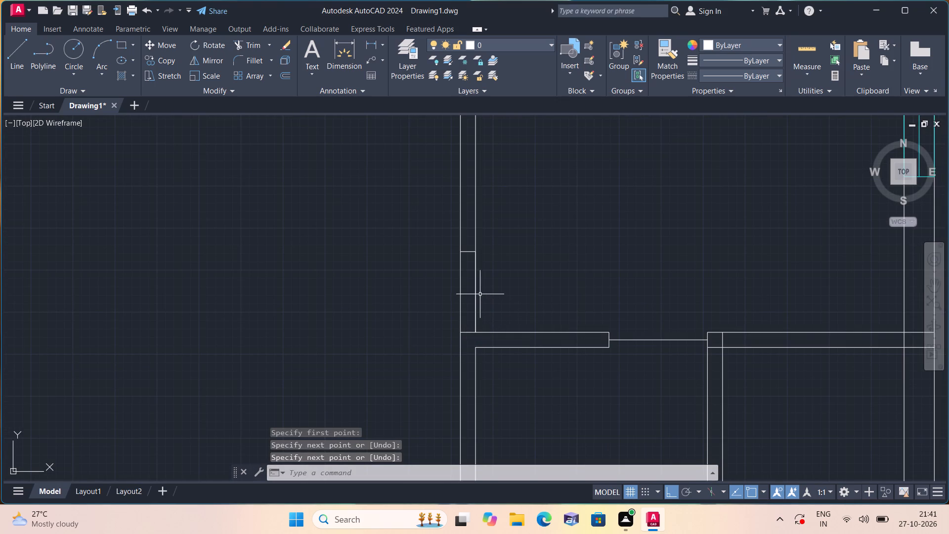
Delete the 2' vertical construction line between the two opening edges.
click(476, 291)
key(Delete)
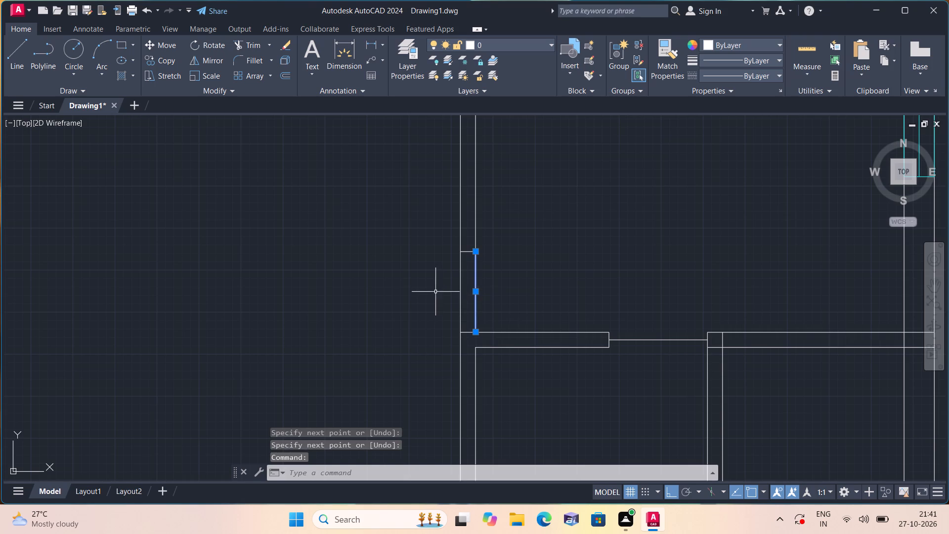
Draw a 2' line down the small room's right wall from its upper inner corner, continuing across the wall thickness as an opening edge.
scroll(440, 246, down, 2)
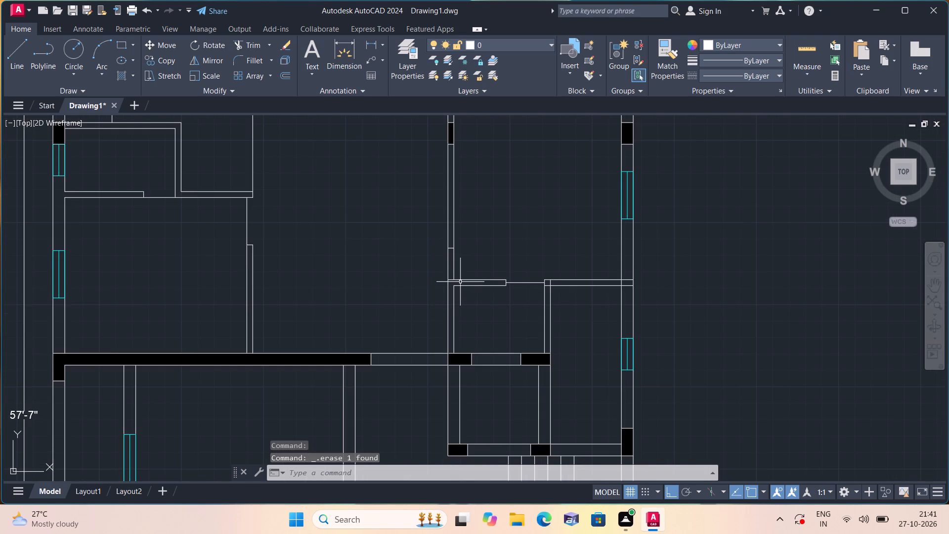
key(l)
key(space)
scroll(542, 309, up, 2)
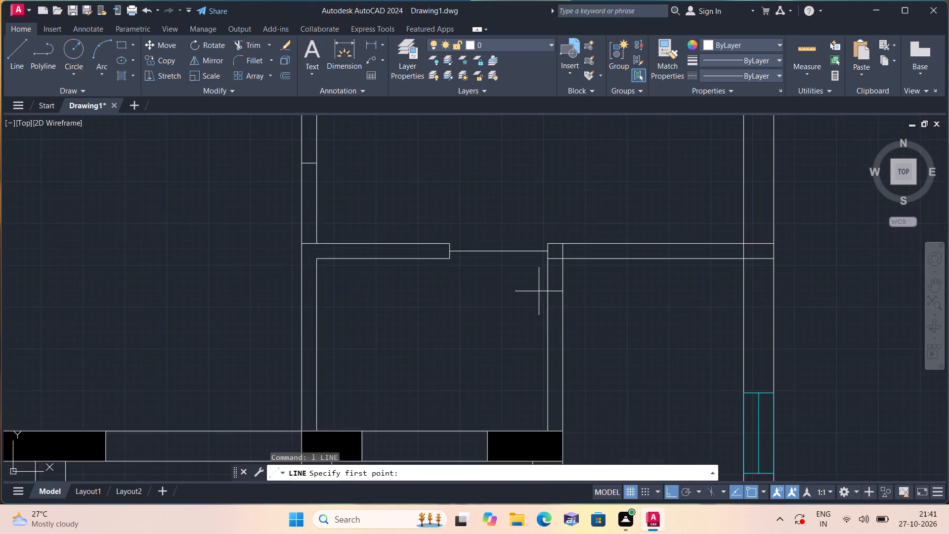
scroll(538, 287, up, 1)
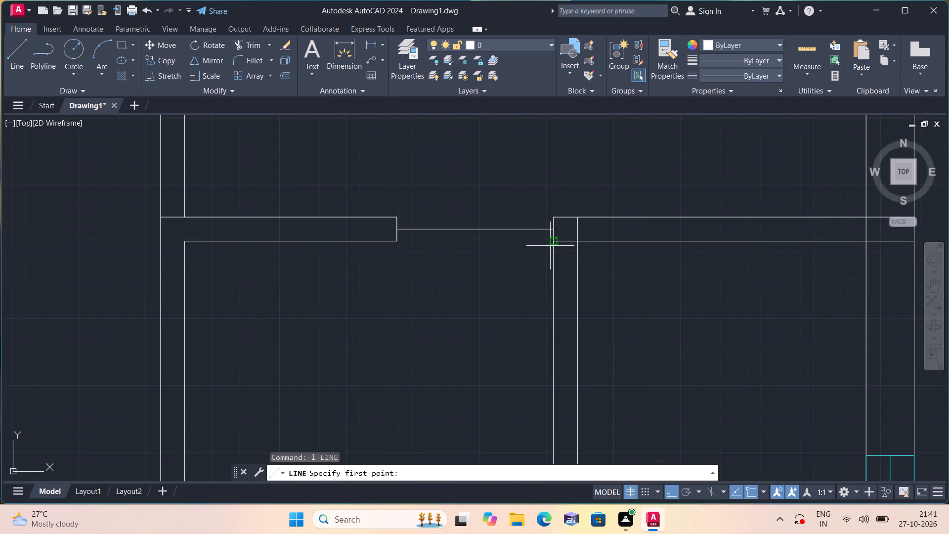
click(551, 241)
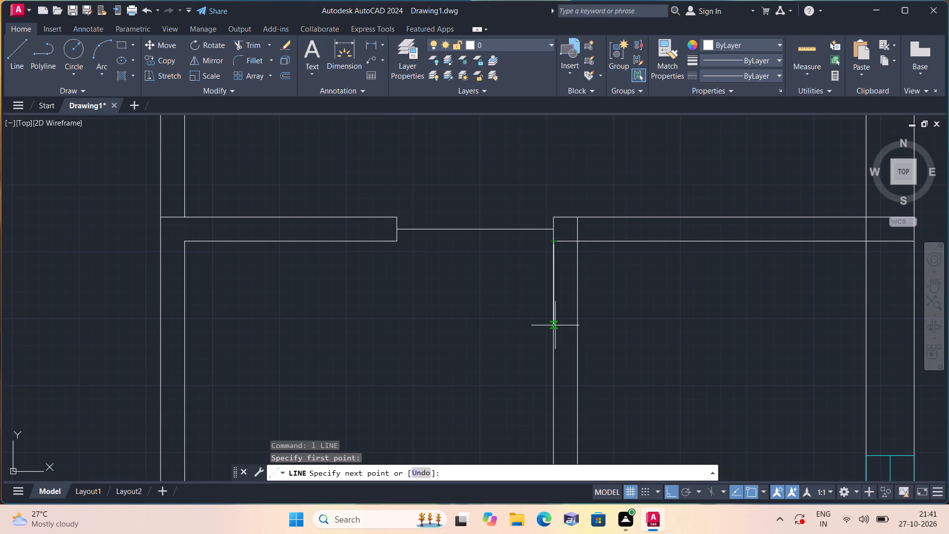
text(2')
key(space)
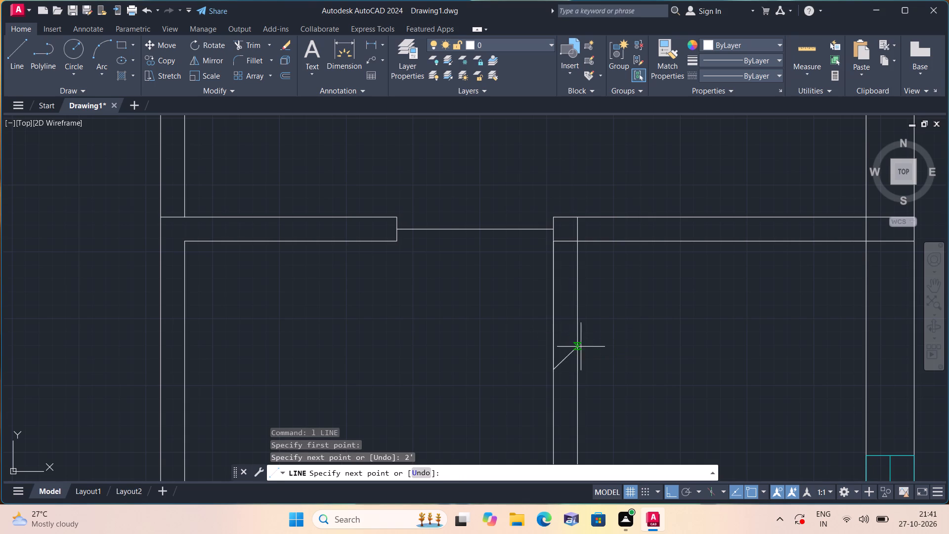
click(579, 367)
key(space)
Delete the 2' vertical construction line along the small room's right wall.
scroll(541, 347, up, 1)
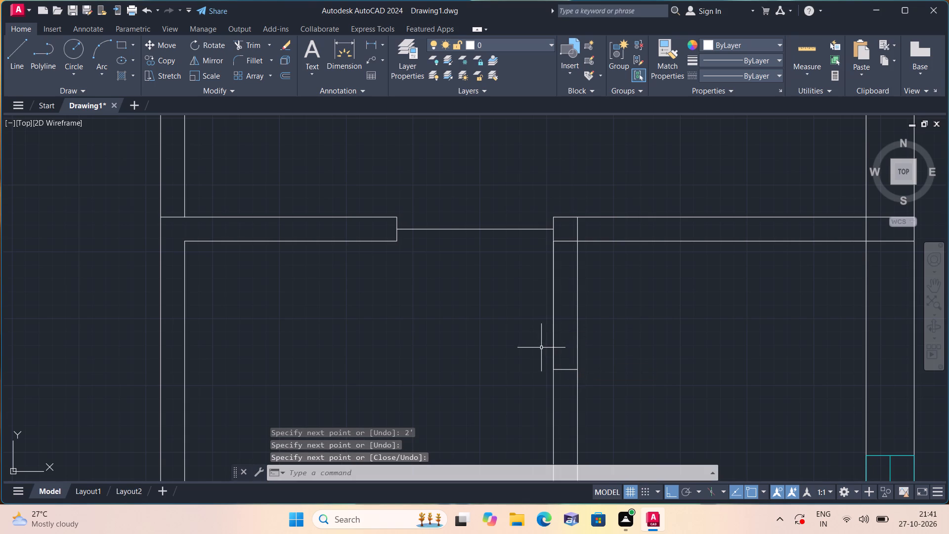
click(559, 353)
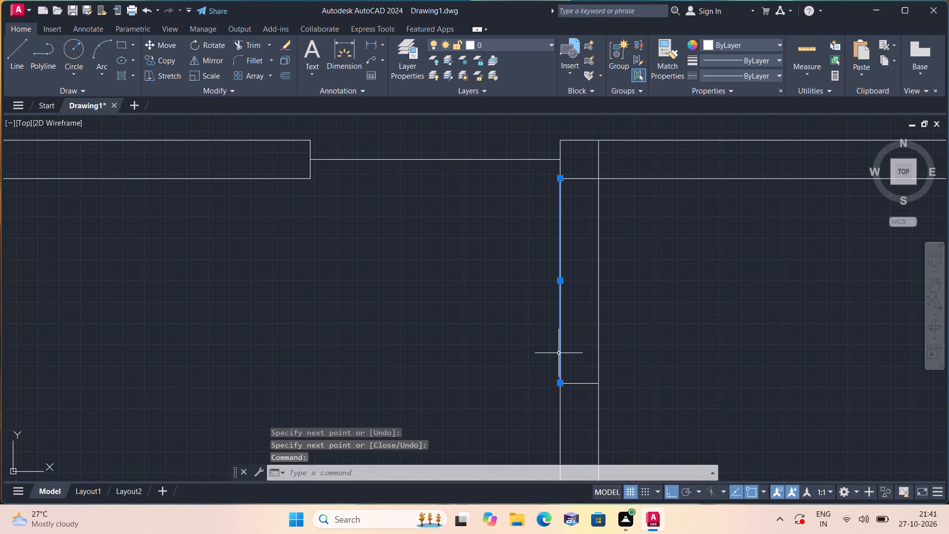
scroll(469, 327, down, 2)
key(Delete)
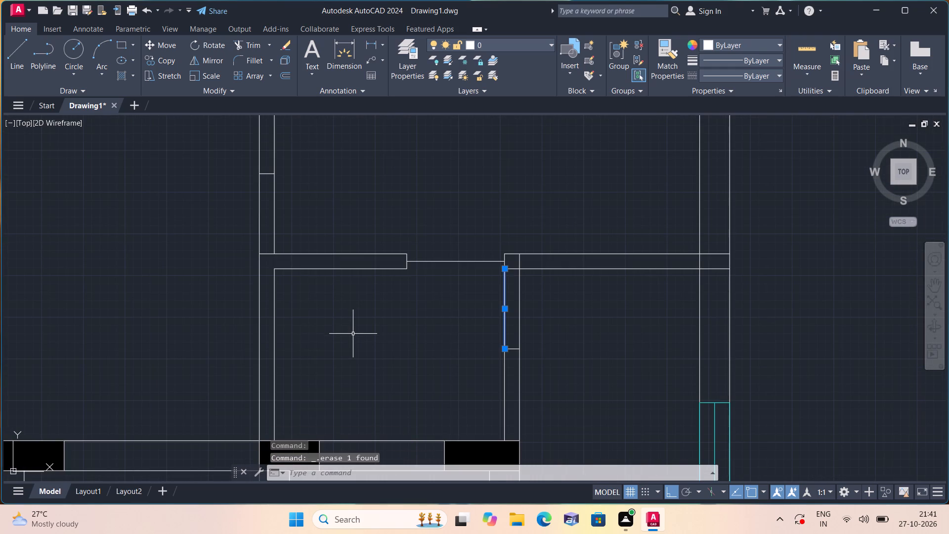
Draw a door leaf line from the long vertical wall's opening corner above the small room, 1" up and 2' horizontally into the upper room.
scroll(353, 335, down, 1)
middle_drag(351, 332, 376, 333)
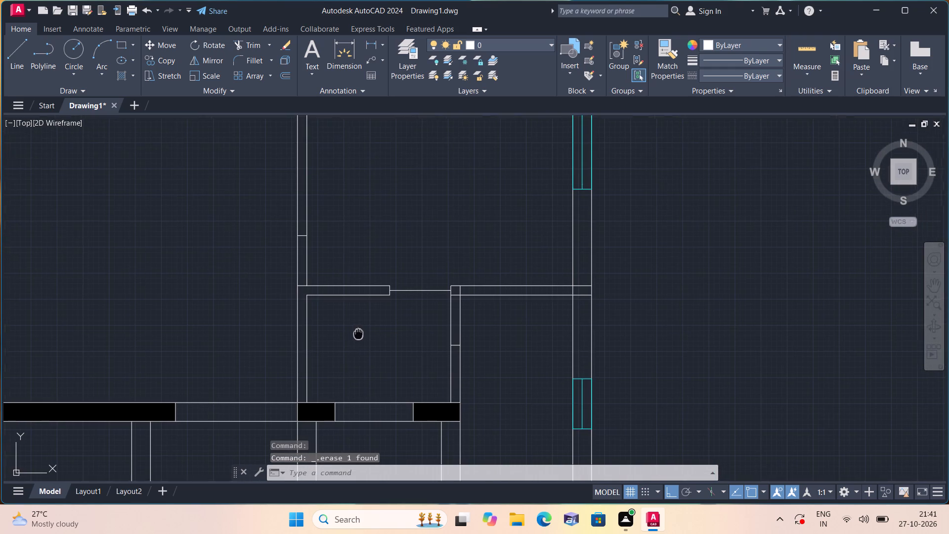
middle_drag(376, 333, 400, 335)
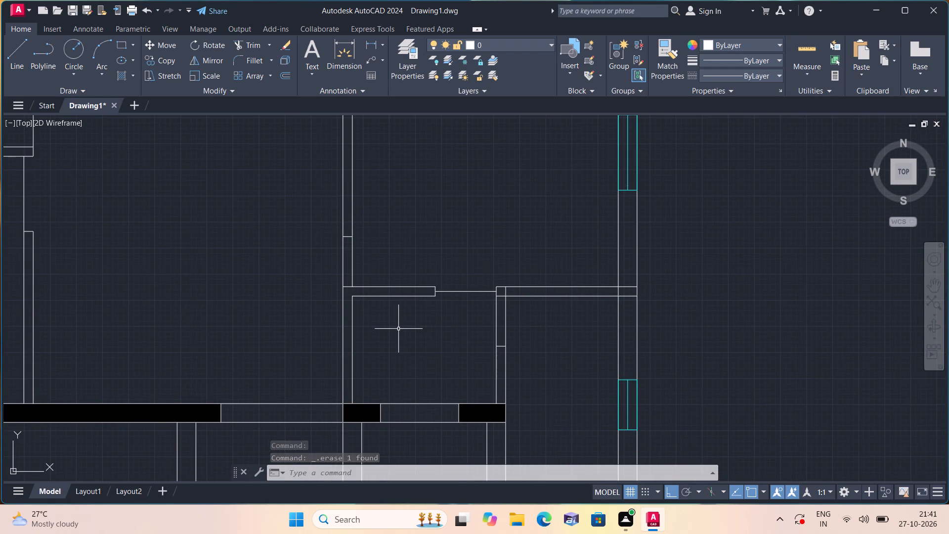
scroll(398, 329, down, 1)
scroll(398, 329, up, 1)
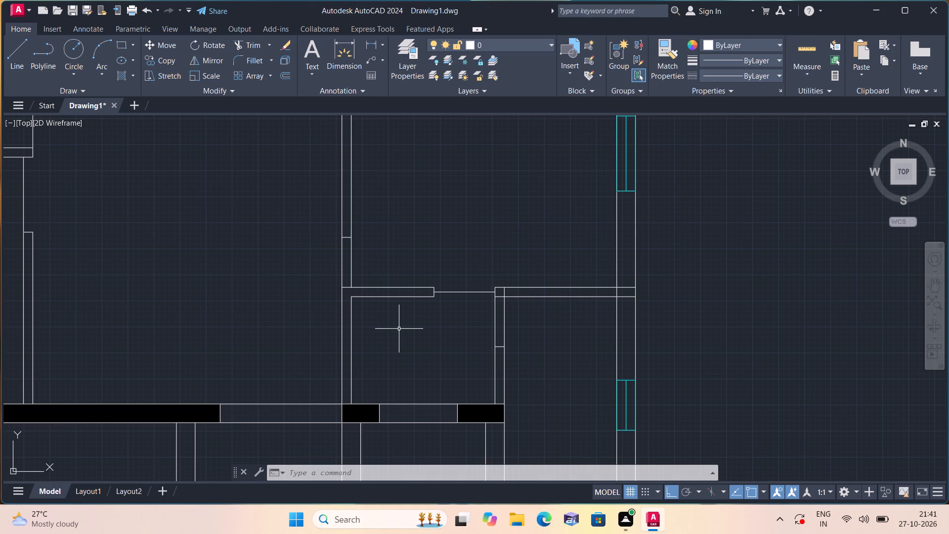
text(l)
key(space)
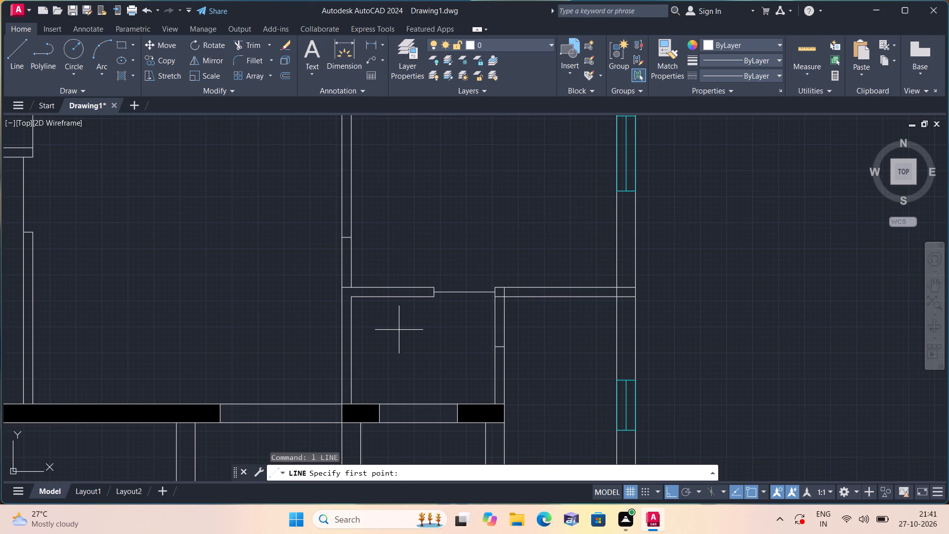
scroll(372, 284, up, 1)
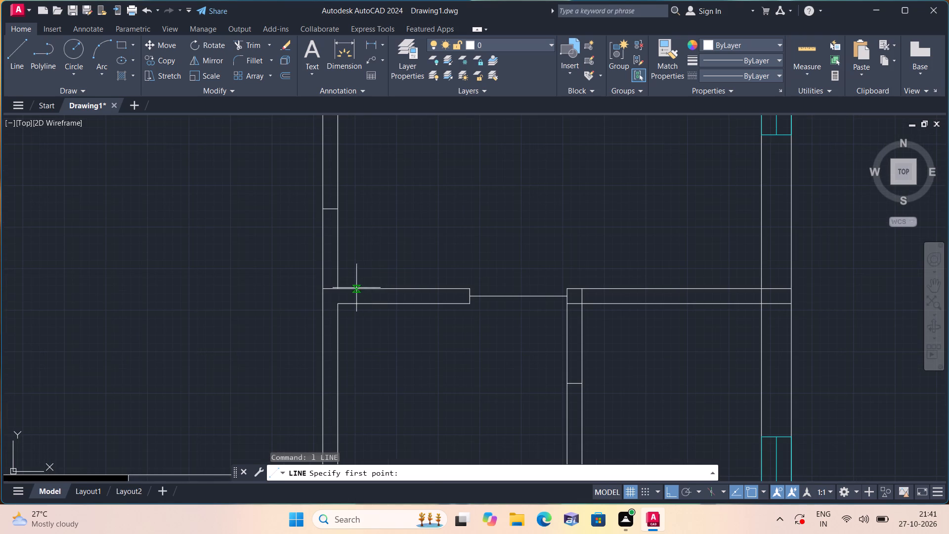
click(335, 286)
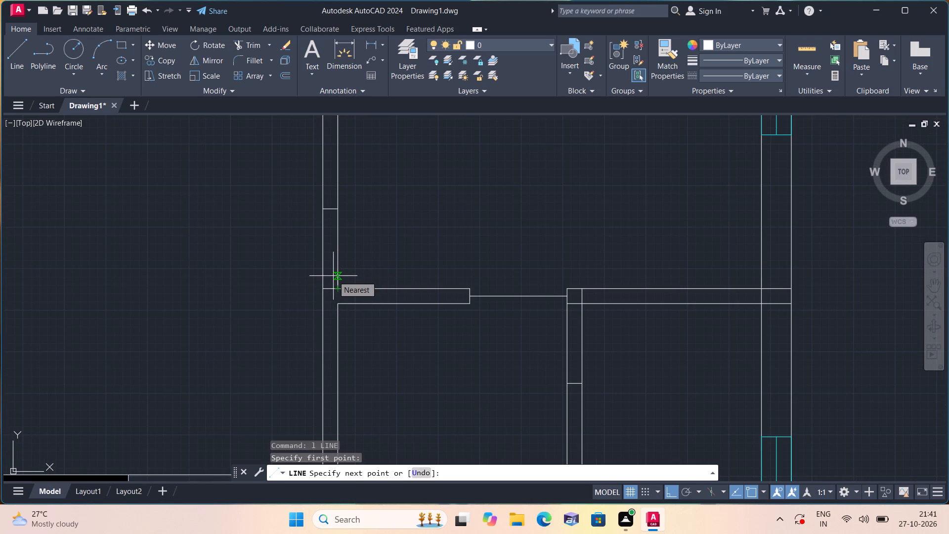
key(1)
key(shift+quotedbl)
key(space)
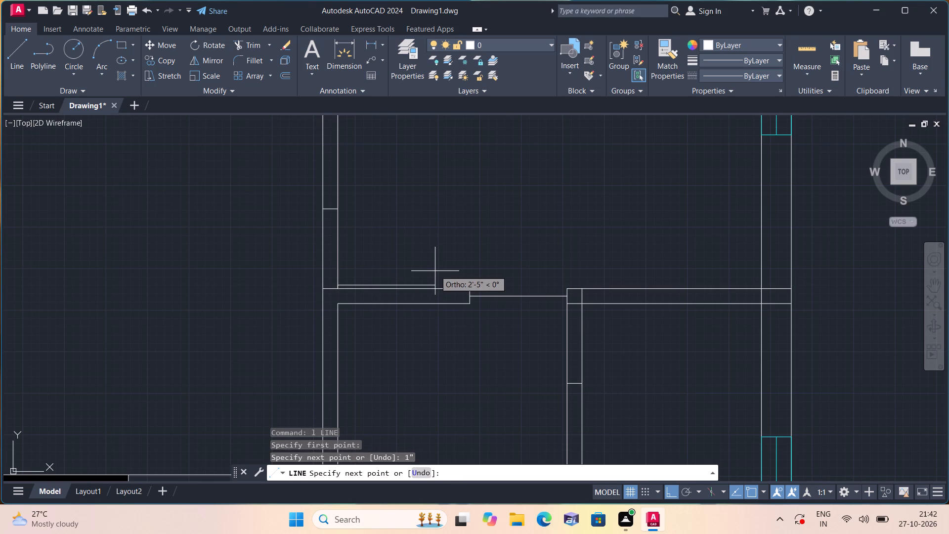
key(1)
key(BackSpace)
text(2')
key(space)
key(space)
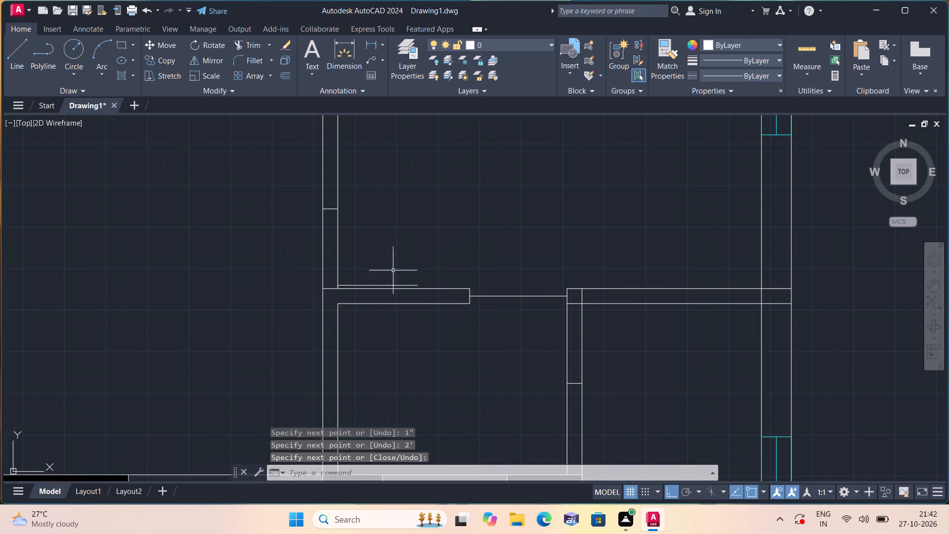
Delete the short 1" vertical segment at the start of the upper room's door leaf line.
scroll(300, 311, up, 2)
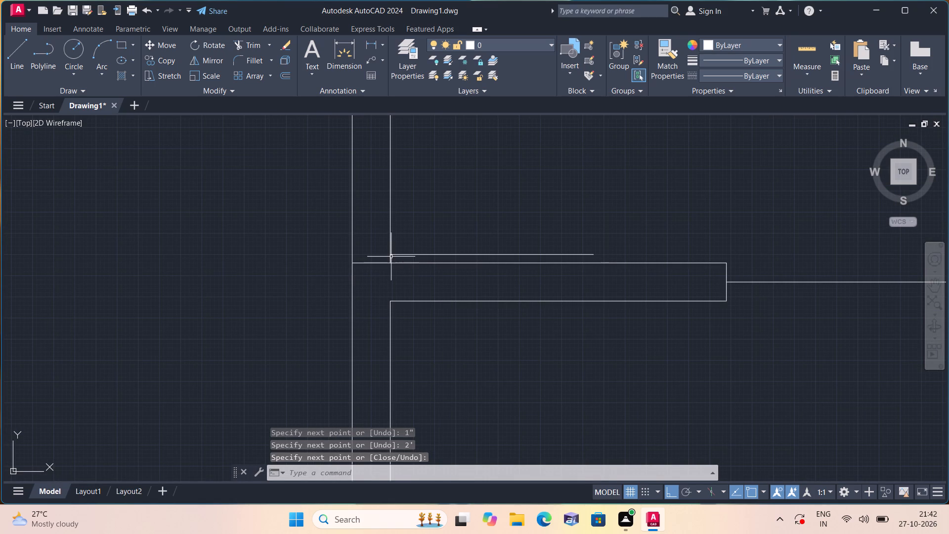
click(391, 259)
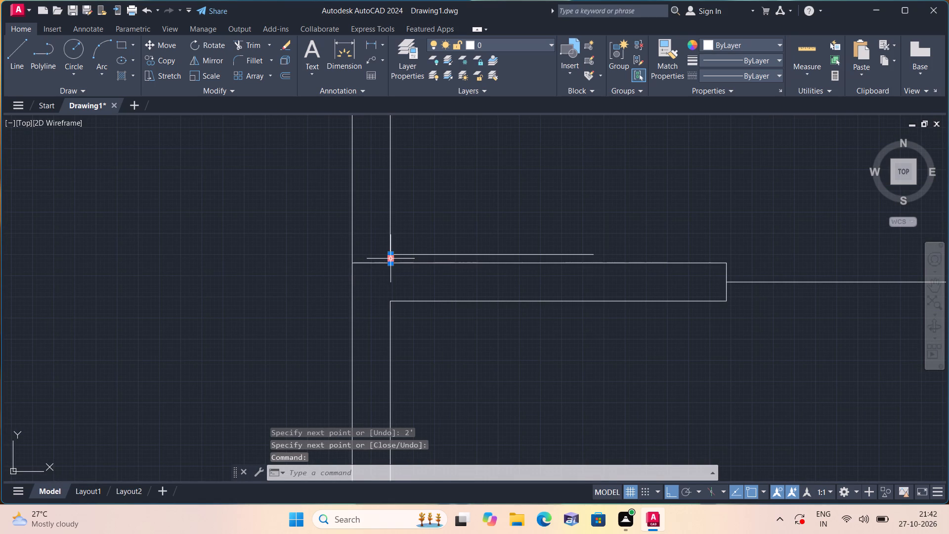
key(Delete)
Draw a line from the small room's upper right inner corner, 1" down, across the wall thickness, and 2' horizontally as the door leaf.
scroll(391, 244, down, 2)
middle_drag(368, 248, 358, 248)
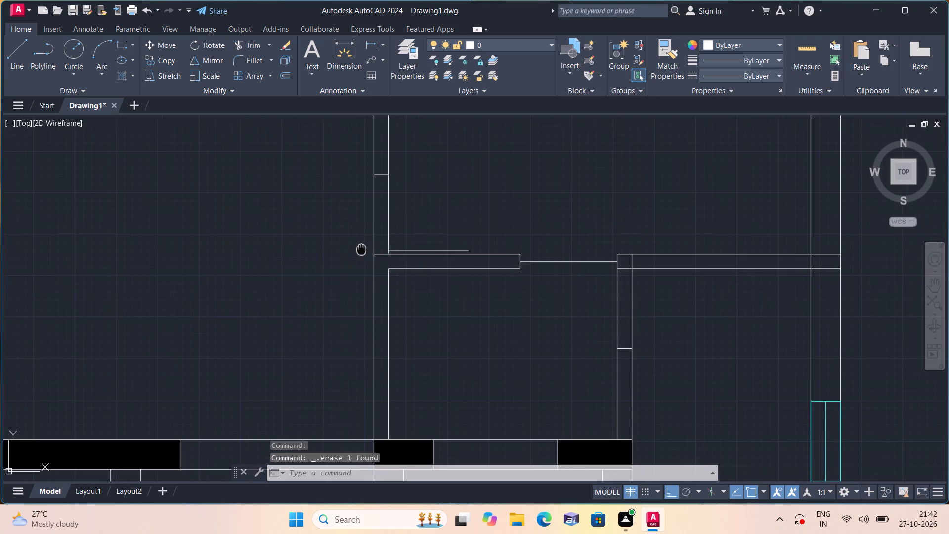
middle_drag(358, 248, 321, 257)
key(l)
key(space)
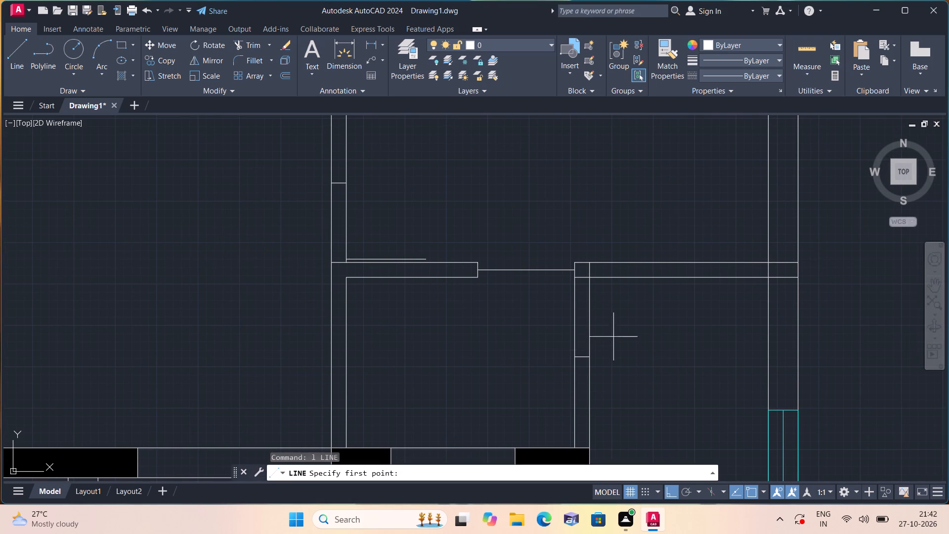
scroll(582, 301, up, 1)
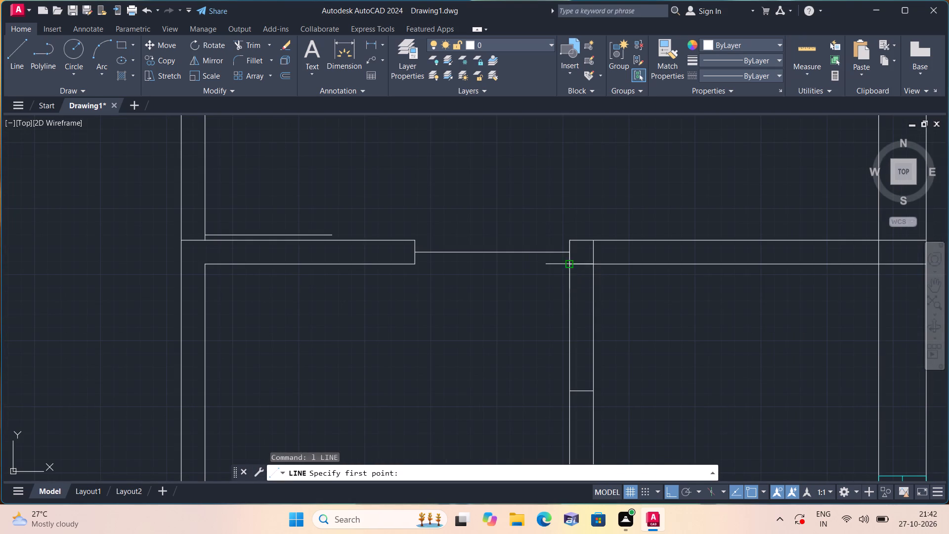
click(568, 265)
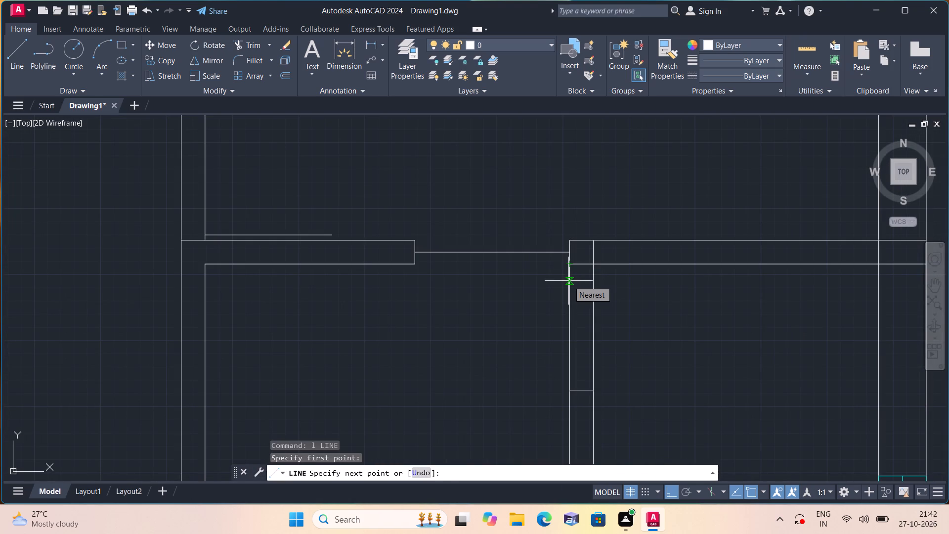
key(1)
key(shift+quotedbl)
key(space)
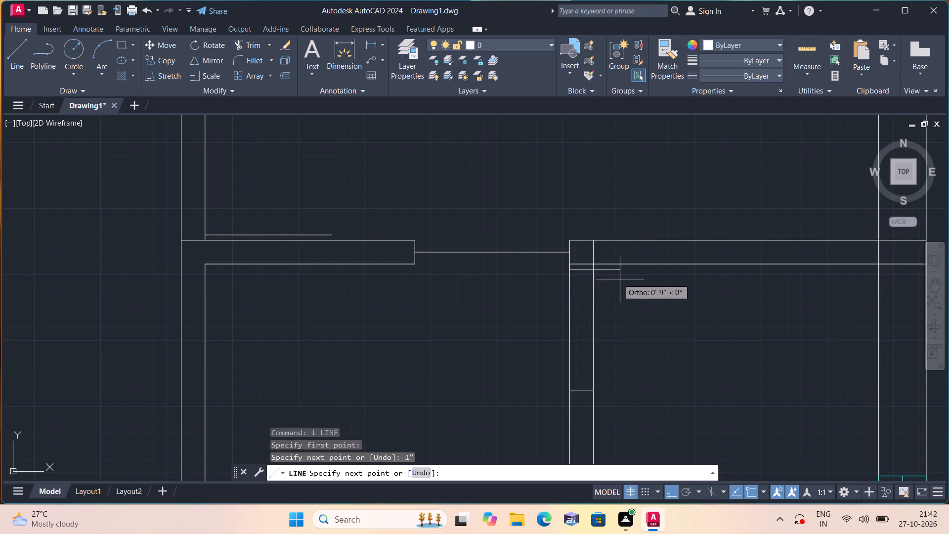
click(596, 270)
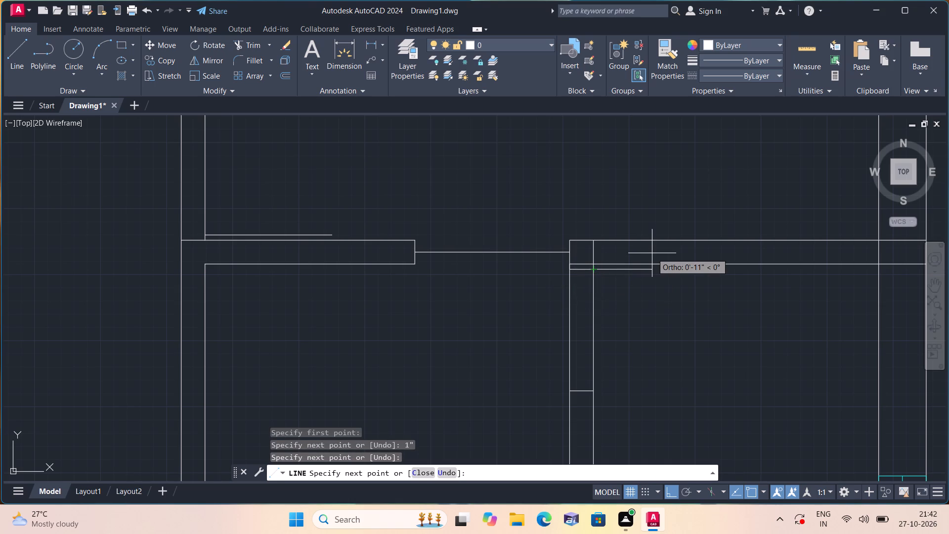
text(2')
key(space)
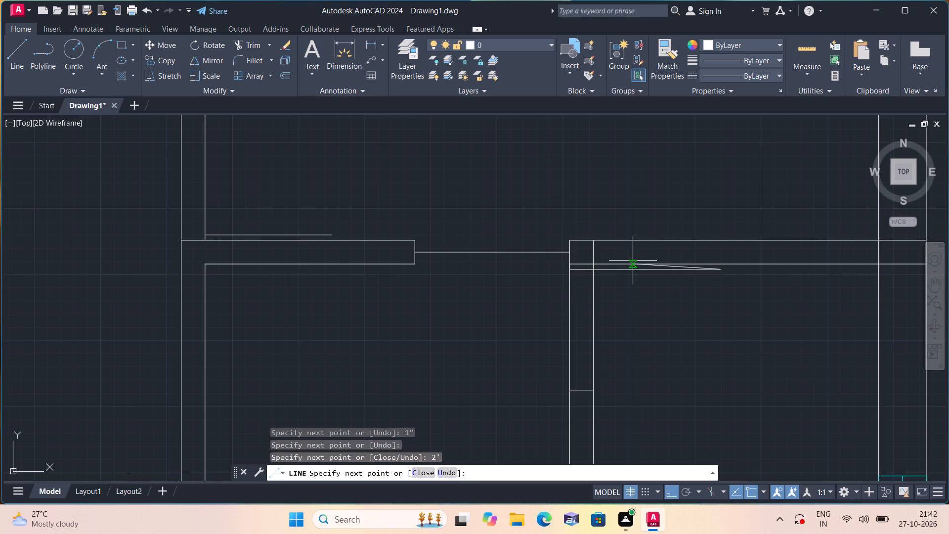
scroll(590, 282, up, 1)
key(space)
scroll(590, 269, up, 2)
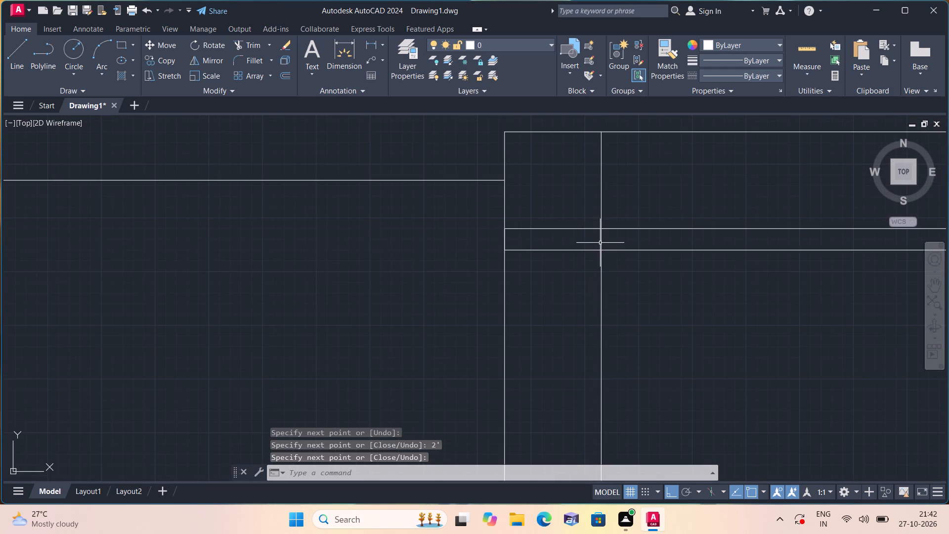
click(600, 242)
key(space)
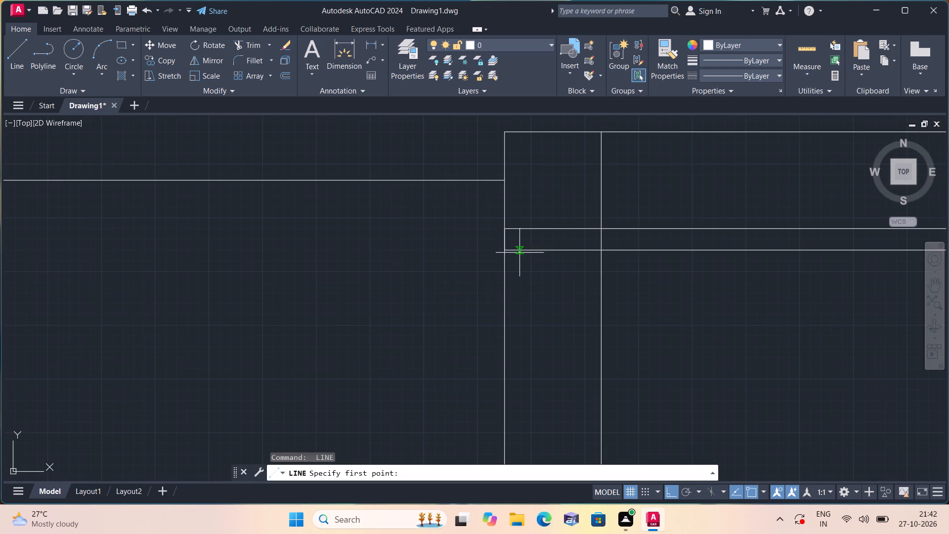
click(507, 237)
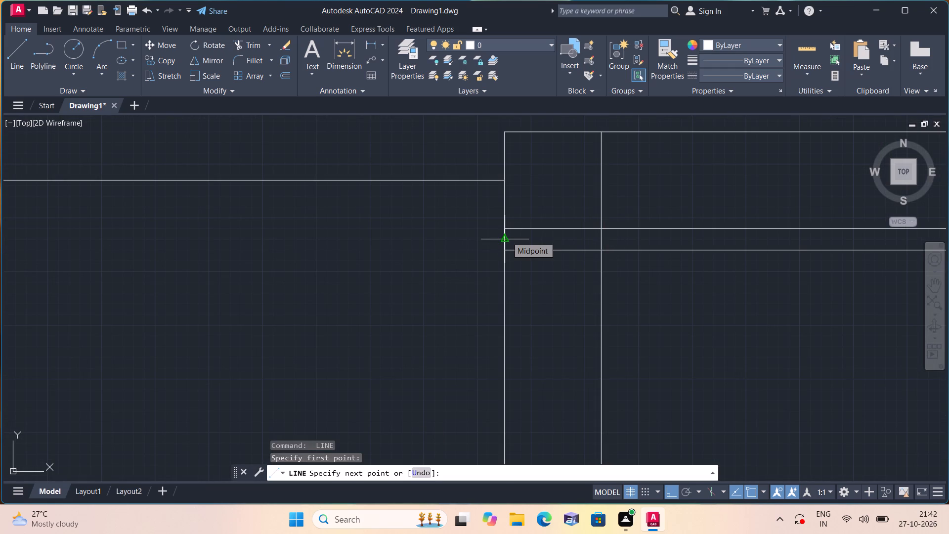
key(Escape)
Delete the short 1" vertical segment at the start of the door leaf line on the small room's right wall.
click(507, 237)
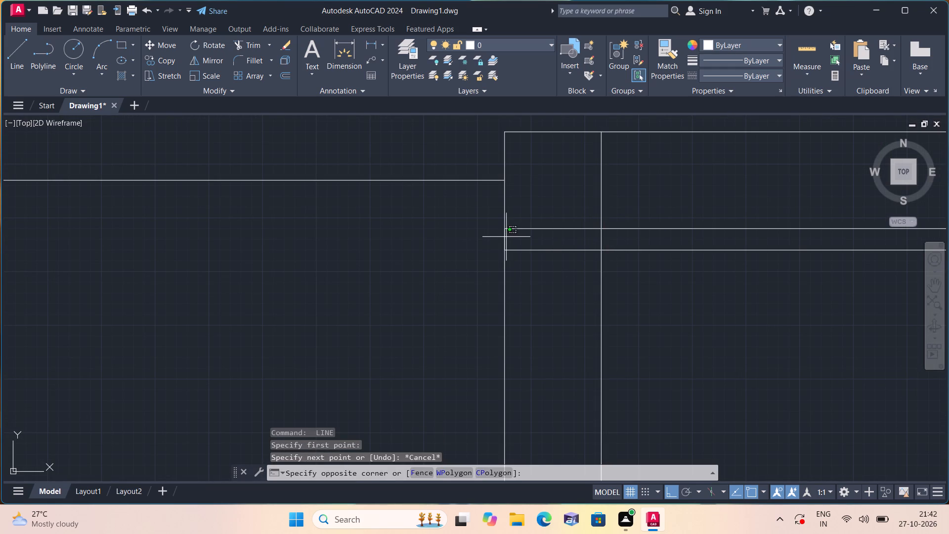
click(506, 237)
scroll(507, 236, down, 1)
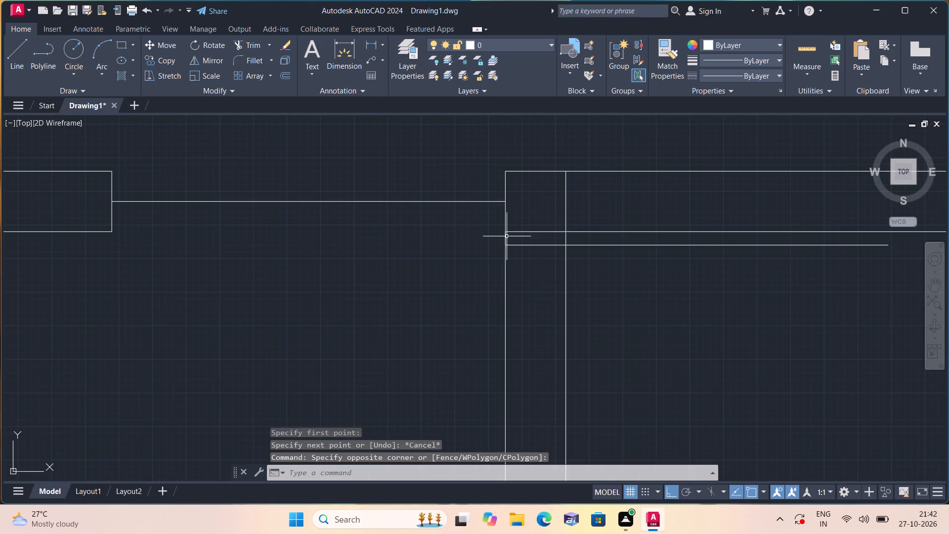
click(503, 239)
click(505, 239)
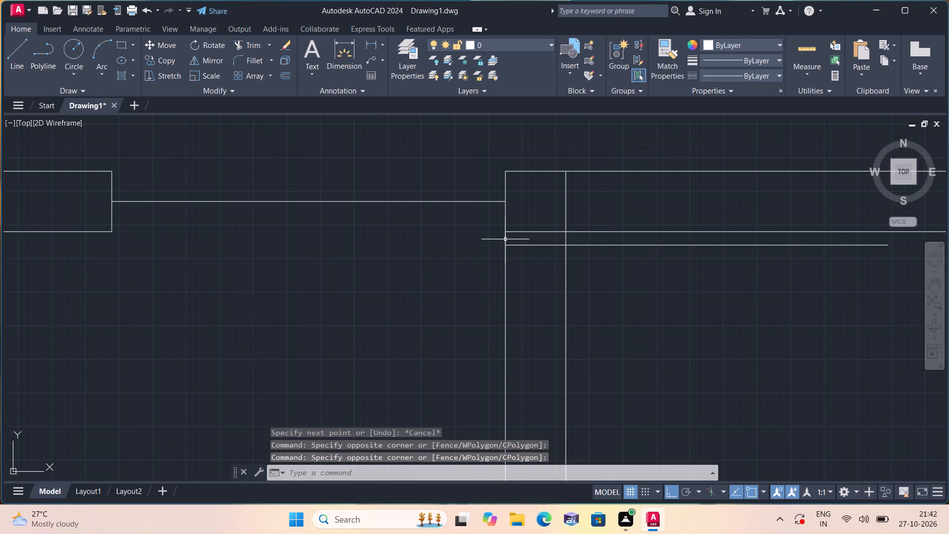
scroll(505, 239, up, 1)
click(505, 239)
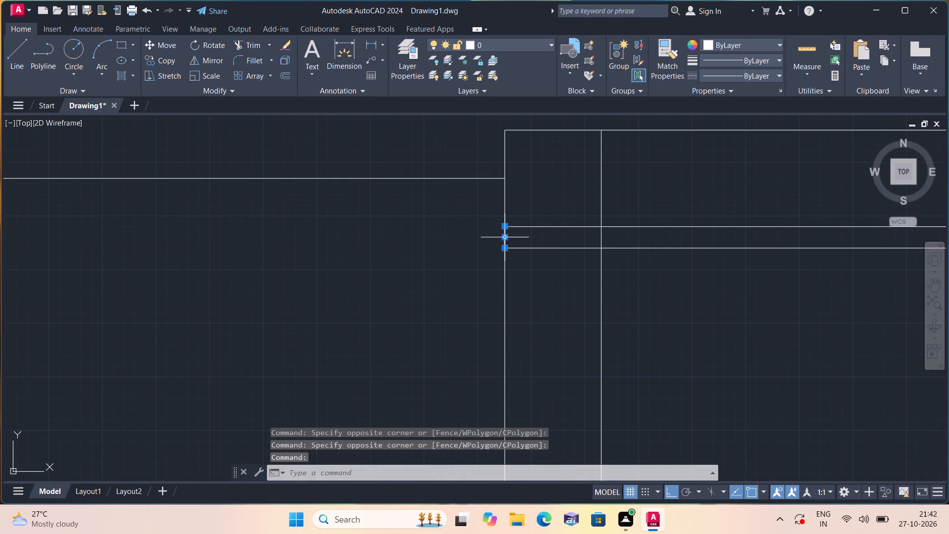
scroll(505, 239, down, 1)
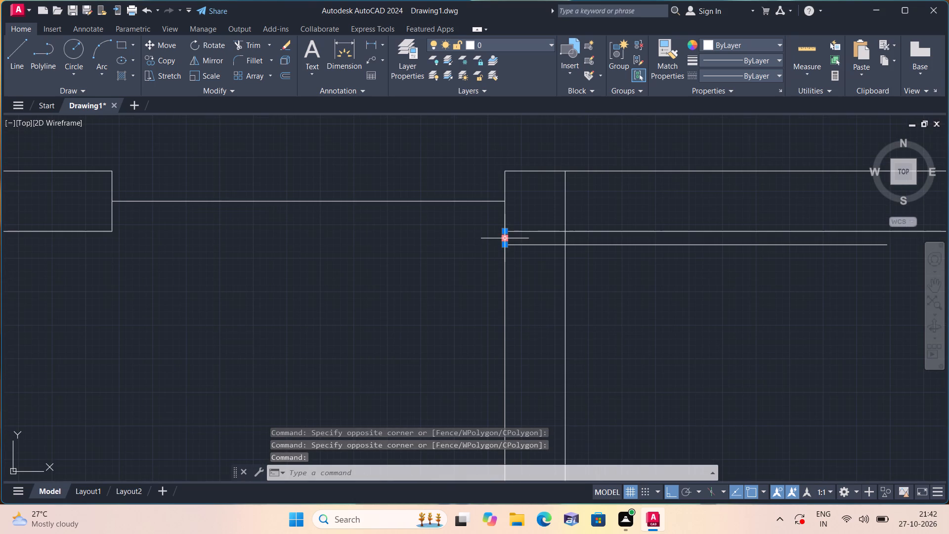
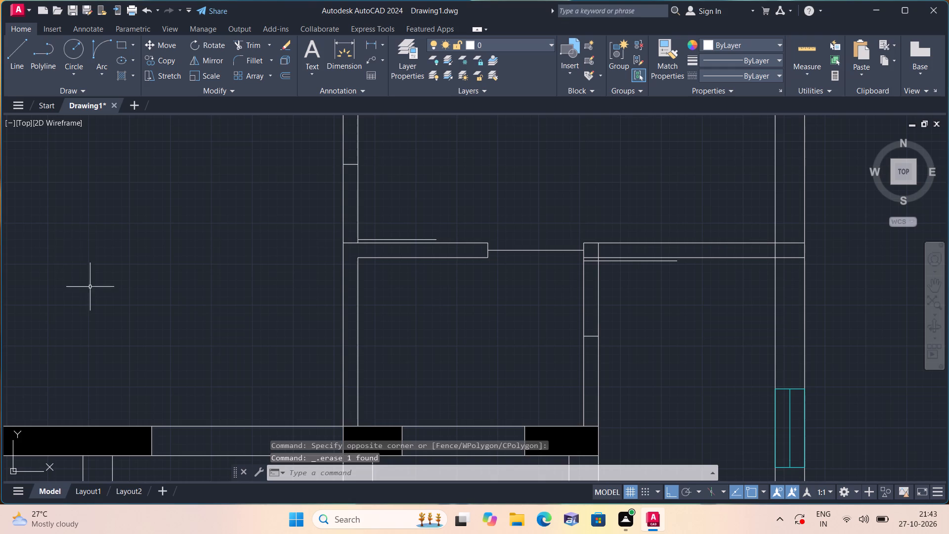
Draw a Start, End, Direction arc from the small room's right door leaf end to the wall opening's lower corner as the door swing.
click(97, 70)
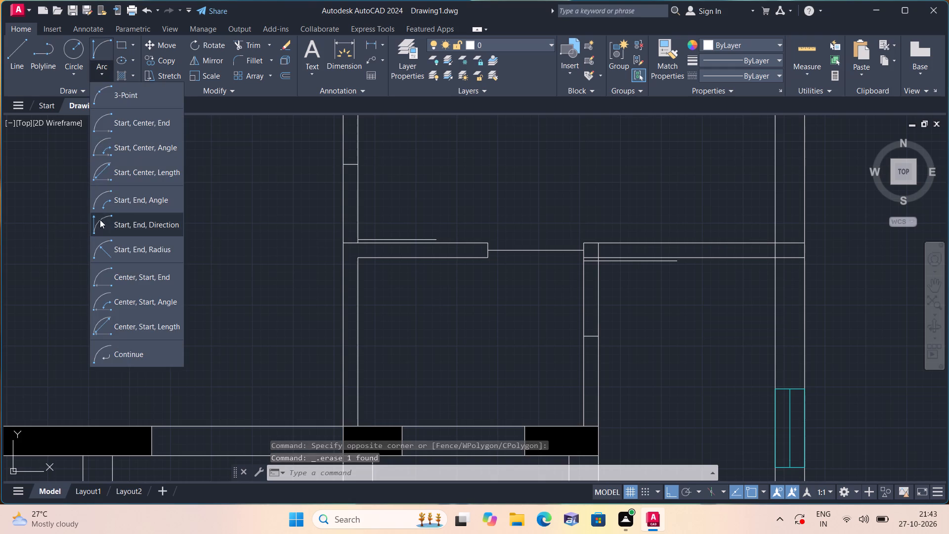
click(138, 220)
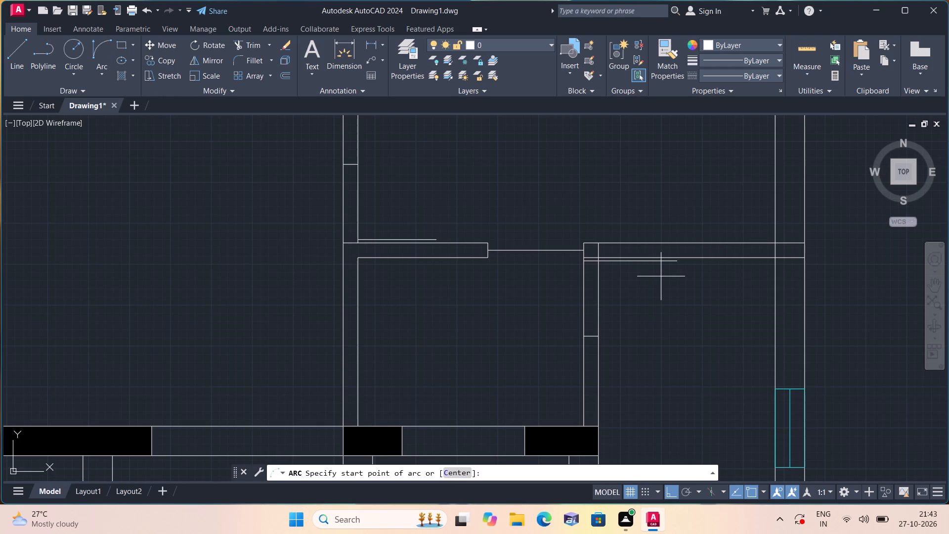
click(676, 258)
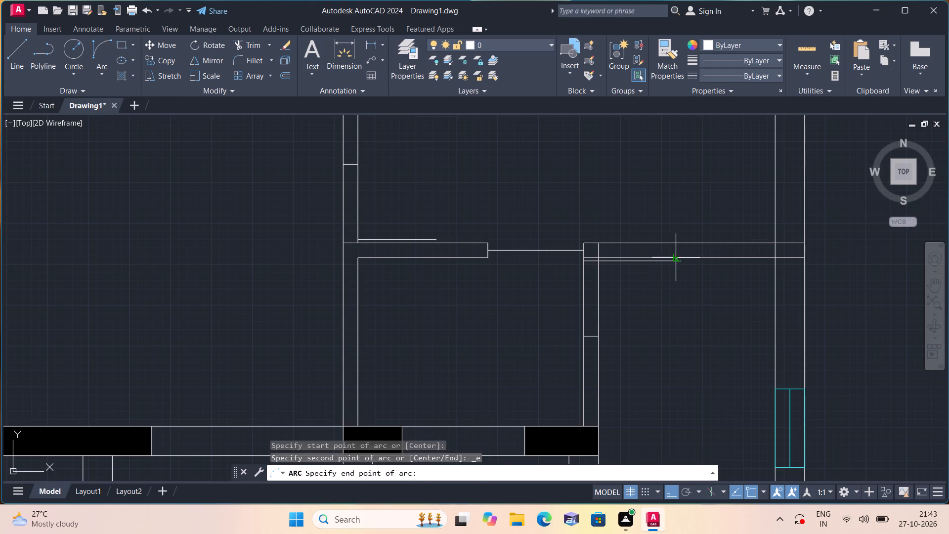
click(599, 335)
click(677, 315)
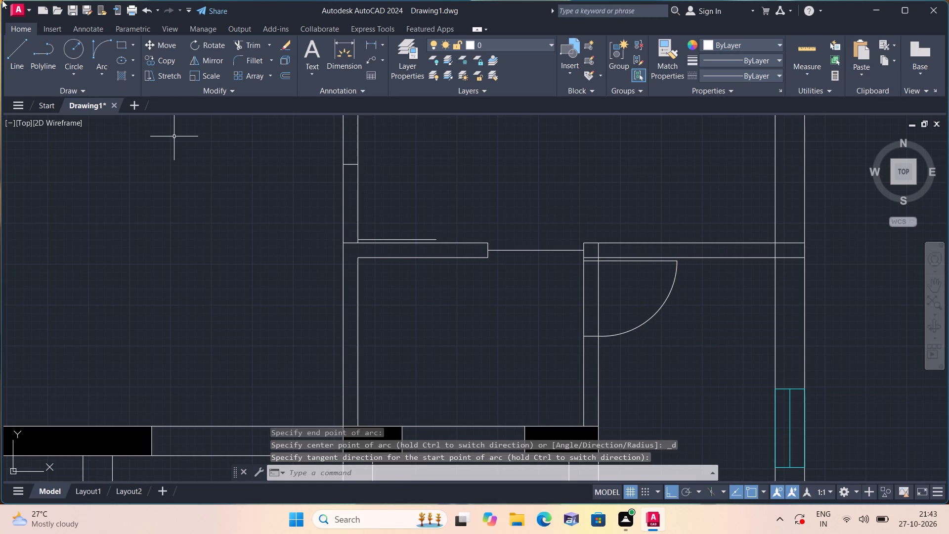
Draw a Start, End, Direction arc from the upper room's door leaf end to the opening's upper corner on the long vertical wall.
click(106, 78)
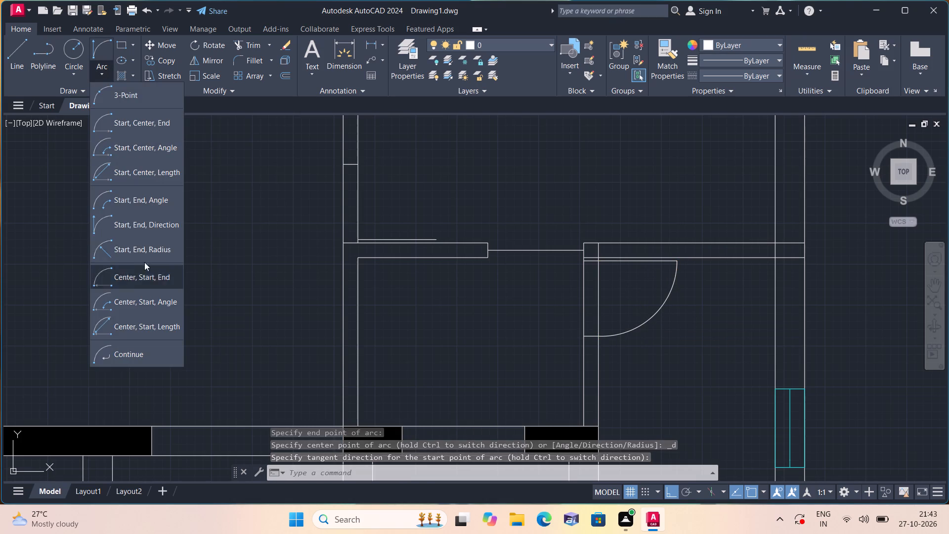
click(142, 223)
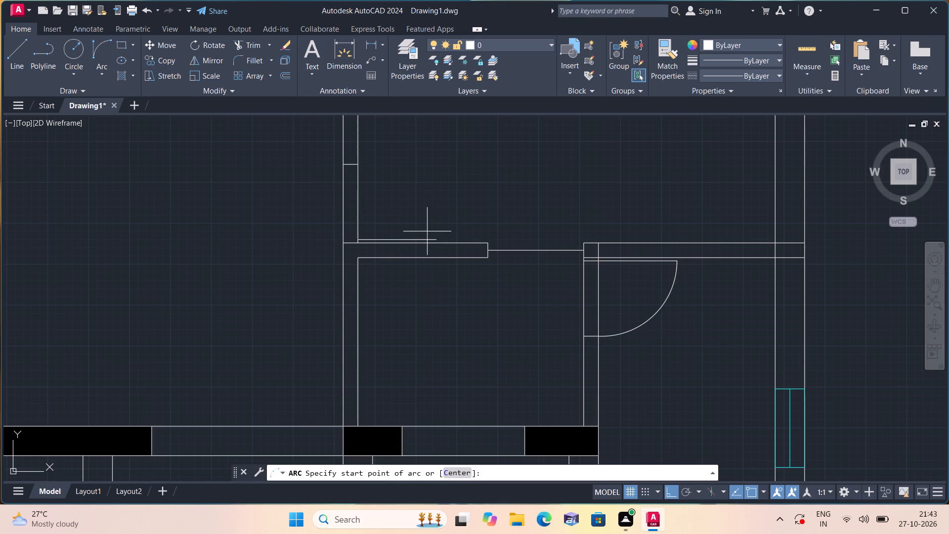
click(438, 239)
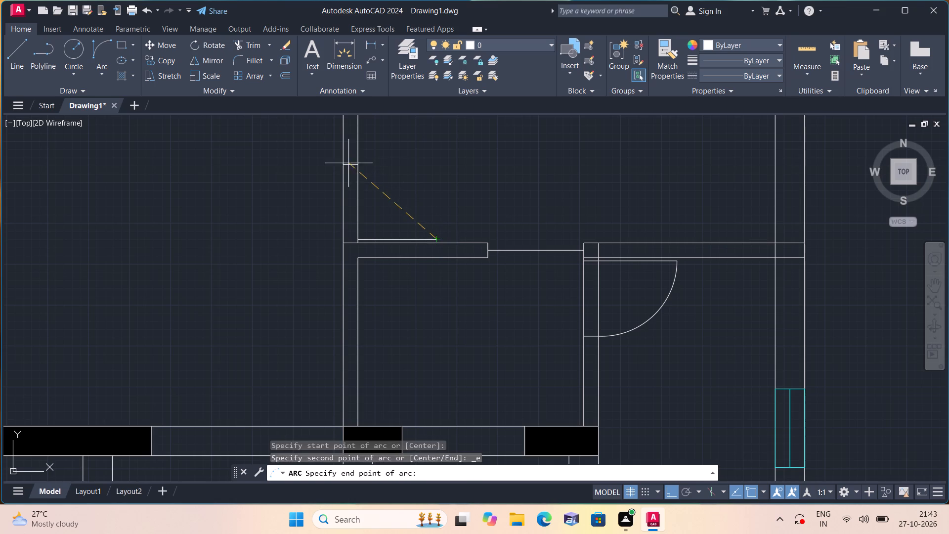
click(360, 164)
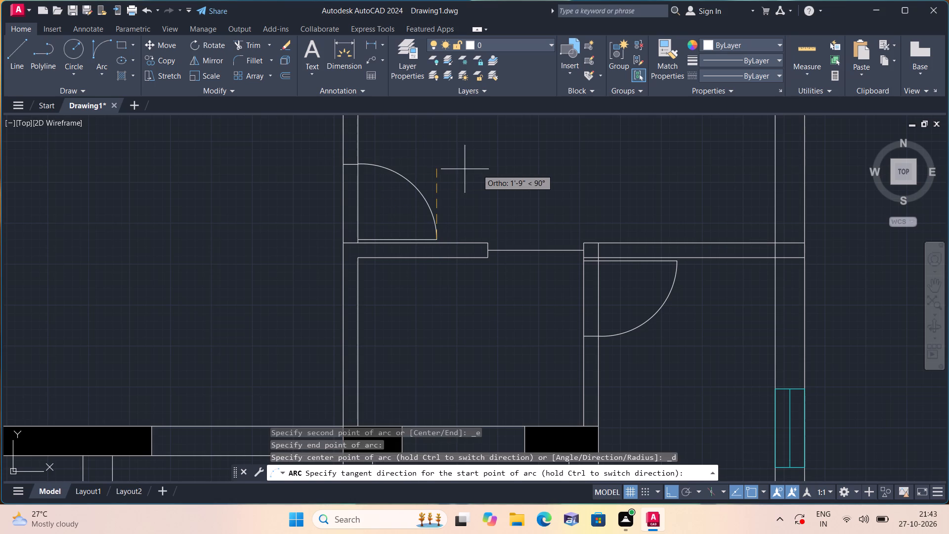
click(478, 169)
Trim the room-side line of the long vertical wall across the upper room's door opening.
scroll(465, 183, down, 2)
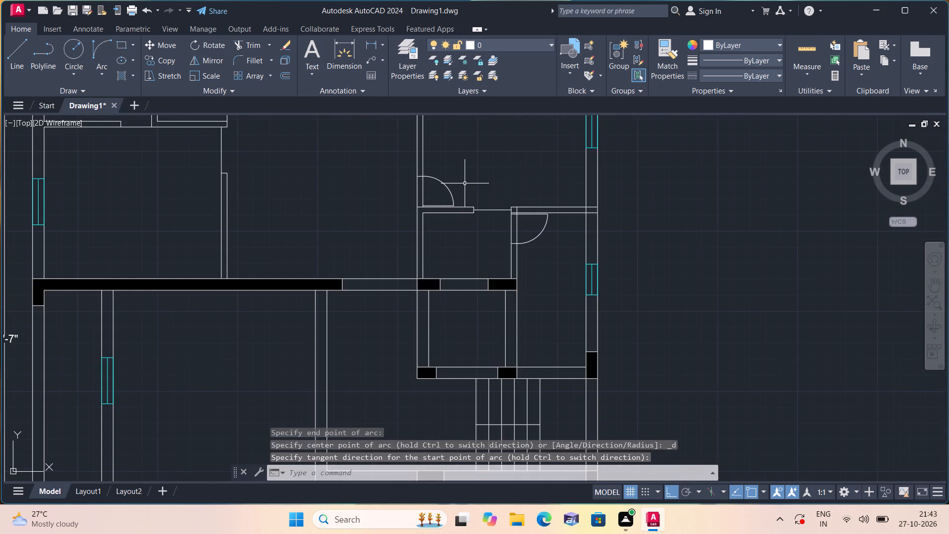
text(tr)
text(im)
key(space)
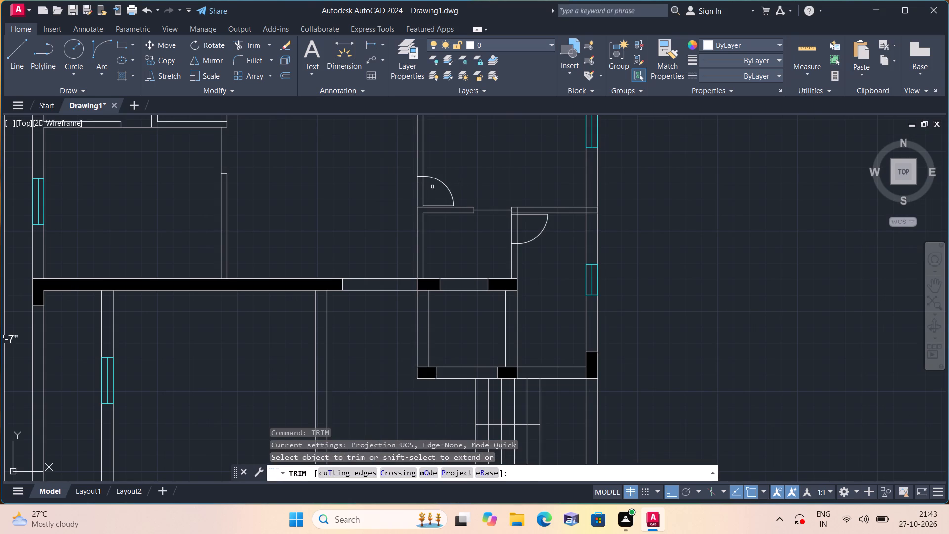
click(432, 187)
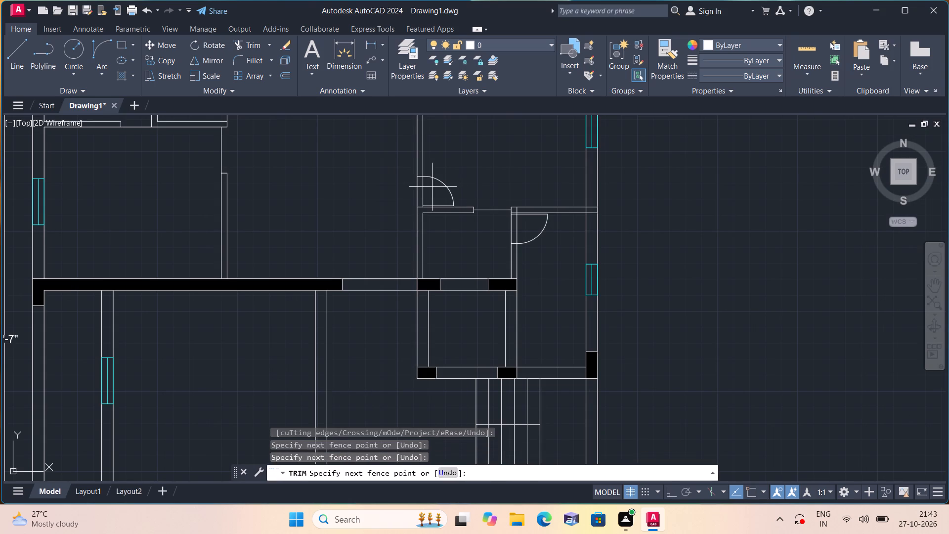
click(432, 187)
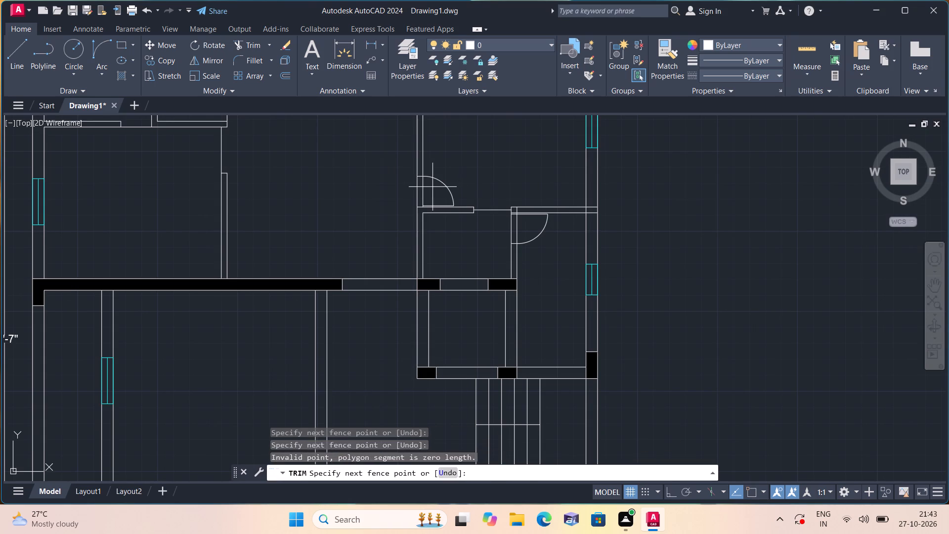
scroll(447, 192, up, 2)
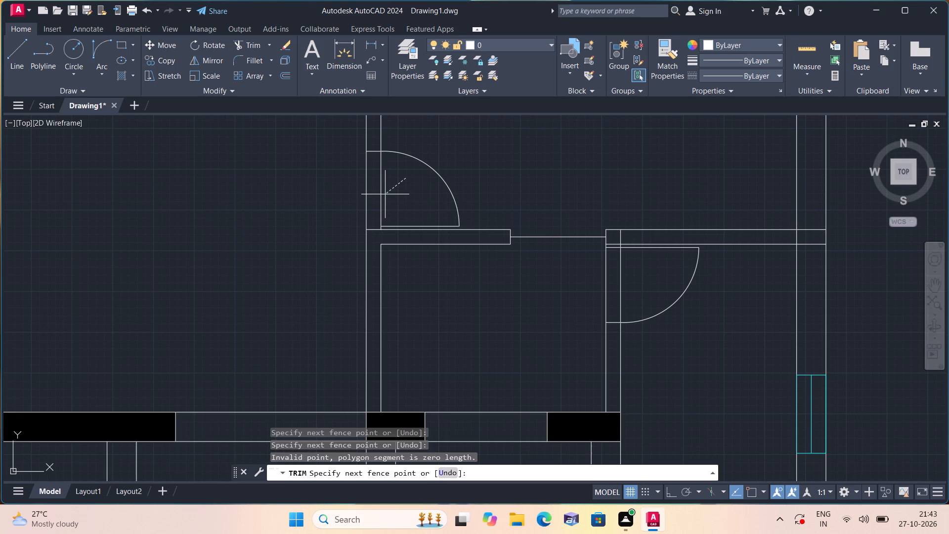
scroll(385, 194, up, 1)
click(375, 187)
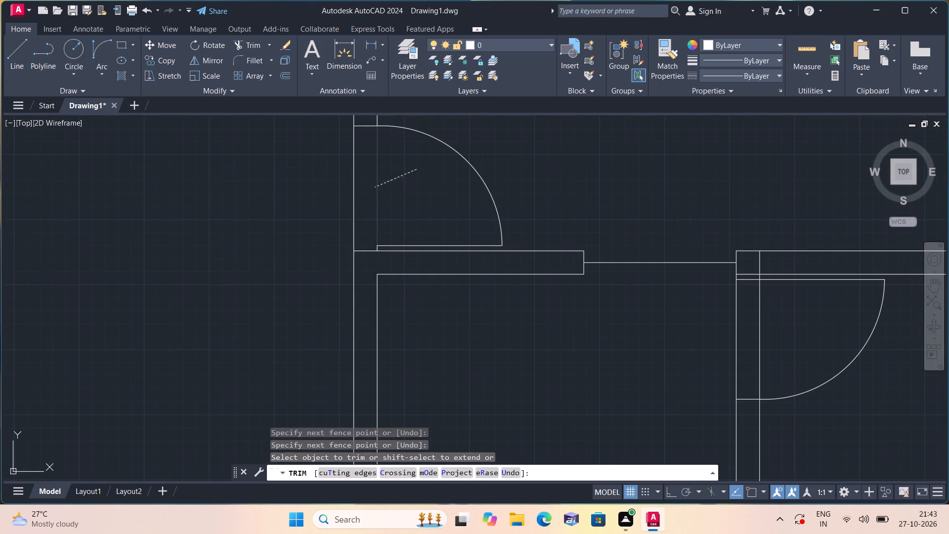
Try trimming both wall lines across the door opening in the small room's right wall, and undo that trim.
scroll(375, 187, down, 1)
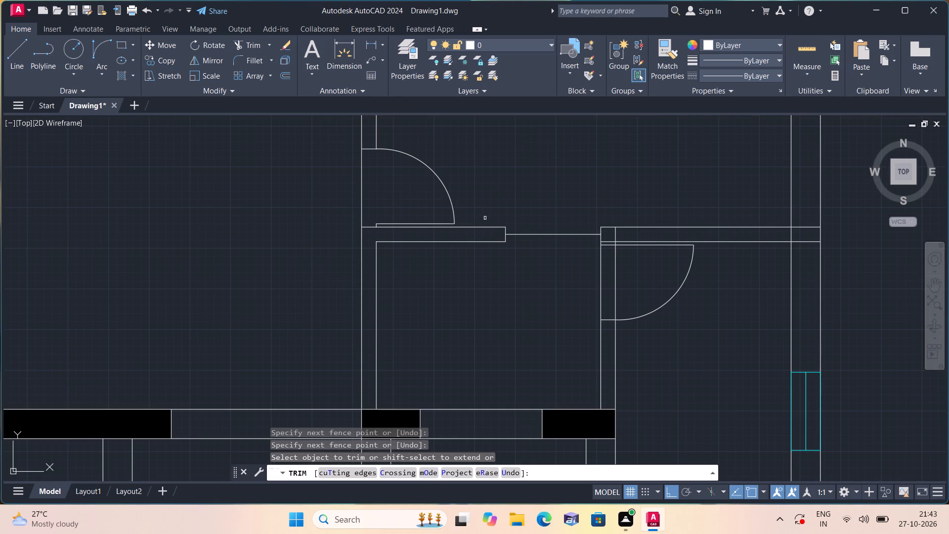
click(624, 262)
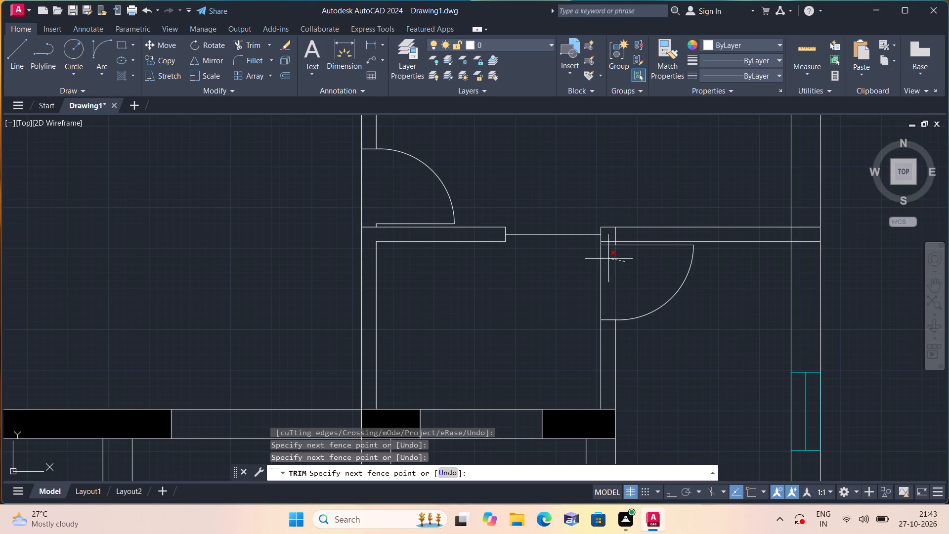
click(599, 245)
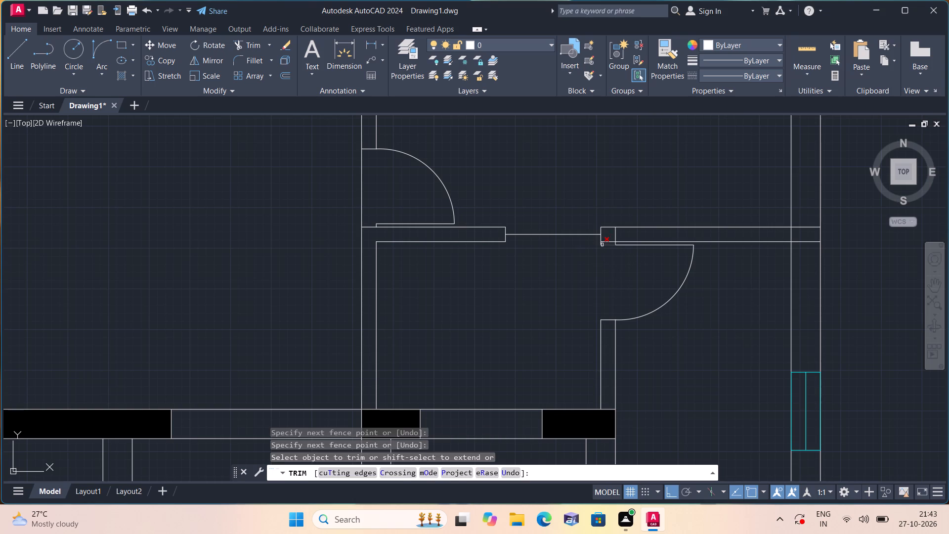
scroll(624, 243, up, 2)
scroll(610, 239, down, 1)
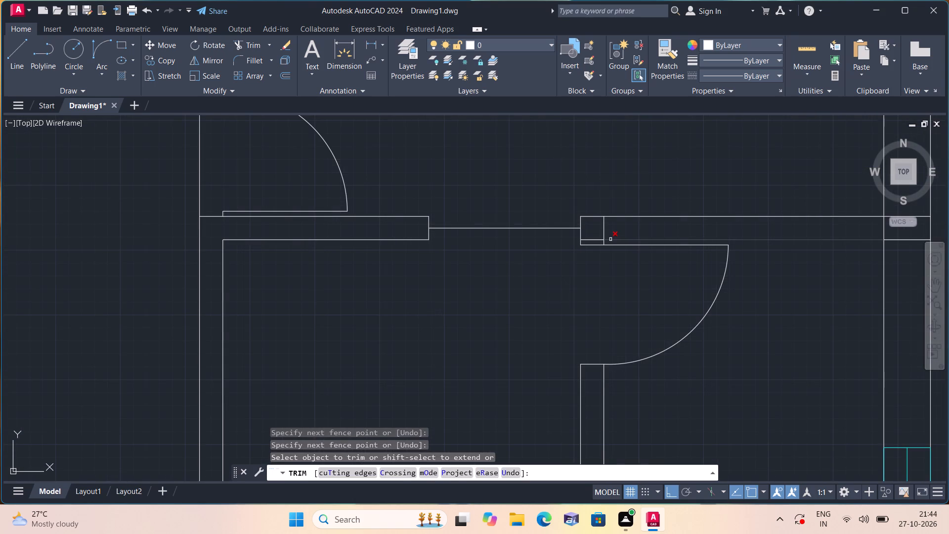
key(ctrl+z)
Trim only the outer line of the small room's right wall across its door opening, between the leaf and the arc end.
scroll(629, 266, down, 1)
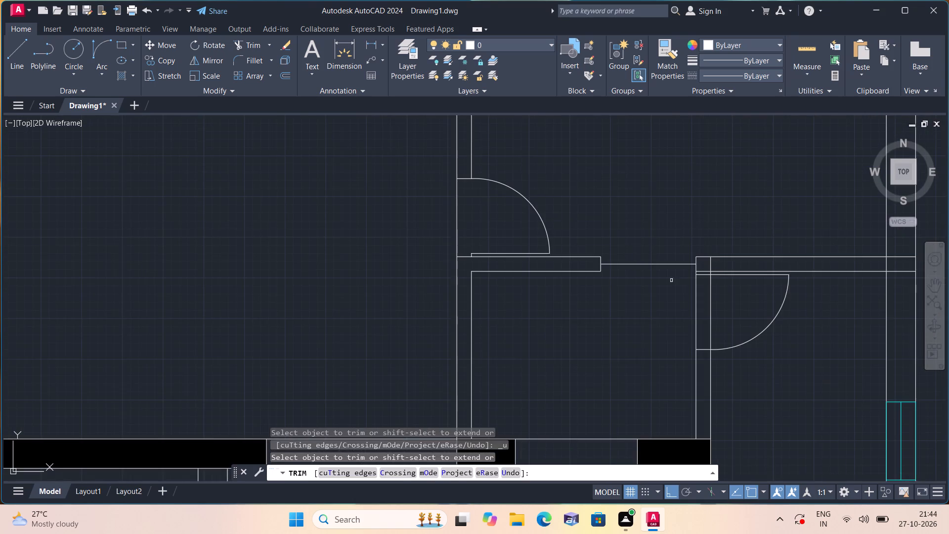
scroll(695, 288, up, 1)
click(721, 291)
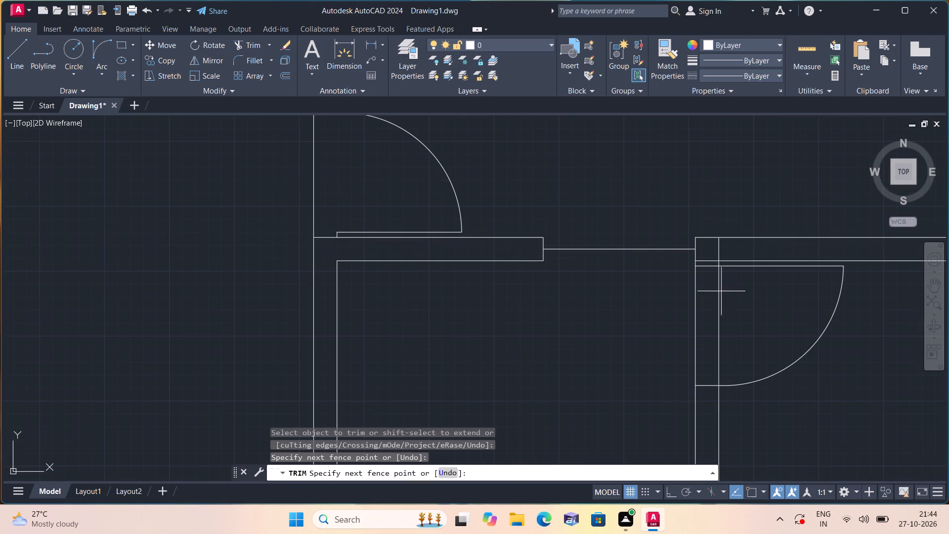
scroll(717, 276, up, 1)
click(725, 282)
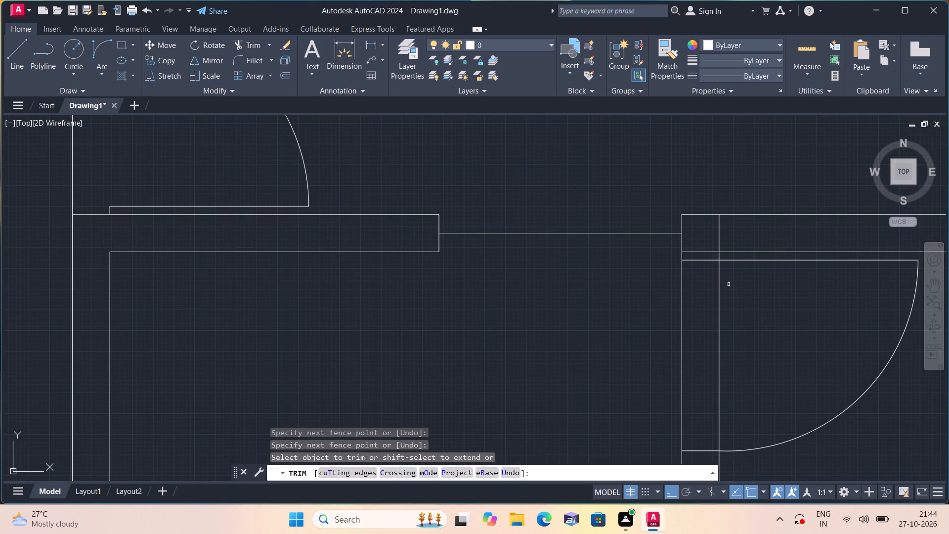
scroll(735, 283, down, 4)
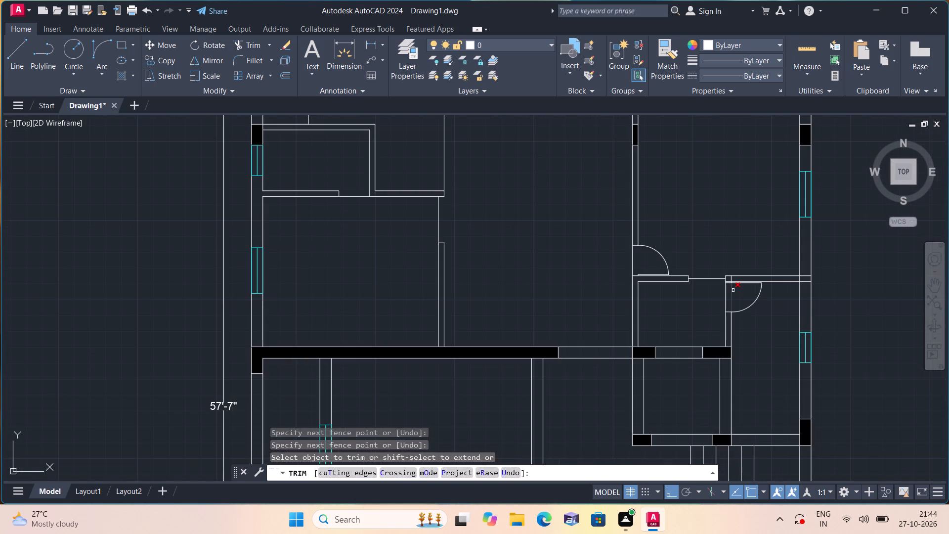
click(733, 290)
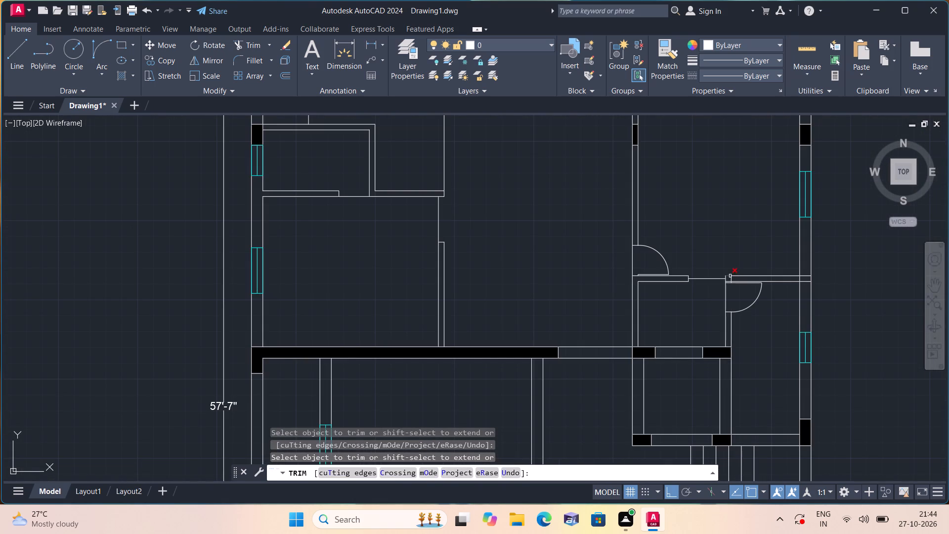
Trim the leftover outer wall line pieces above the door leaf and inside the horizontal wall's thickness.
scroll(729, 273, up, 2)
scroll(729, 273, down, 1)
scroll(738, 285, up, 1)
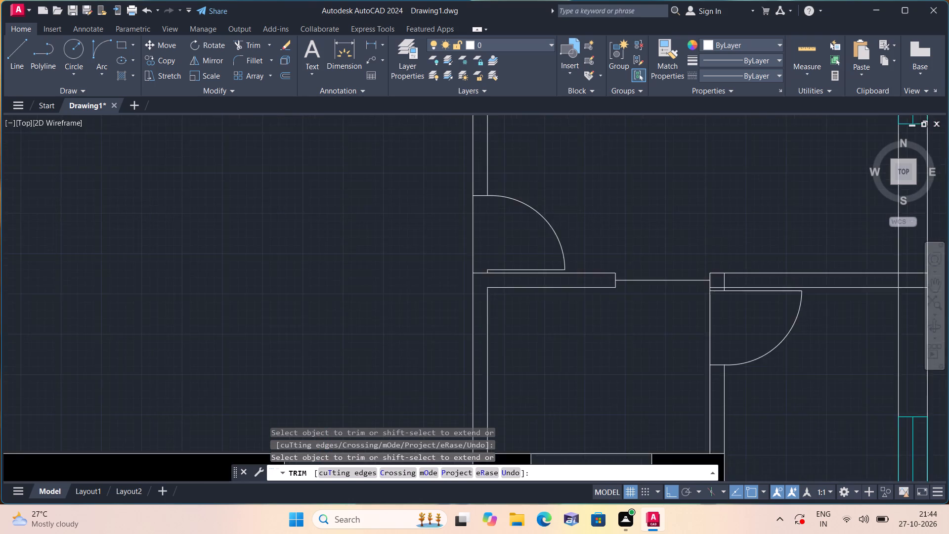
scroll(738, 287, up, 2)
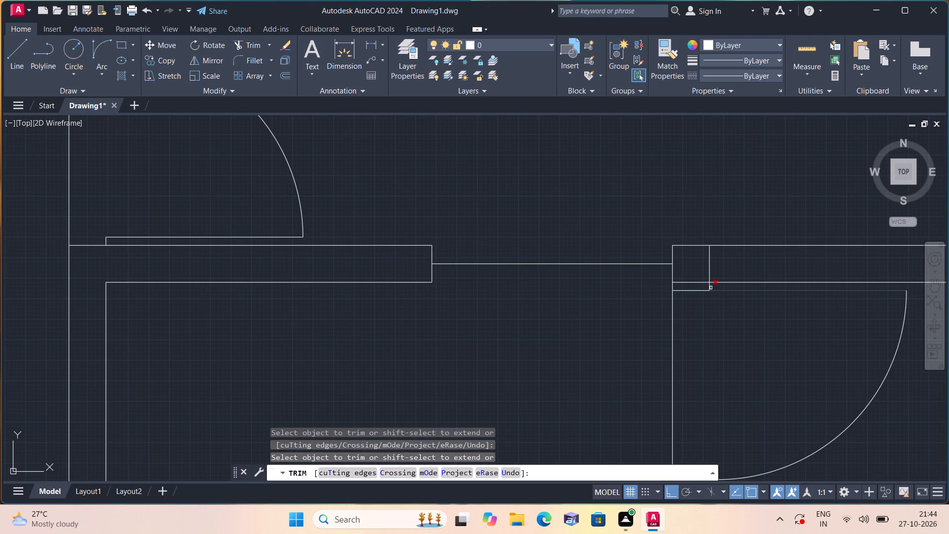
click(711, 287)
scroll(712, 282, down, 1)
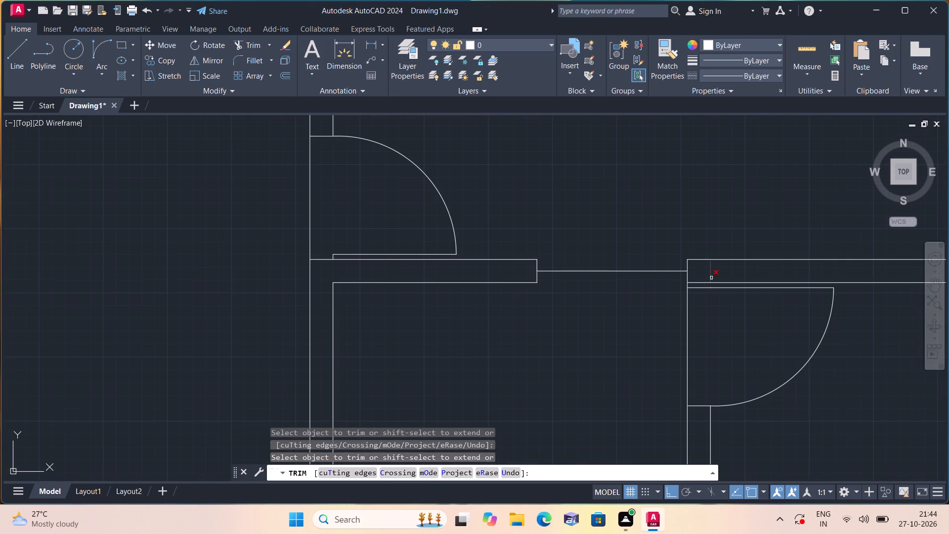
click(711, 278)
scroll(707, 271, down, 2)
scroll(600, 290, down, 1)
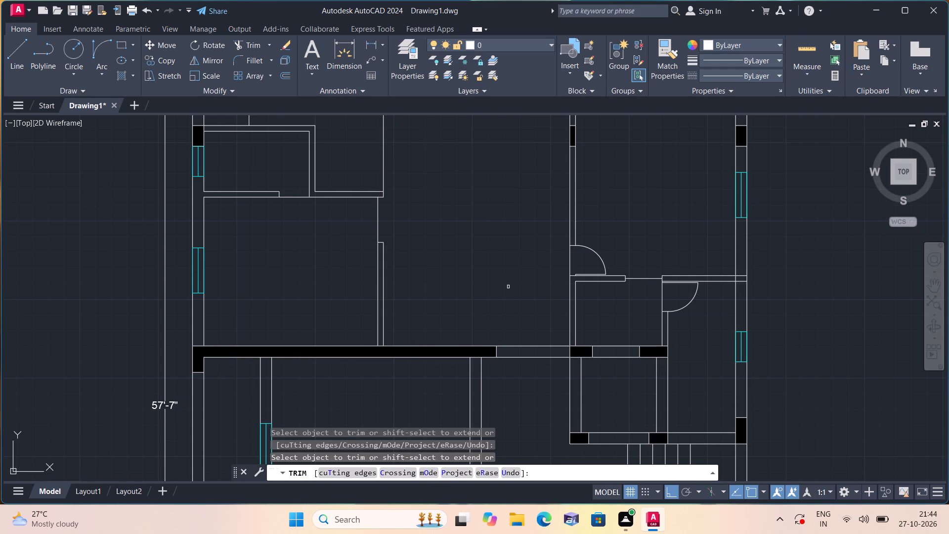
scroll(504, 284, down, 2)
middle_drag(483, 291, 495, 312)
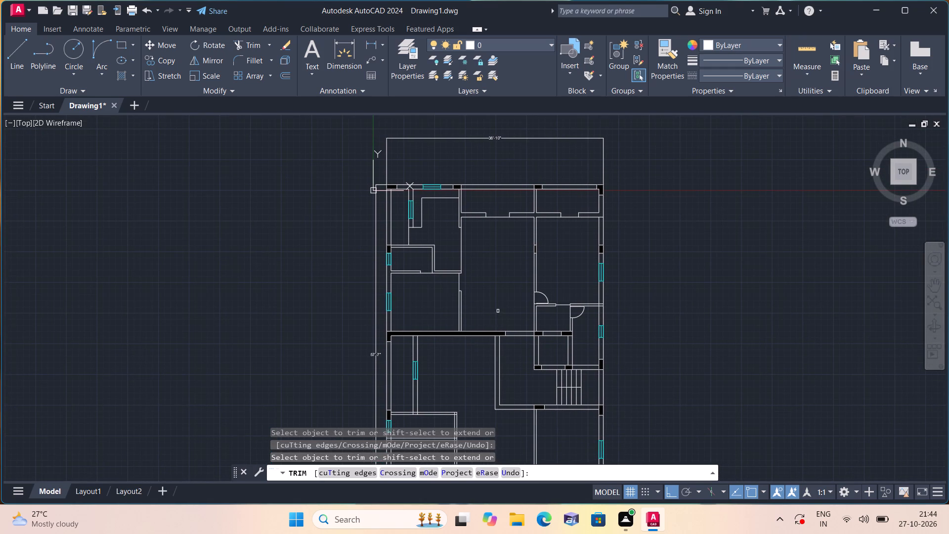
middle_drag(474, 272, 488, 336)
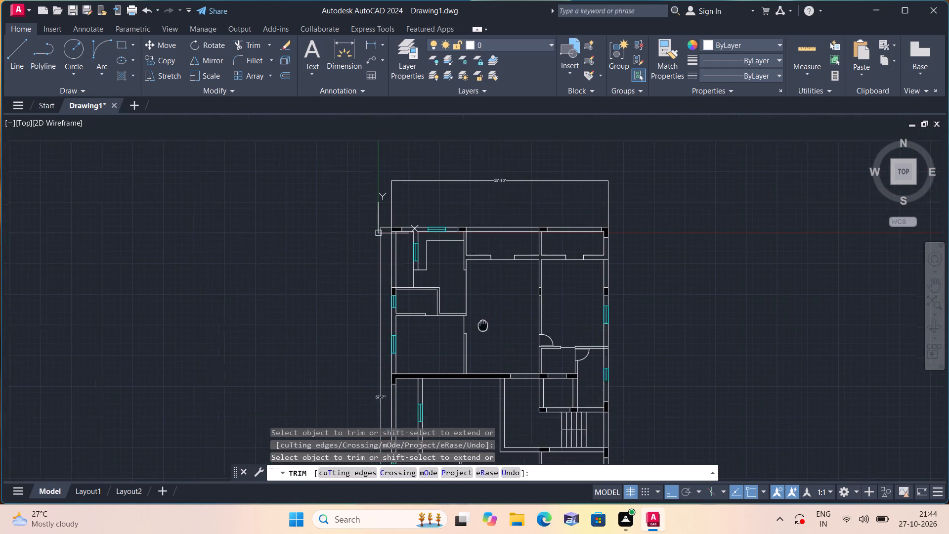
middle_drag(488, 336, 490, 346)
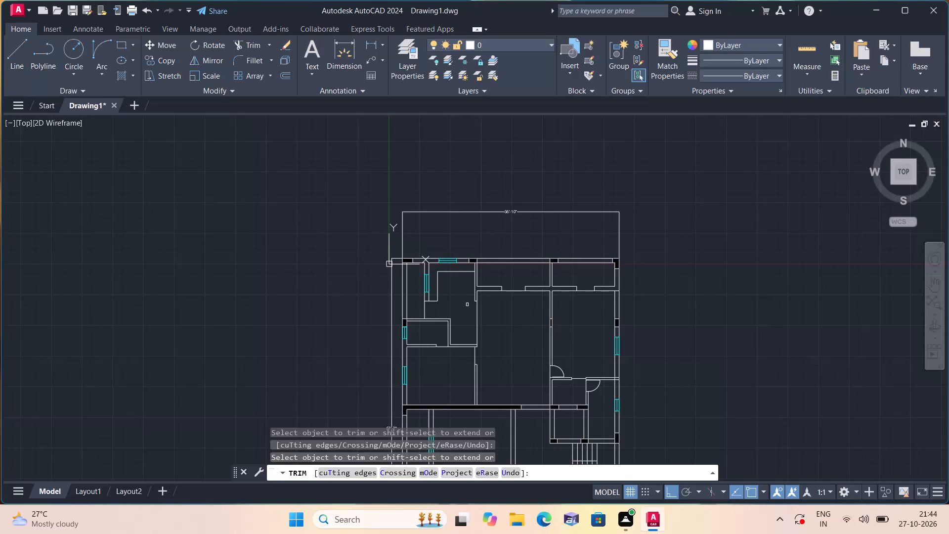
key(Escape)
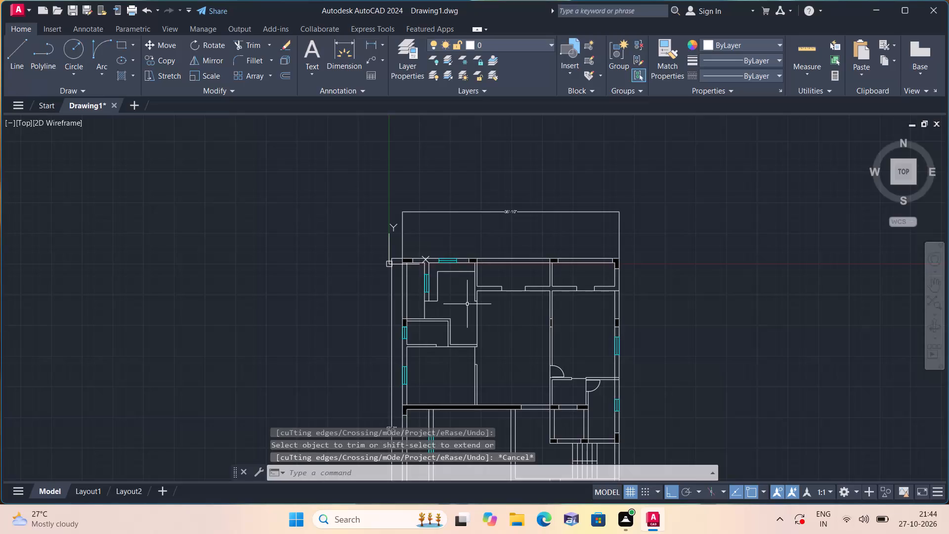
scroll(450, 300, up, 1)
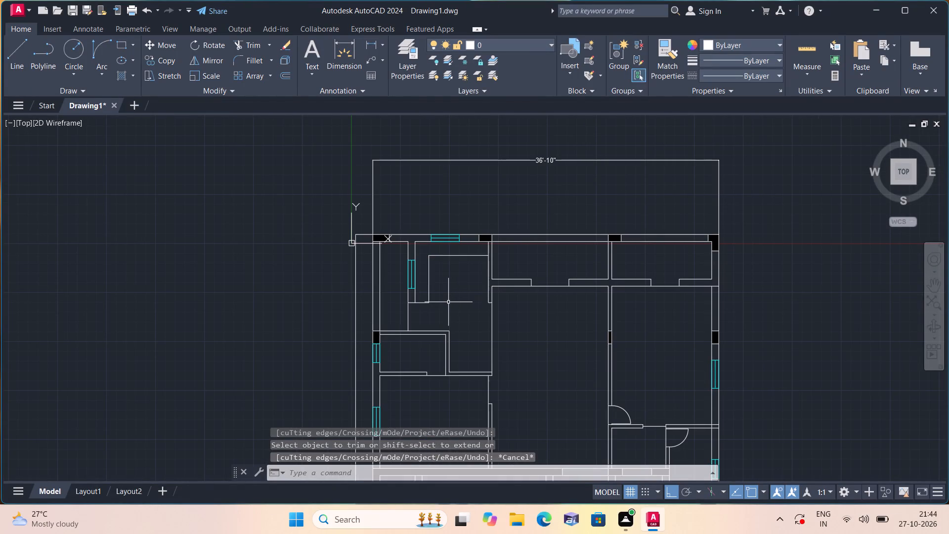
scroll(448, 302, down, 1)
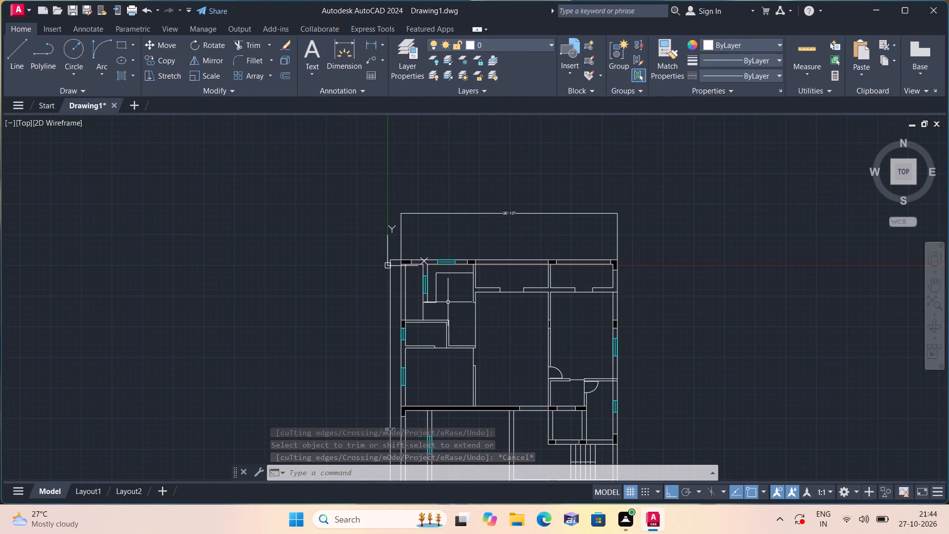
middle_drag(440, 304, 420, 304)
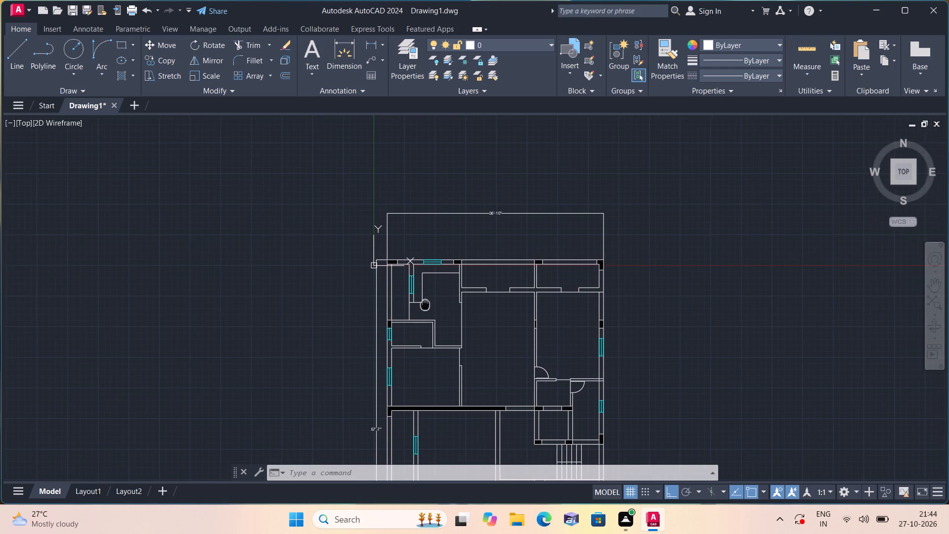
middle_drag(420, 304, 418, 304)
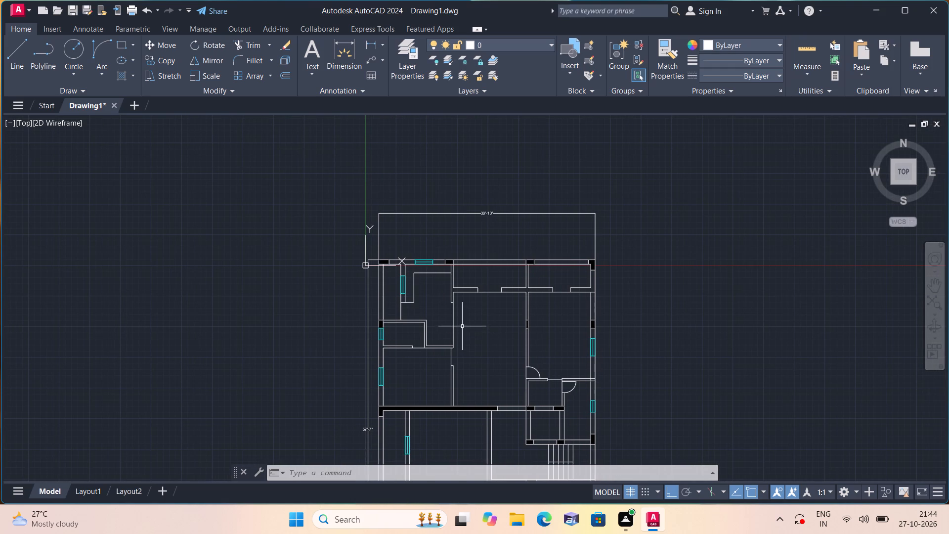
Draw segments of 2' and 1' along the middle horizontal wall's upper line from the solid fill's end, continuing across the wall thickness as a door jamb.
middle_drag(456, 319, 453, 306)
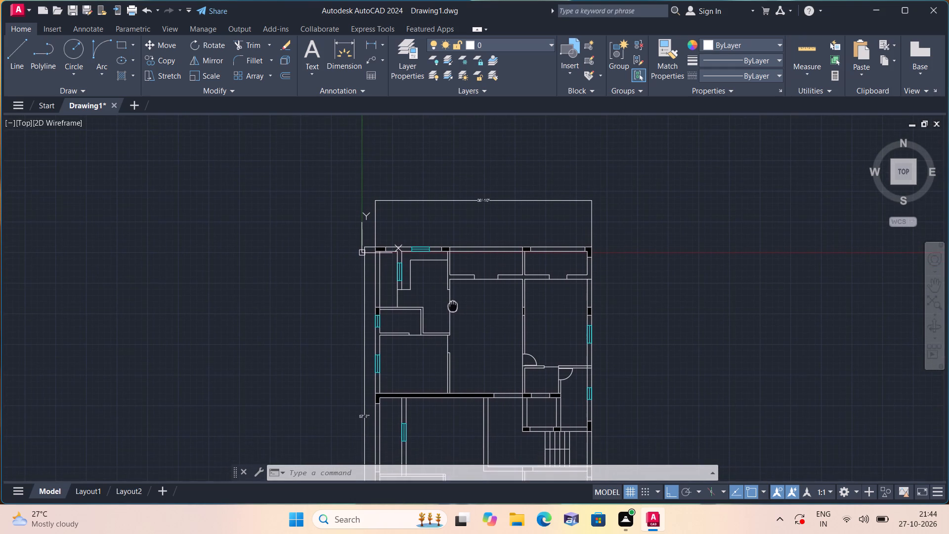
middle_drag(453, 306, 453, 306)
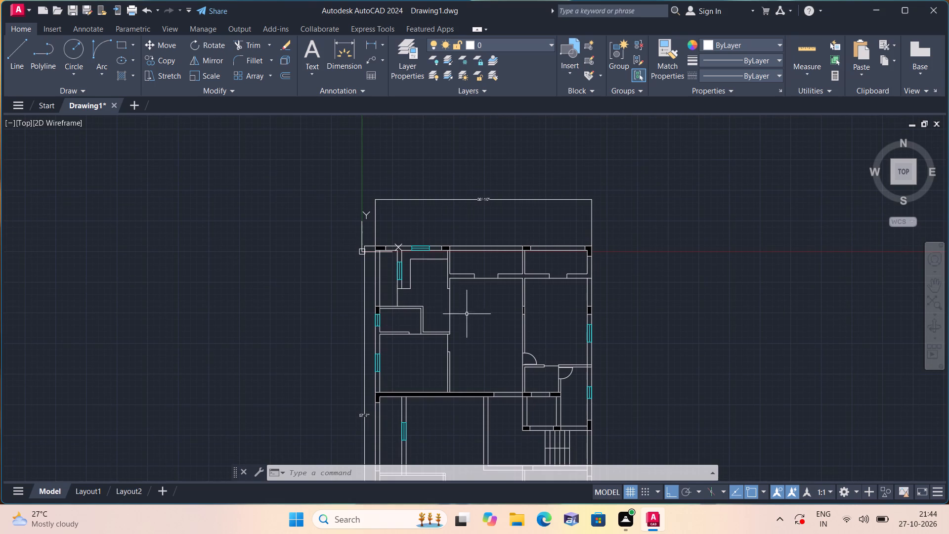
middle_drag(472, 325, 462, 266)
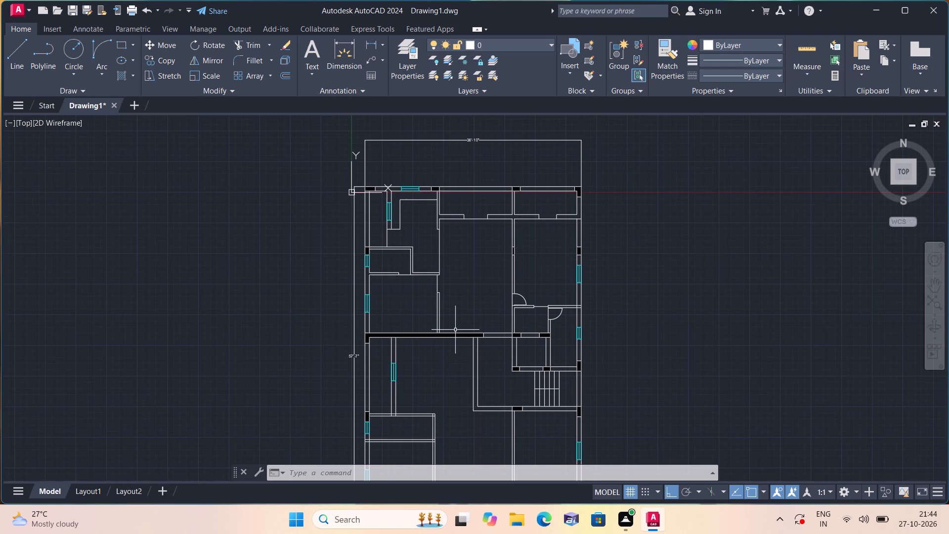
key(l)
key(space)
scroll(456, 333, up, 1)
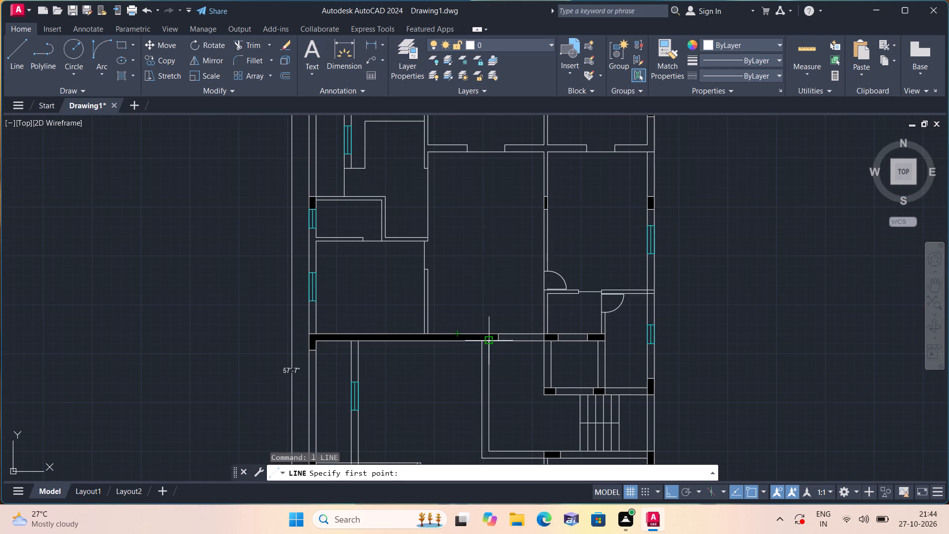
scroll(502, 341, up, 2)
click(494, 325)
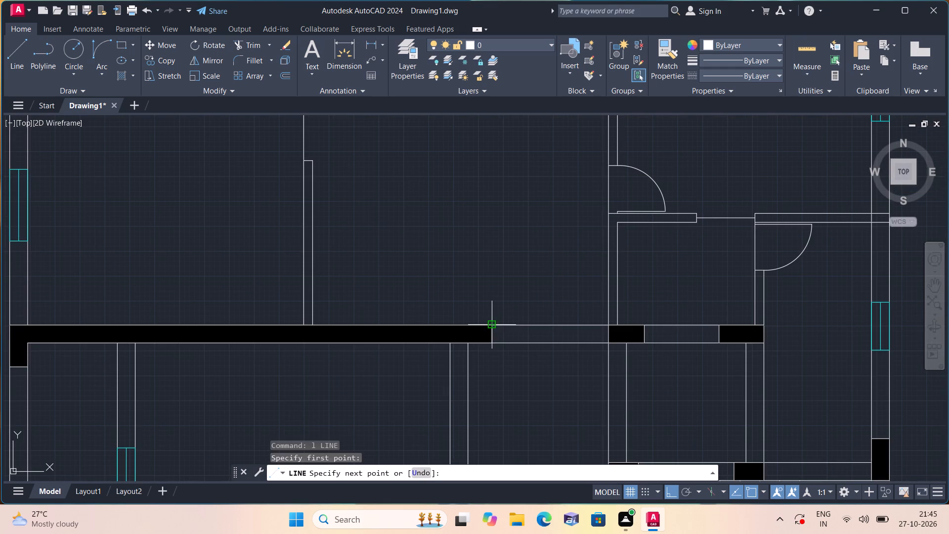
text(2')
key(space)
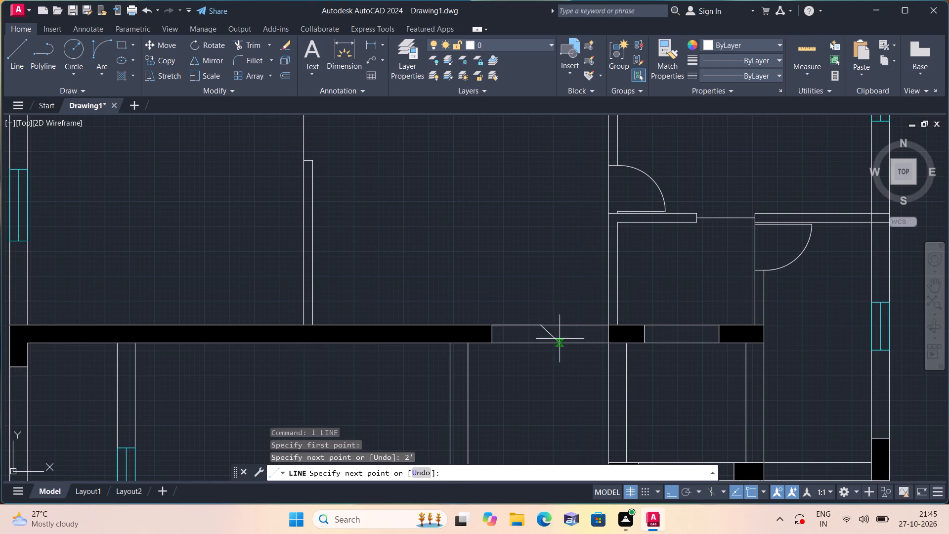
scroll(560, 341, up, 1)
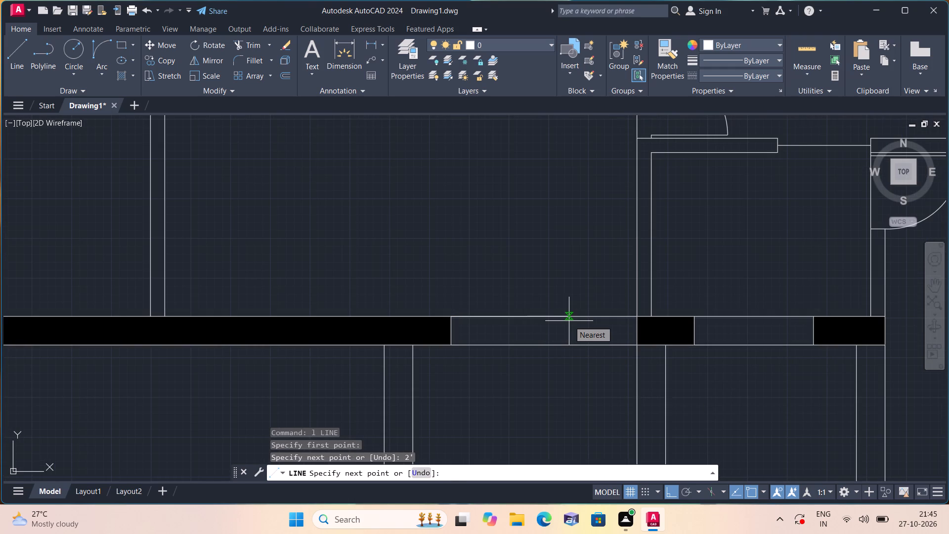
text(1')
key(space)
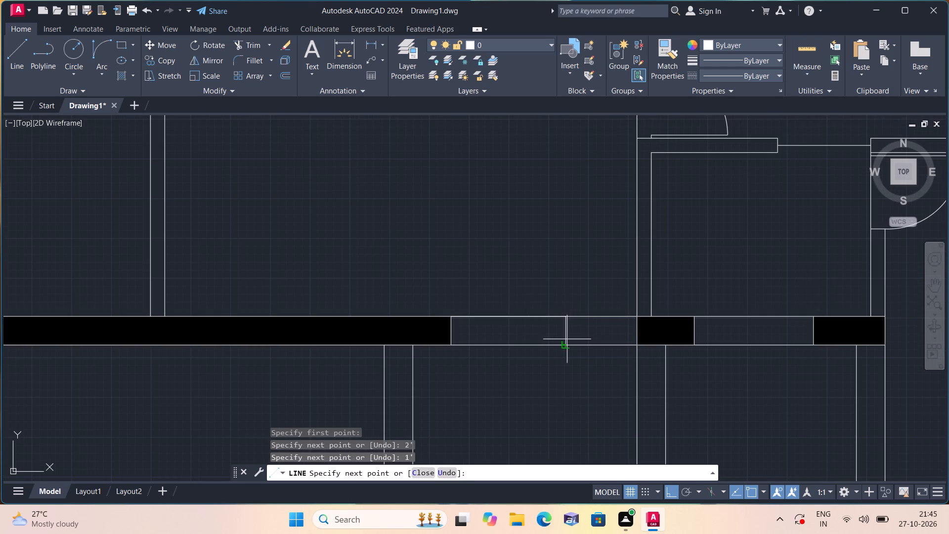
click(565, 345)
key(space)
key(space)
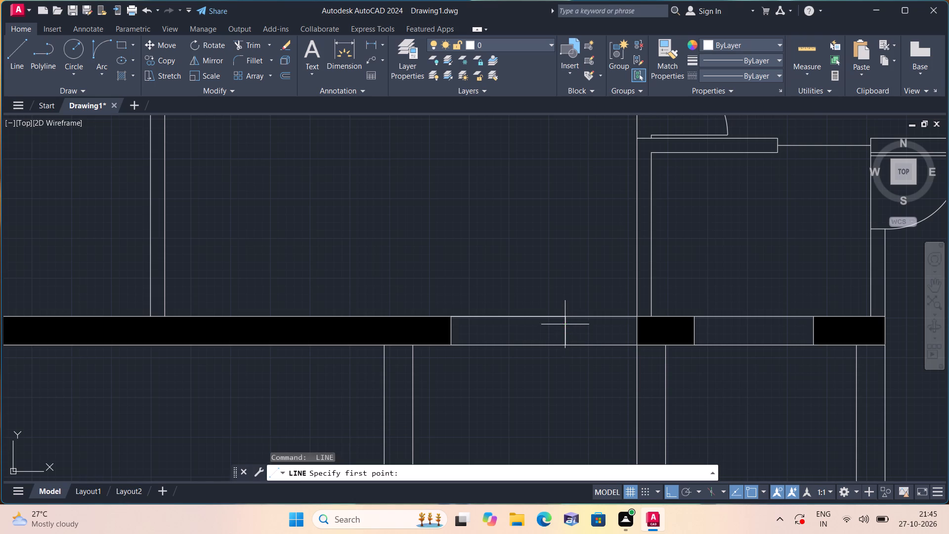
Draw a 3' vertical door leaf line upward from the top end of the new jamb line.
drag(565, 319, 551, 288)
scroll(545, 259, down, 1)
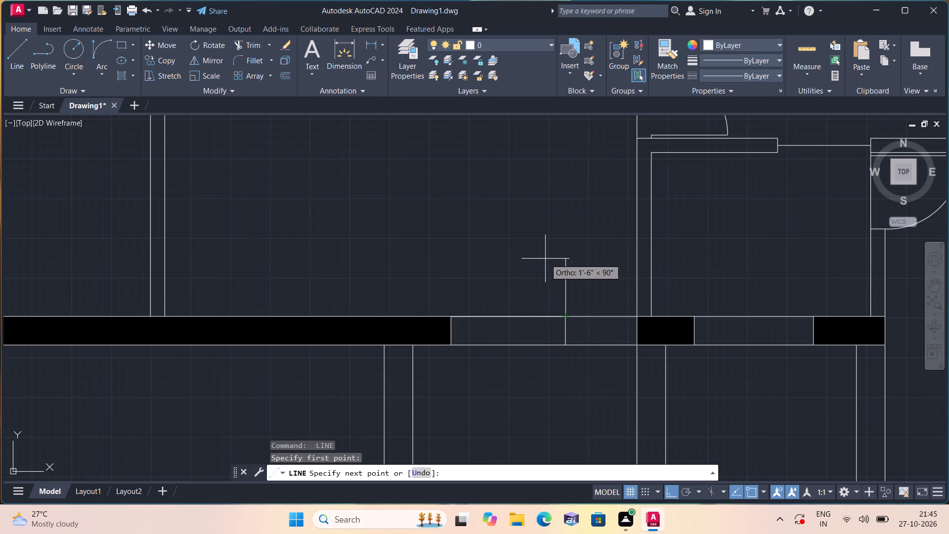
key(3)
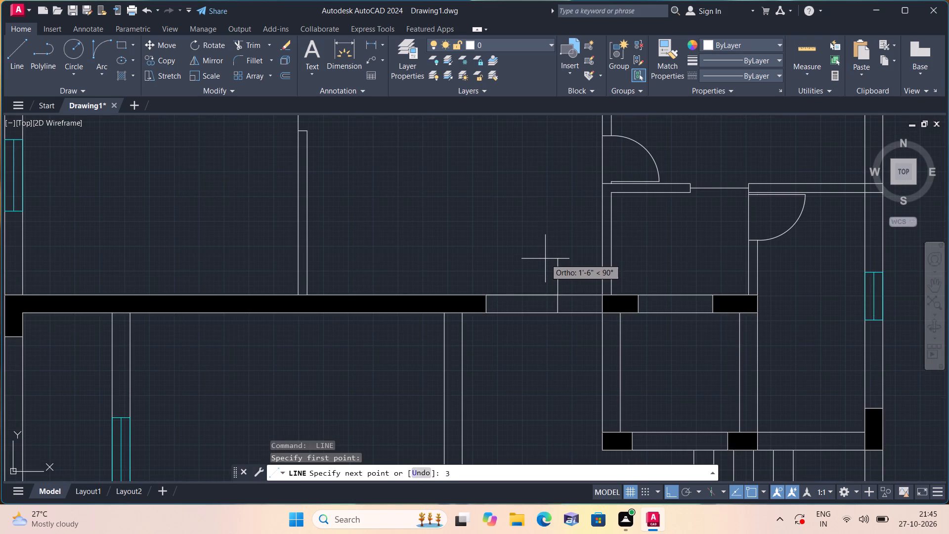
key(apostrophe)
key(space)
key(space)
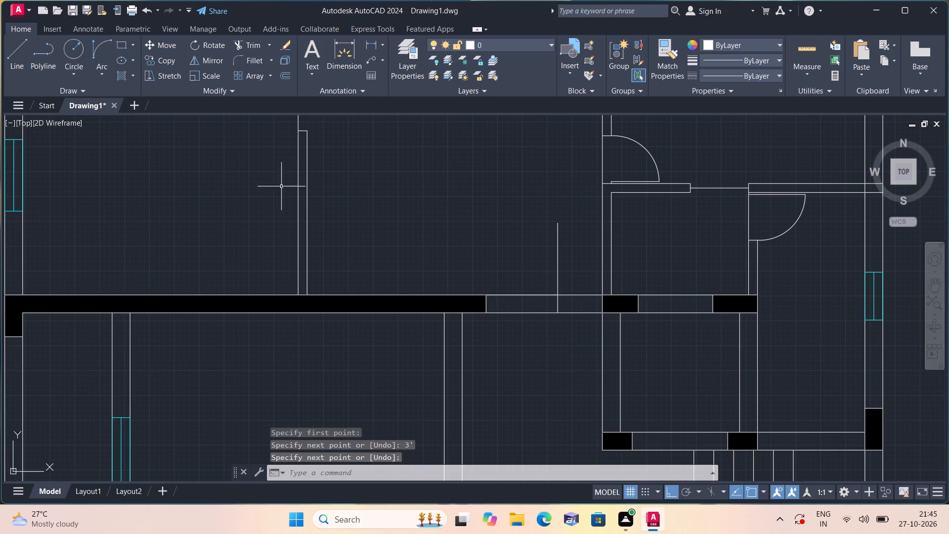
Draw the door swing arc from the top of the 3' leaf to the upper corner of the solid wall's end.
click(104, 75)
click(143, 226)
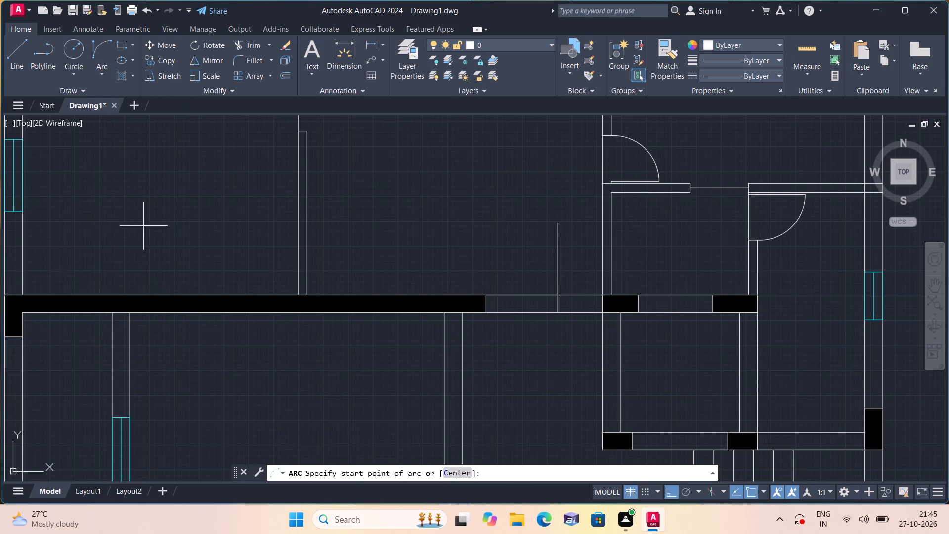
click(553, 219)
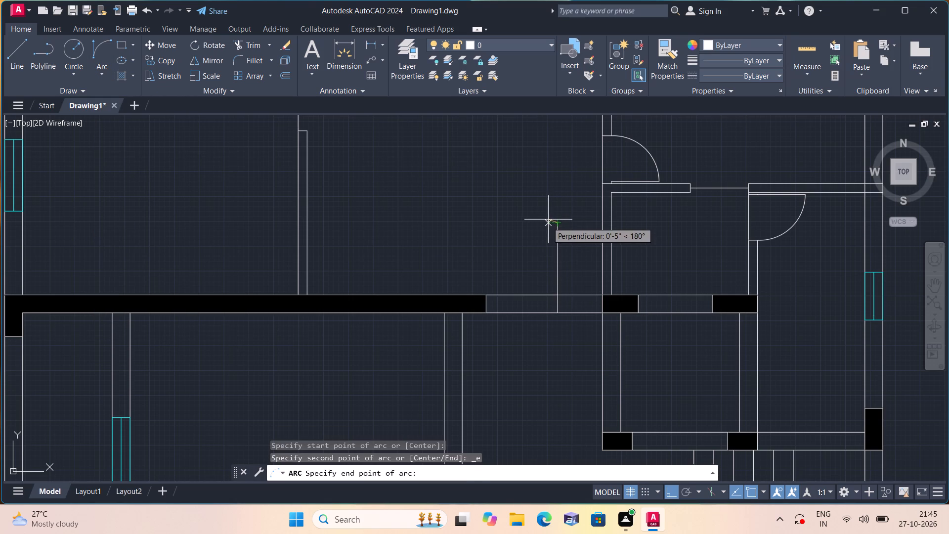
click(488, 292)
click(468, 252)
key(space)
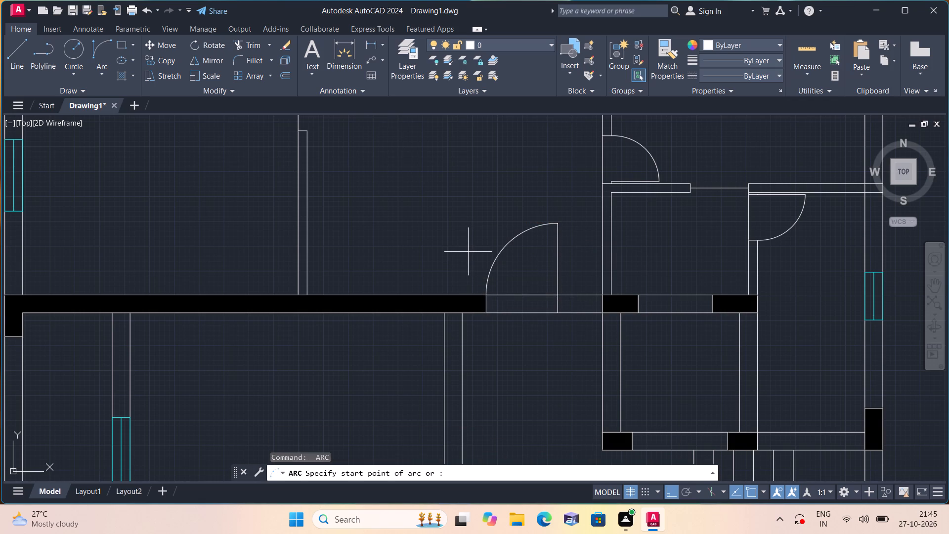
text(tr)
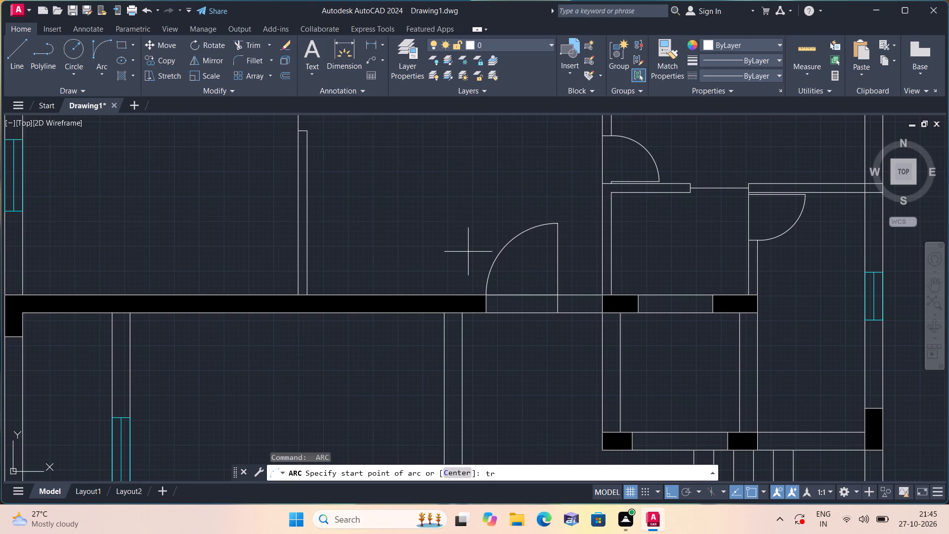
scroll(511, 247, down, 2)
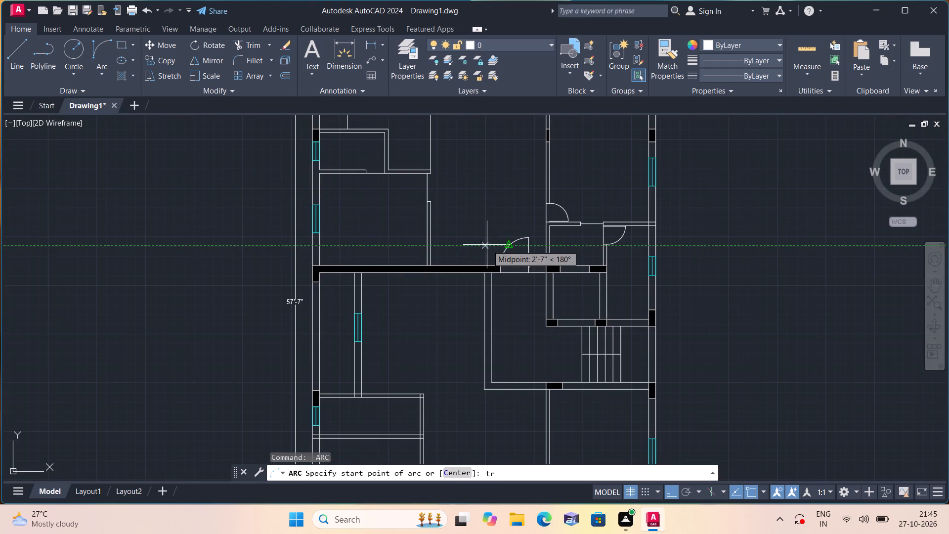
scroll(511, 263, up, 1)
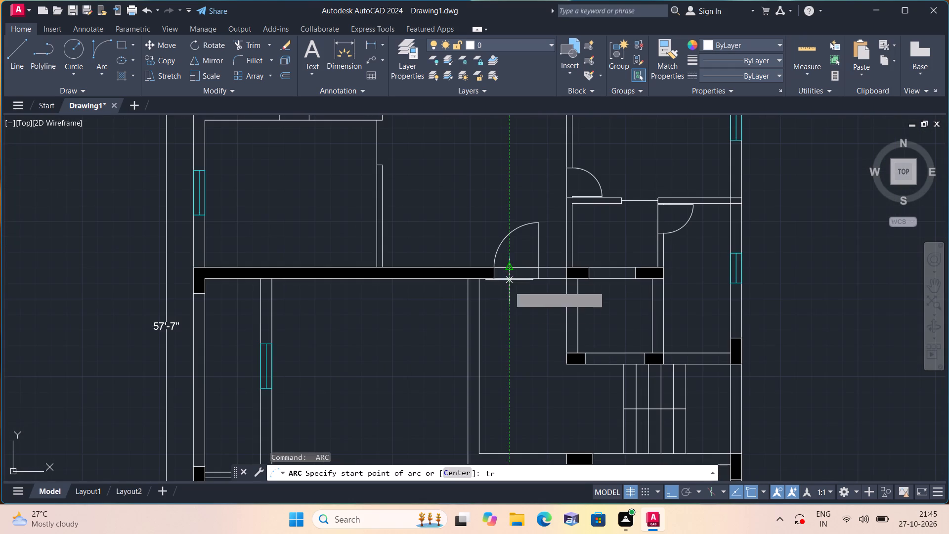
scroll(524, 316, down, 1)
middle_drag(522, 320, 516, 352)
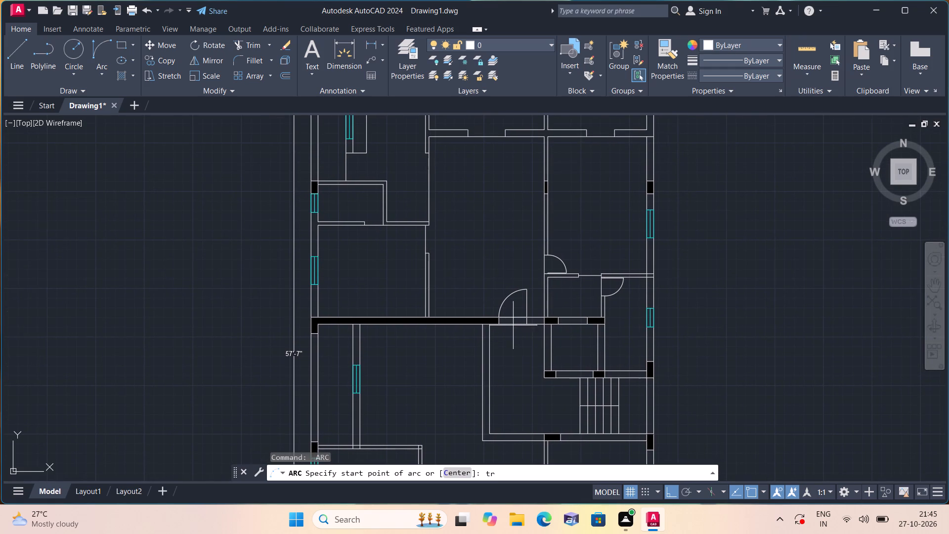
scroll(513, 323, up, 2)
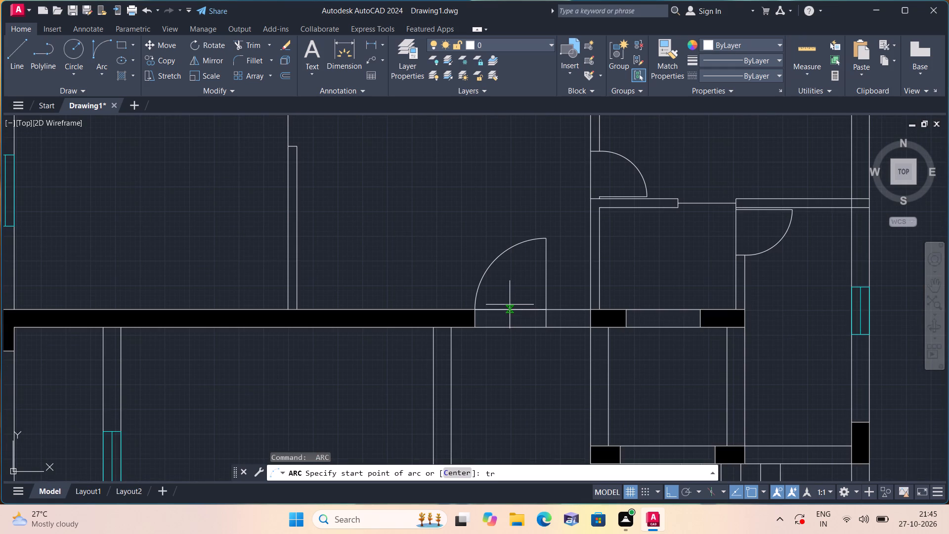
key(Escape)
Trim the middle horizontal wall's upper line across the 3' door opening, between the solid wall's end and the door leaf.
text(tr)
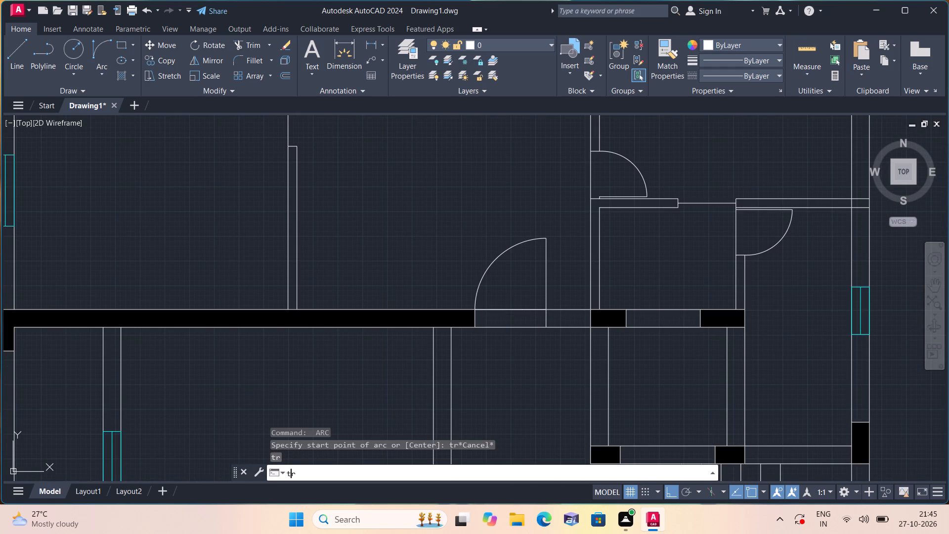
text(im)
key(space)
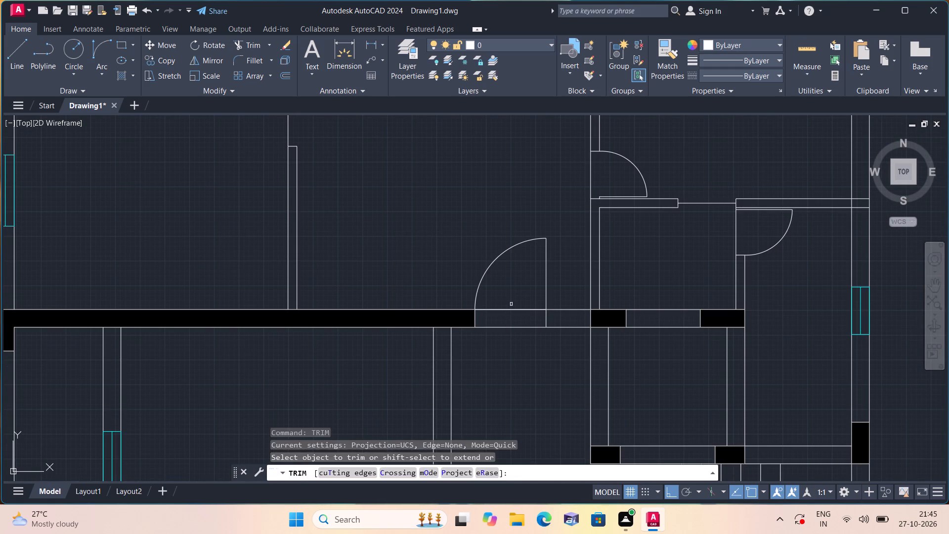
drag(511, 303, 514, 314)
key(space)
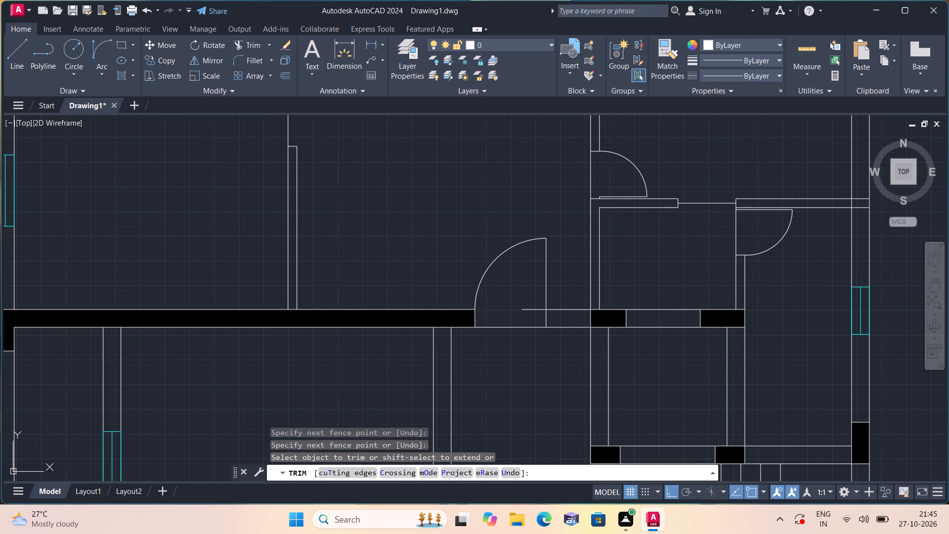
key(space)
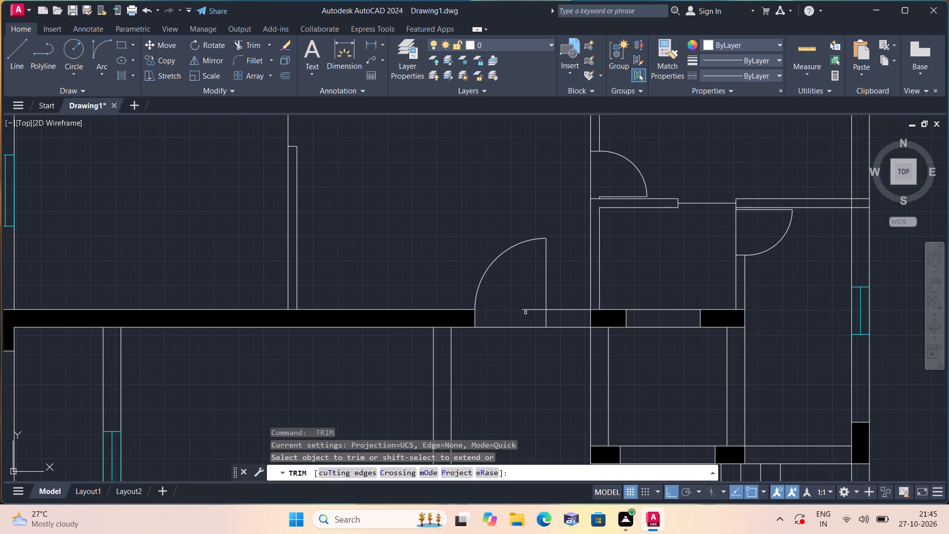
key(space)
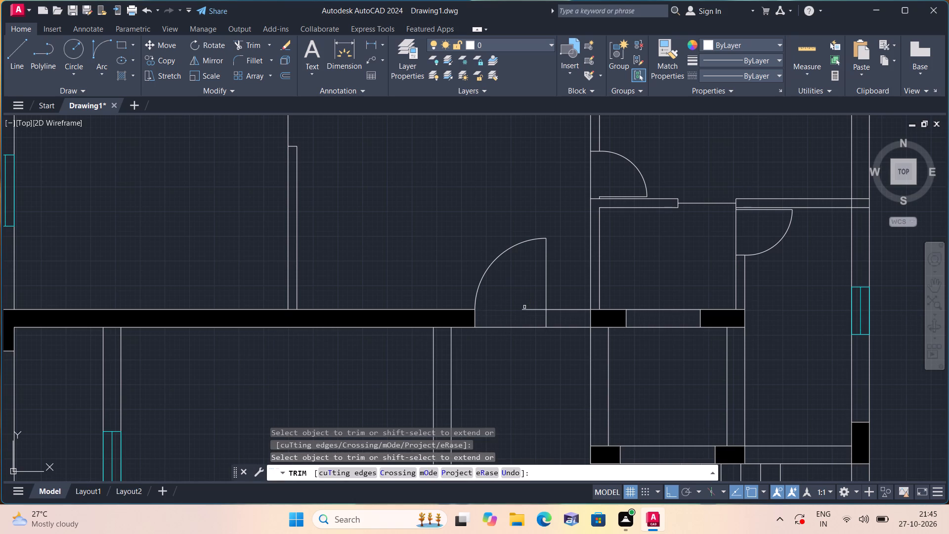
scroll(524, 307, down, 1)
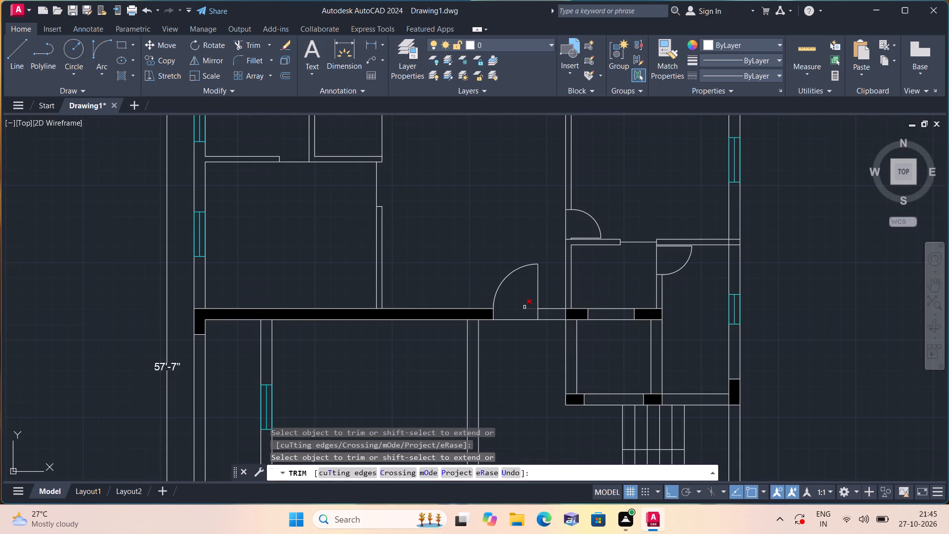
key(space)
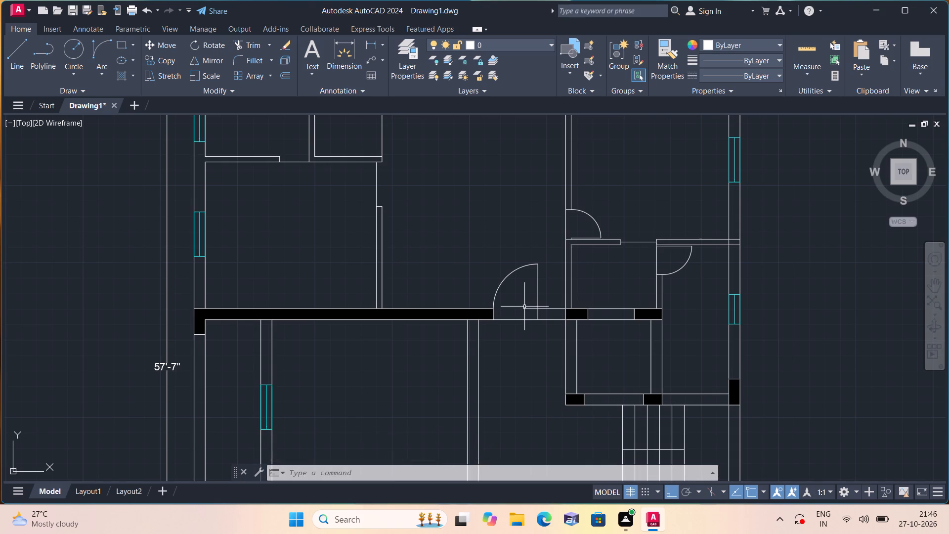
scroll(524, 307, up, 1)
scroll(524, 307, down, 1)
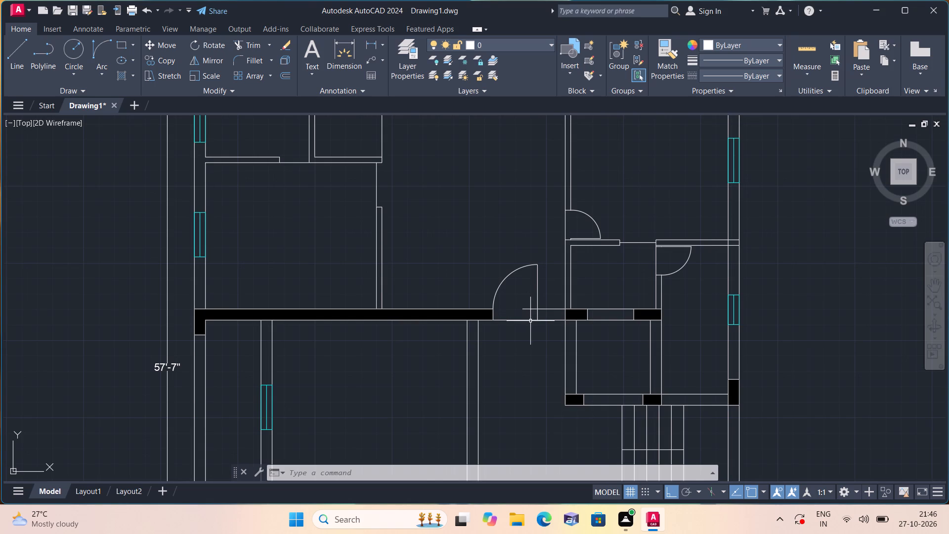
key(space)
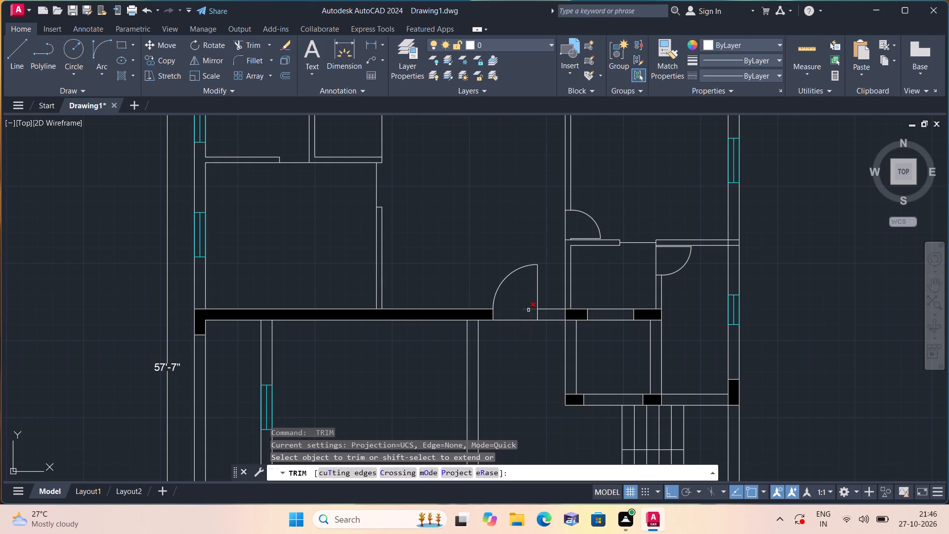
scroll(528, 310, up, 1)
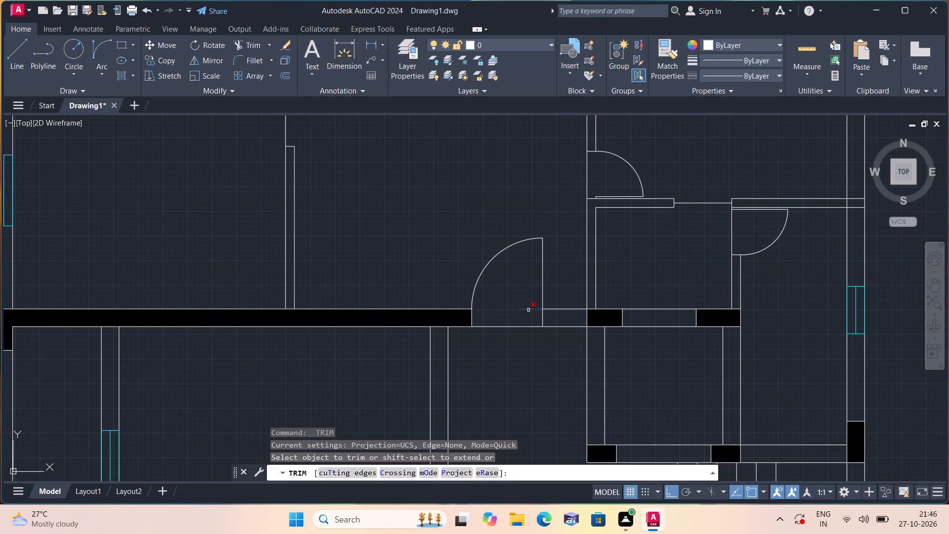
click(529, 310)
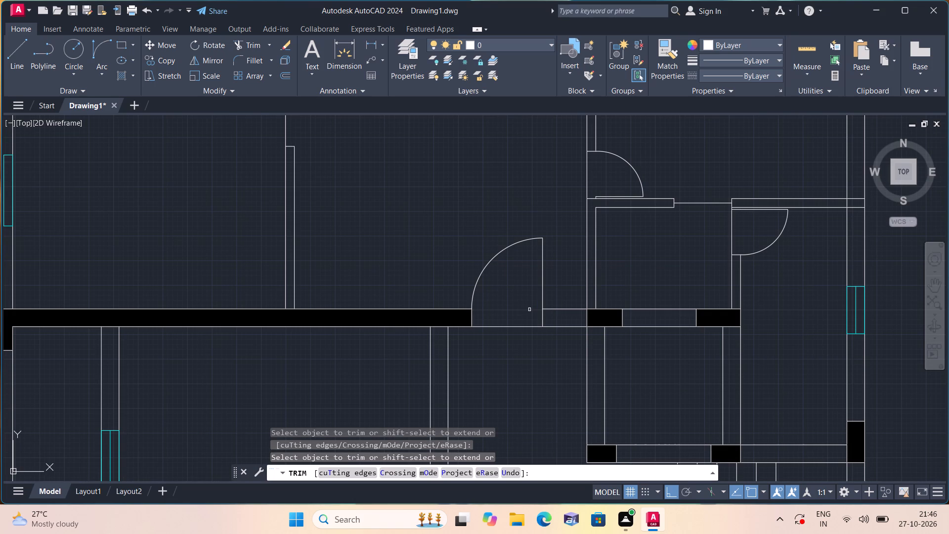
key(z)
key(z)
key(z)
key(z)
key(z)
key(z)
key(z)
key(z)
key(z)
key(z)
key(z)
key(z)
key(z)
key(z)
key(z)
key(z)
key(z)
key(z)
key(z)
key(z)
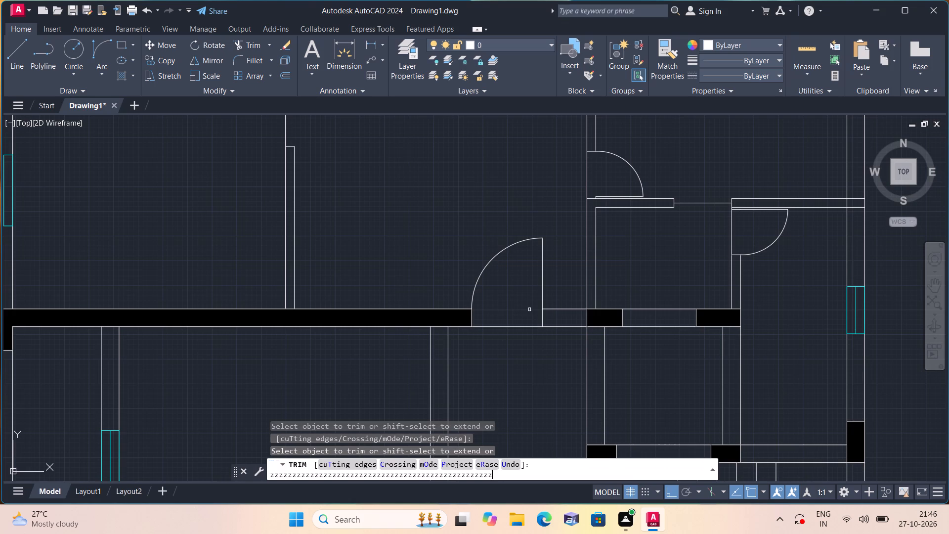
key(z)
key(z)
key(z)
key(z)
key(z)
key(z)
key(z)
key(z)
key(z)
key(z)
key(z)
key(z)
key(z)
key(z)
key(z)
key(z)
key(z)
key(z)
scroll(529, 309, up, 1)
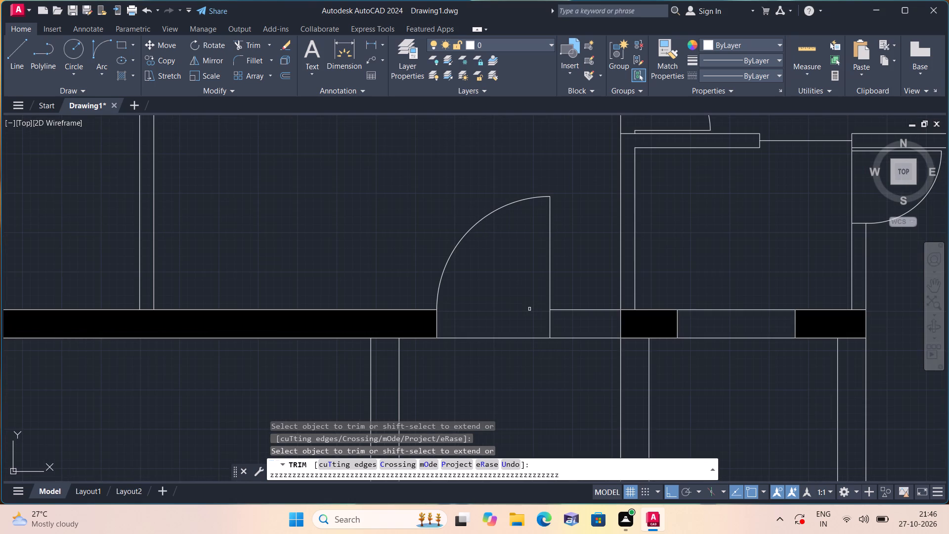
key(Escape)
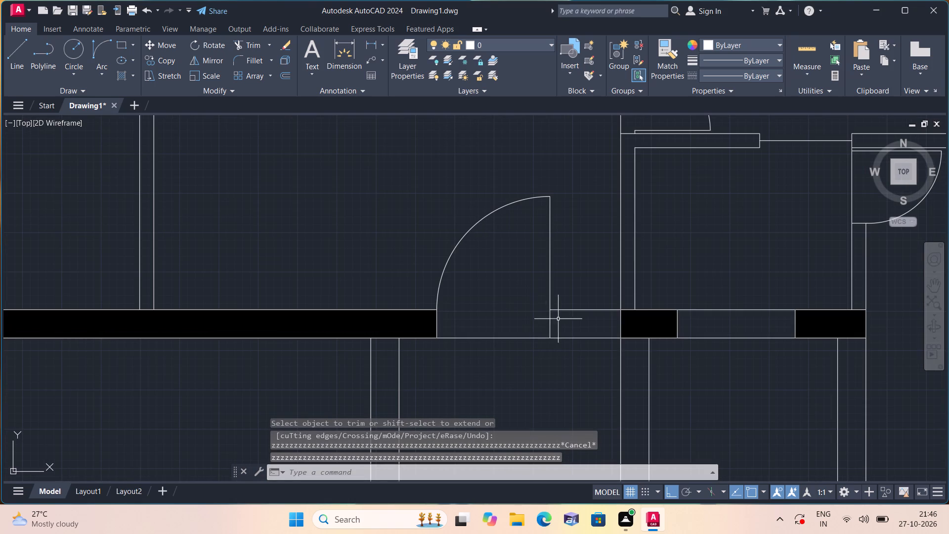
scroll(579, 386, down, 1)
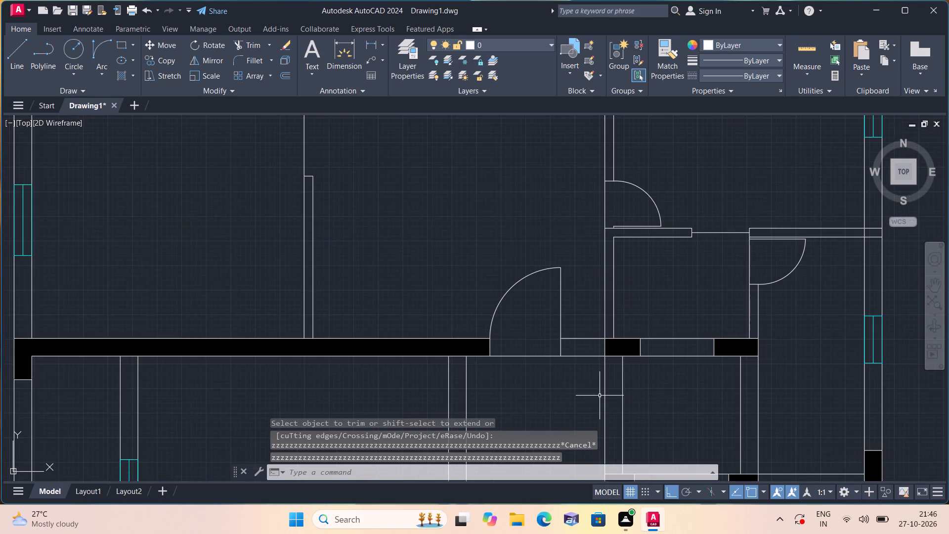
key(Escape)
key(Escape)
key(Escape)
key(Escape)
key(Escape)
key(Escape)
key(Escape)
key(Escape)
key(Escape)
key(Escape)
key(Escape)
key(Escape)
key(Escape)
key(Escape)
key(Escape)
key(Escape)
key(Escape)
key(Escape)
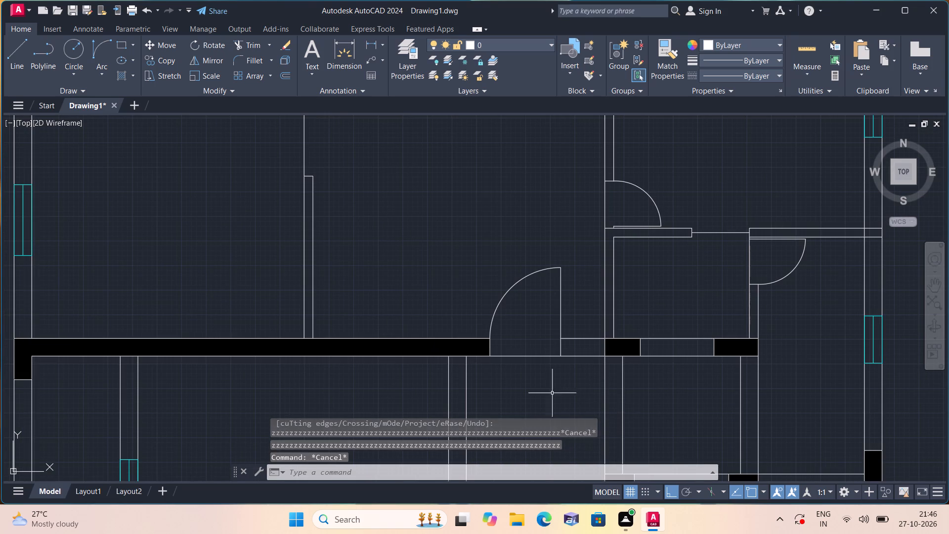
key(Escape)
On Layer1, draw the window's vertical centre line in the left exterior wall, between the middle wall's corner column and the next column below.
scroll(526, 388, down, 1)
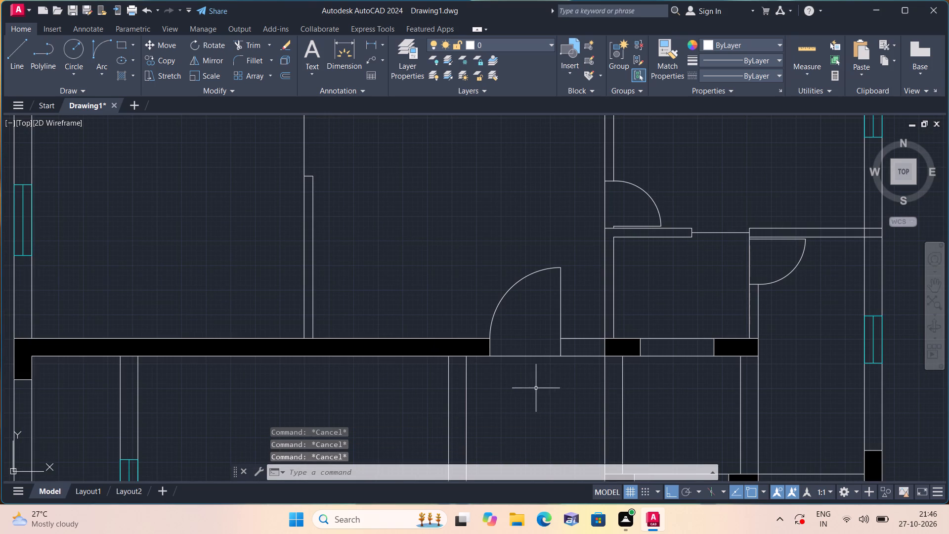
scroll(523, 388, down, 1)
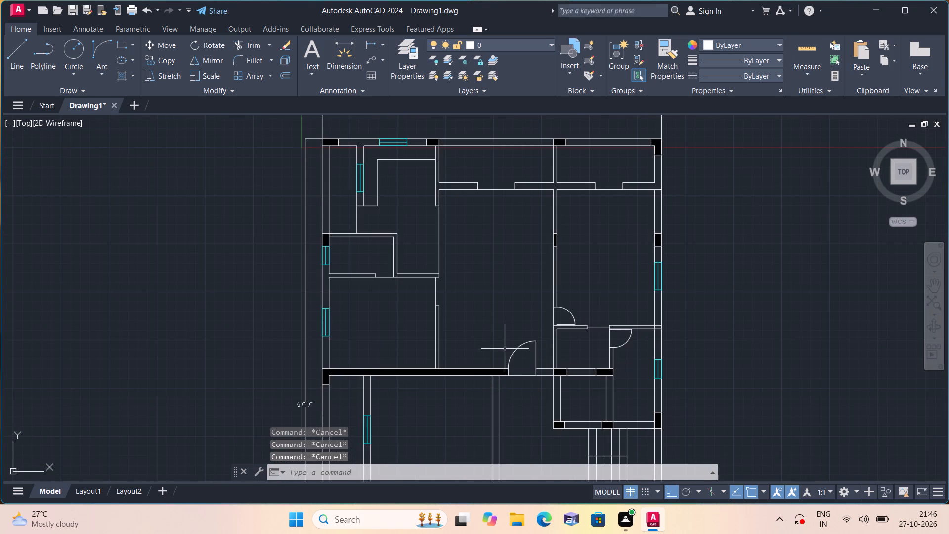
click(531, 44)
click(502, 103)
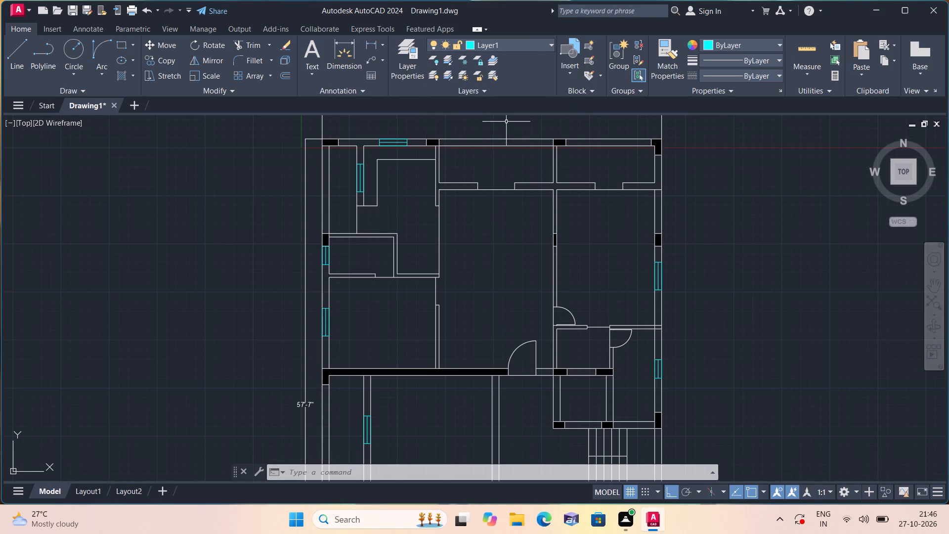
scroll(497, 149, down, 1)
text(l)
key(space)
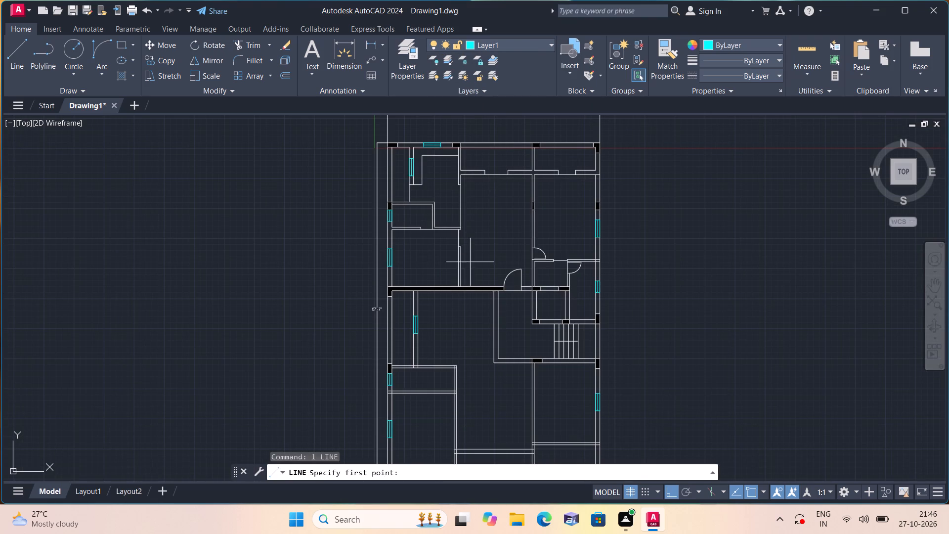
middle_drag(448, 304, 427, 211)
scroll(380, 211, up, 2)
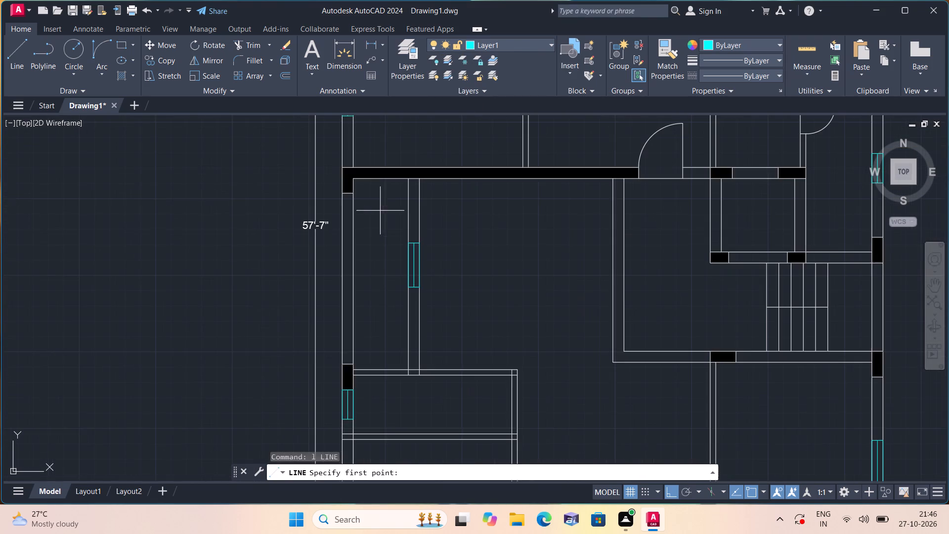
scroll(352, 207, up, 1)
click(344, 184)
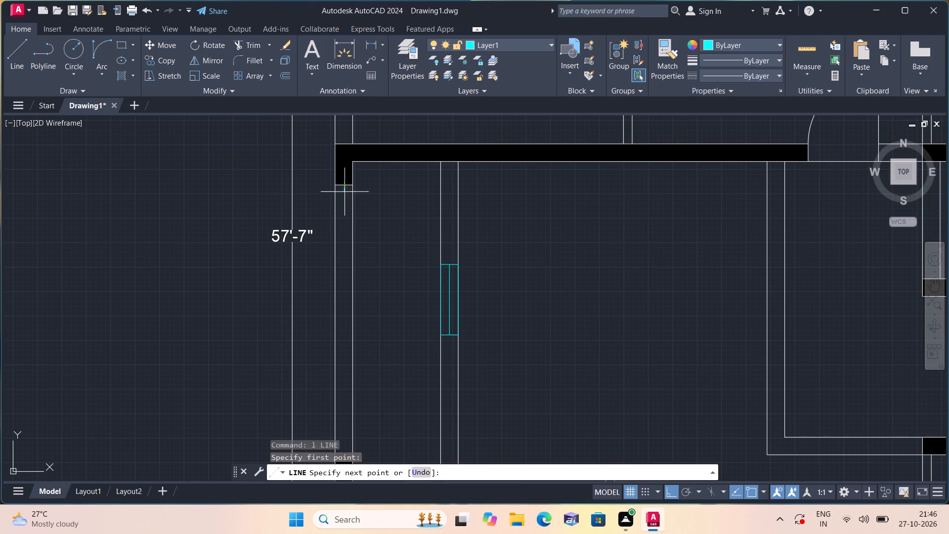
middle_drag(337, 352, 332, 255)
scroll(336, 351, down, 1)
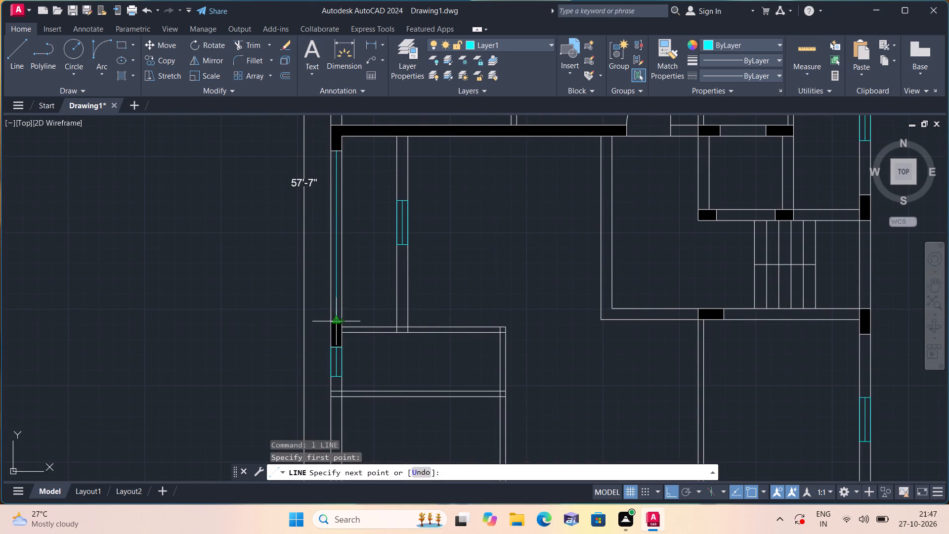
click(337, 319)
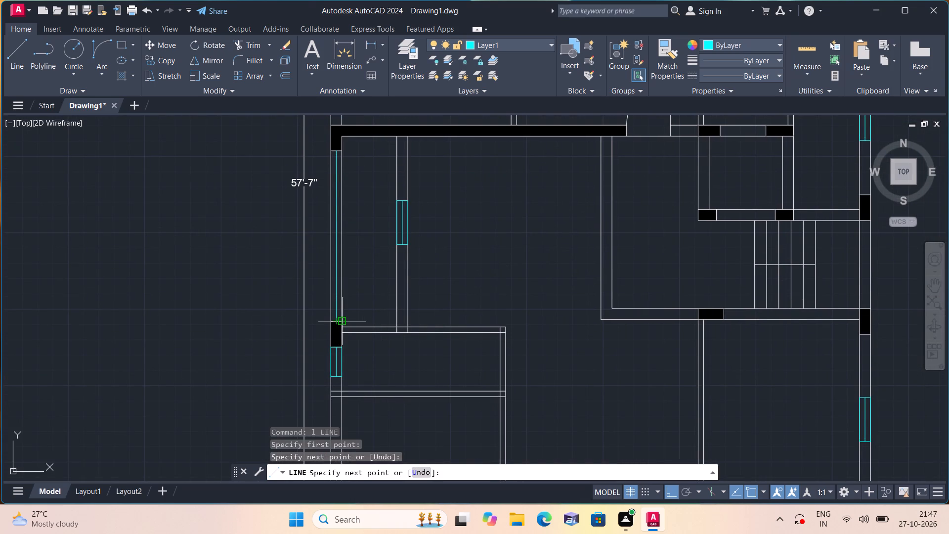
key(space)
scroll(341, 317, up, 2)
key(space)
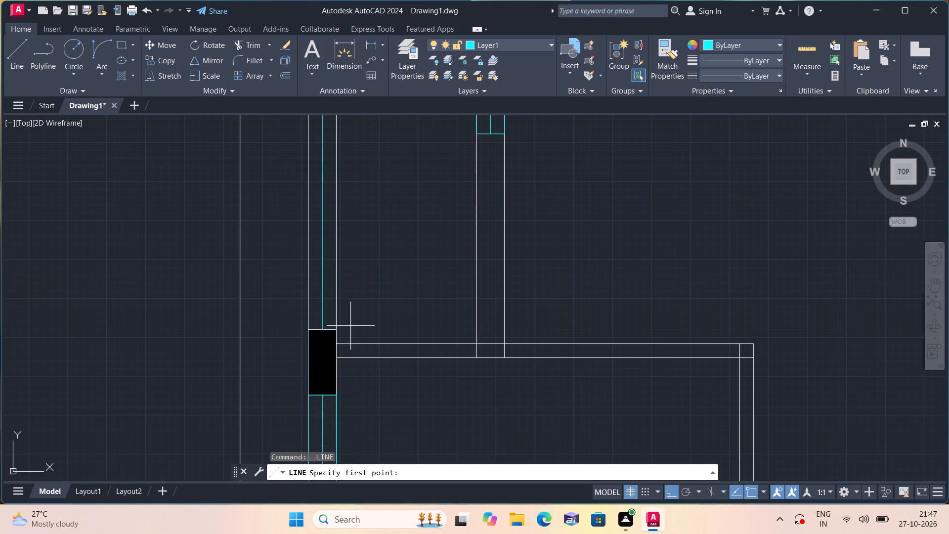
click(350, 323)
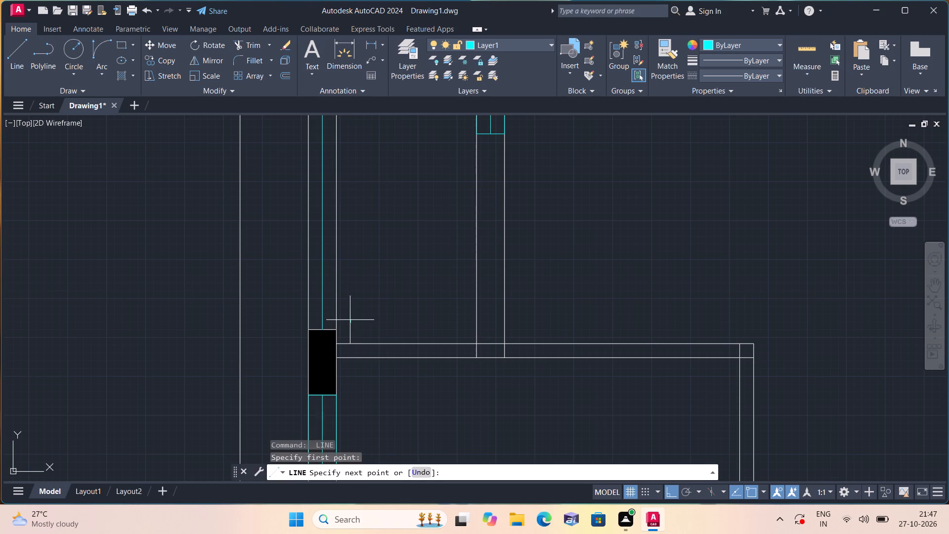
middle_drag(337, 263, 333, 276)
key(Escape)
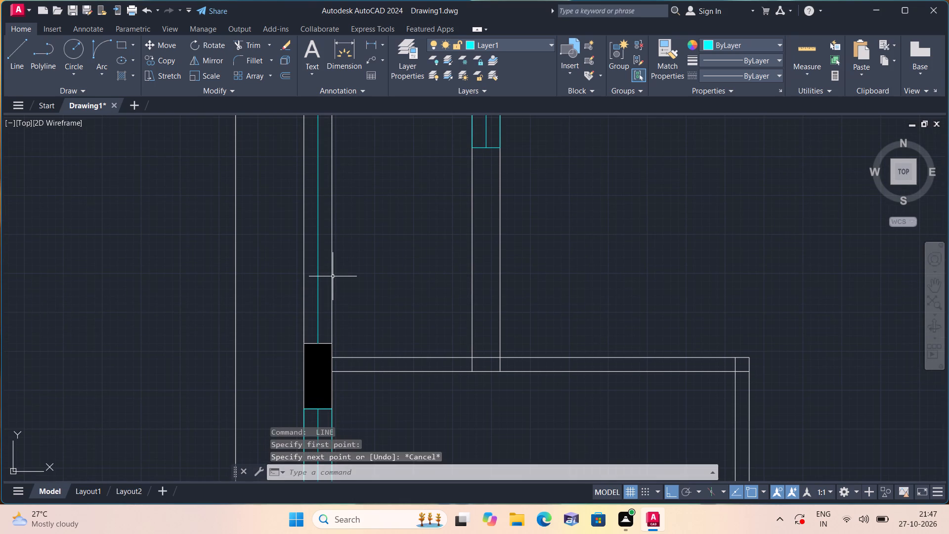
Draw the window's inner line from the lower column's inner corner up to the upper column, continuing across the wall thickness to its outer corner.
key(space)
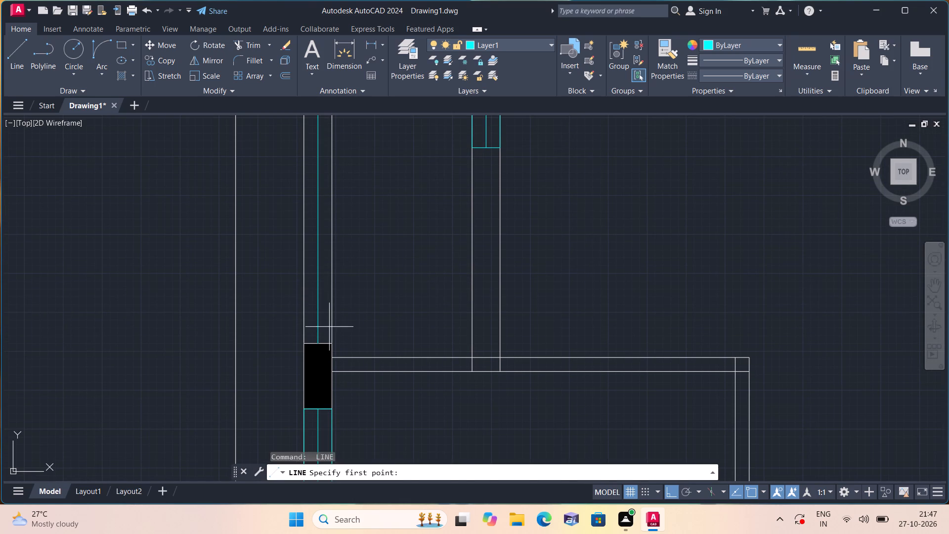
click(331, 343)
middle_drag(305, 250, 306, 260)
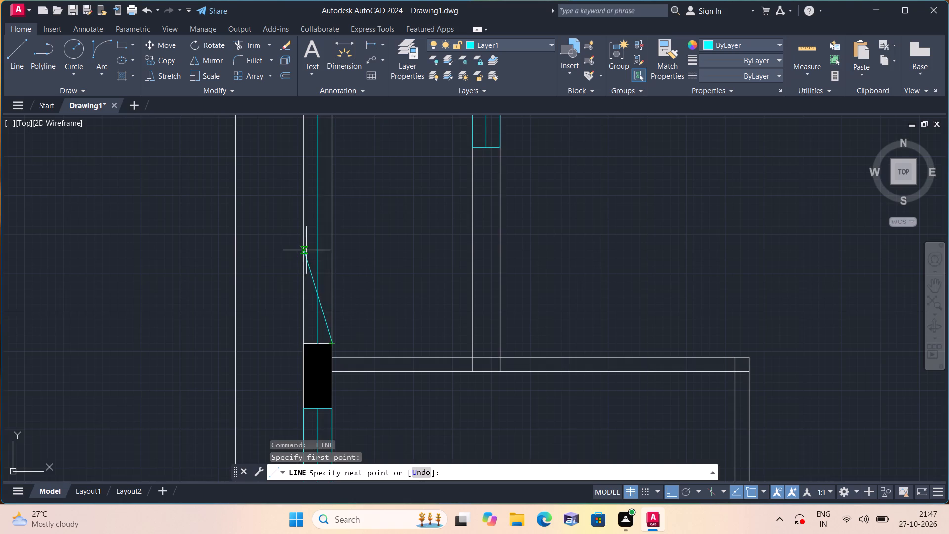
middle_drag(306, 260, 325, 372)
scroll(354, 252, down, 2)
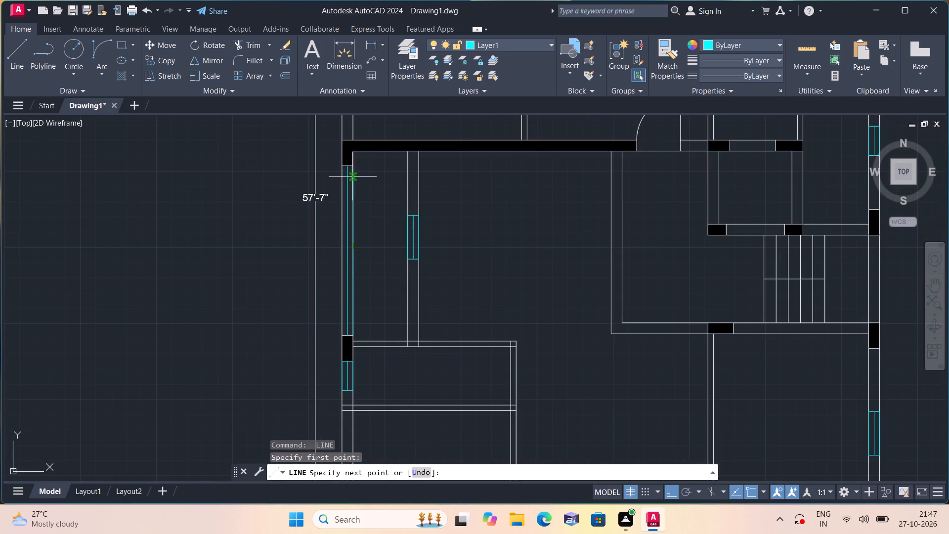
scroll(354, 182, up, 2)
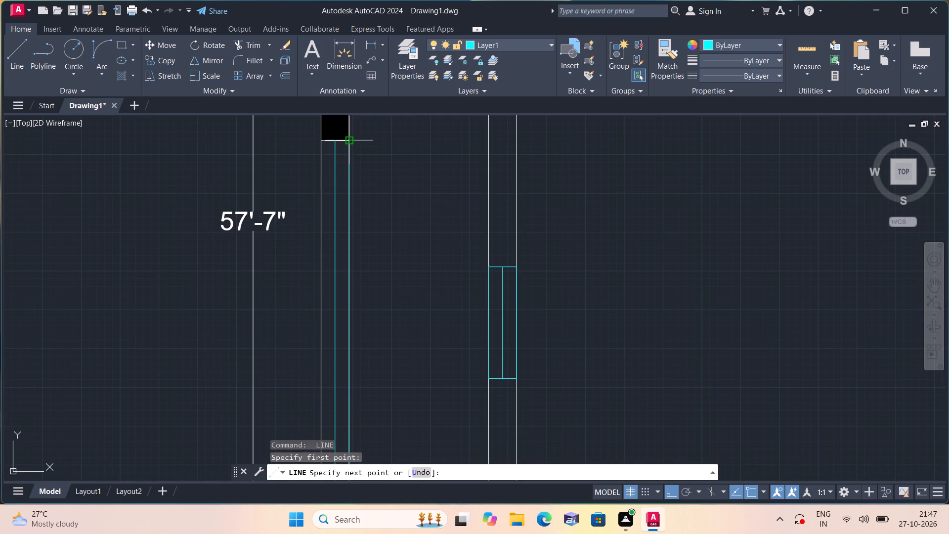
click(351, 137)
click(322, 140)
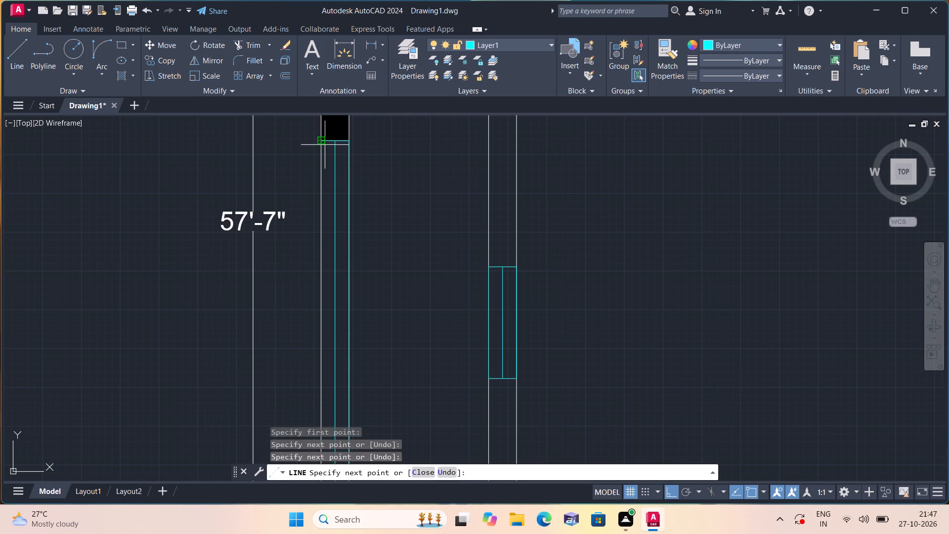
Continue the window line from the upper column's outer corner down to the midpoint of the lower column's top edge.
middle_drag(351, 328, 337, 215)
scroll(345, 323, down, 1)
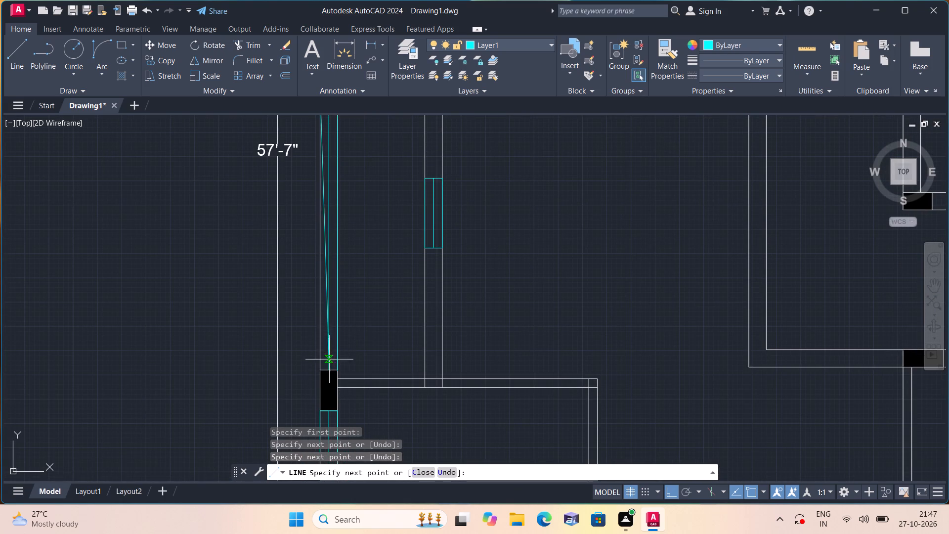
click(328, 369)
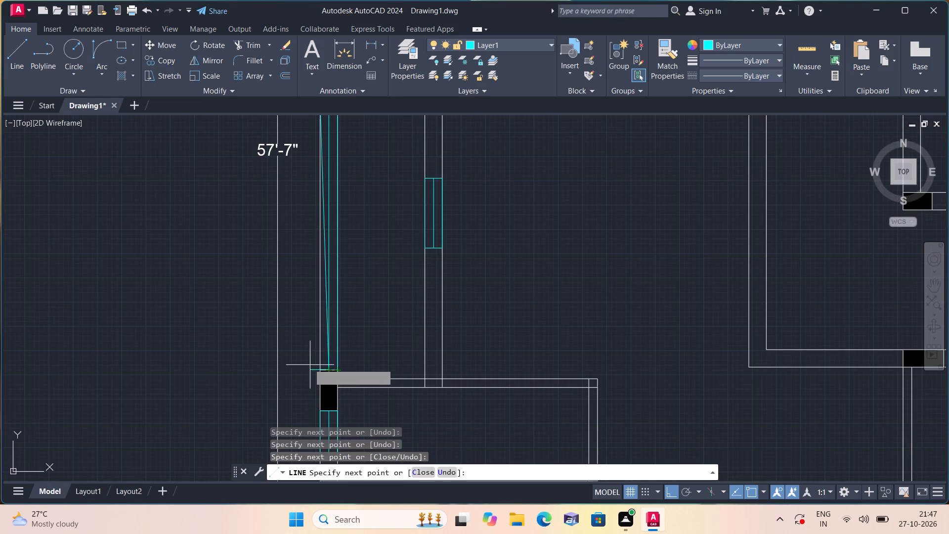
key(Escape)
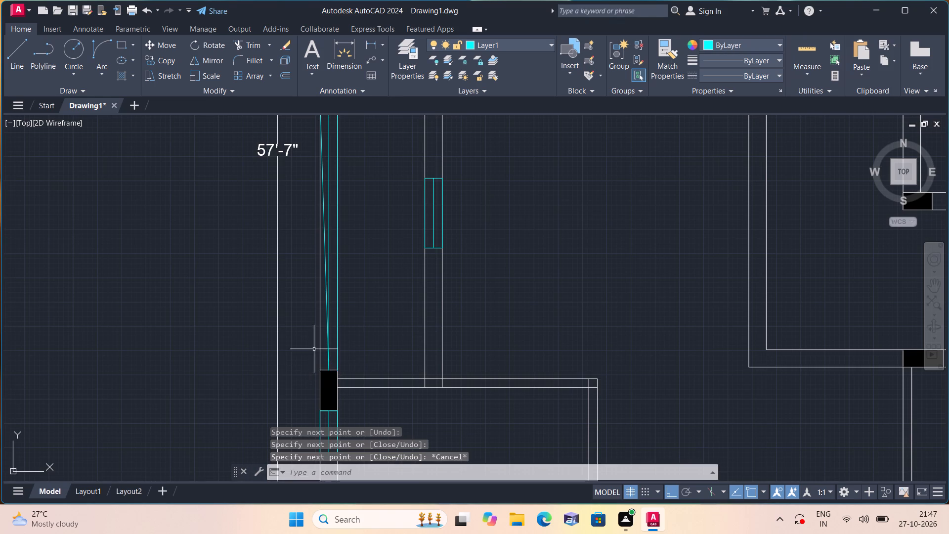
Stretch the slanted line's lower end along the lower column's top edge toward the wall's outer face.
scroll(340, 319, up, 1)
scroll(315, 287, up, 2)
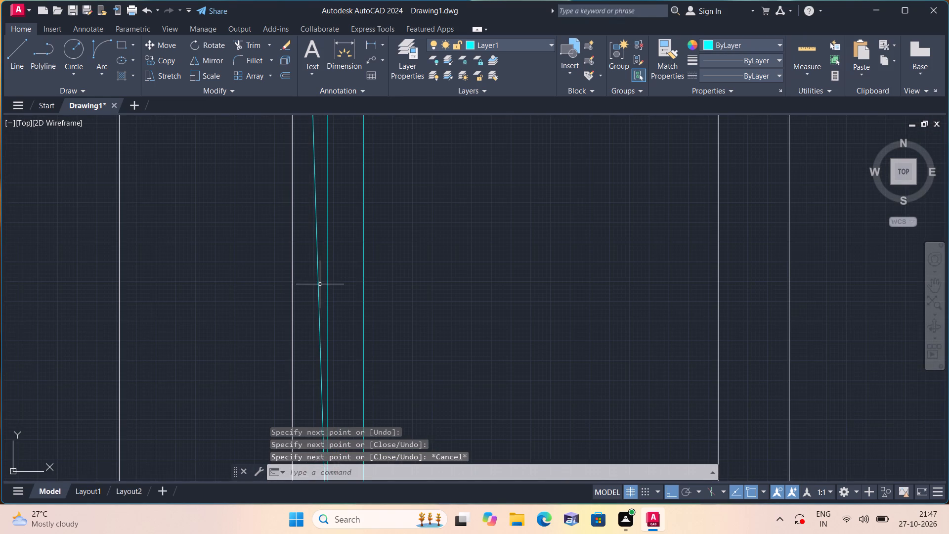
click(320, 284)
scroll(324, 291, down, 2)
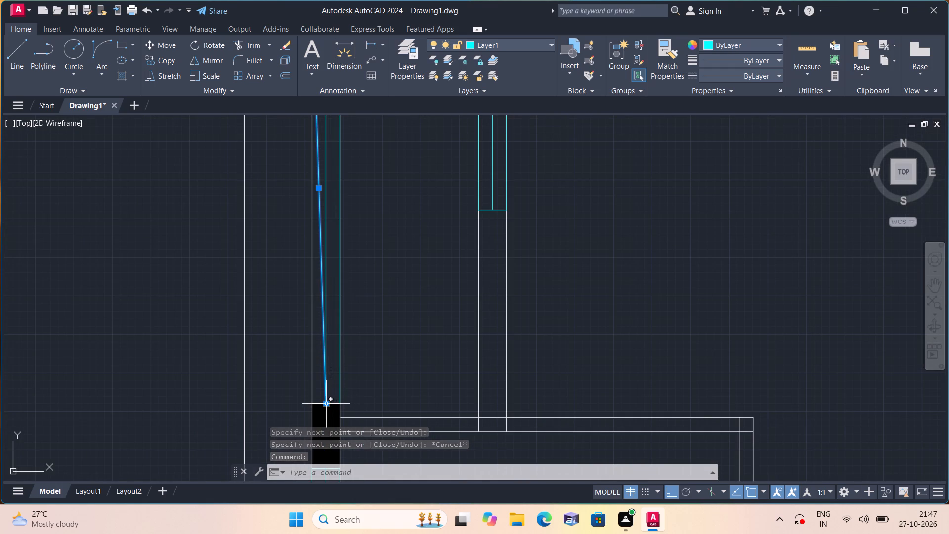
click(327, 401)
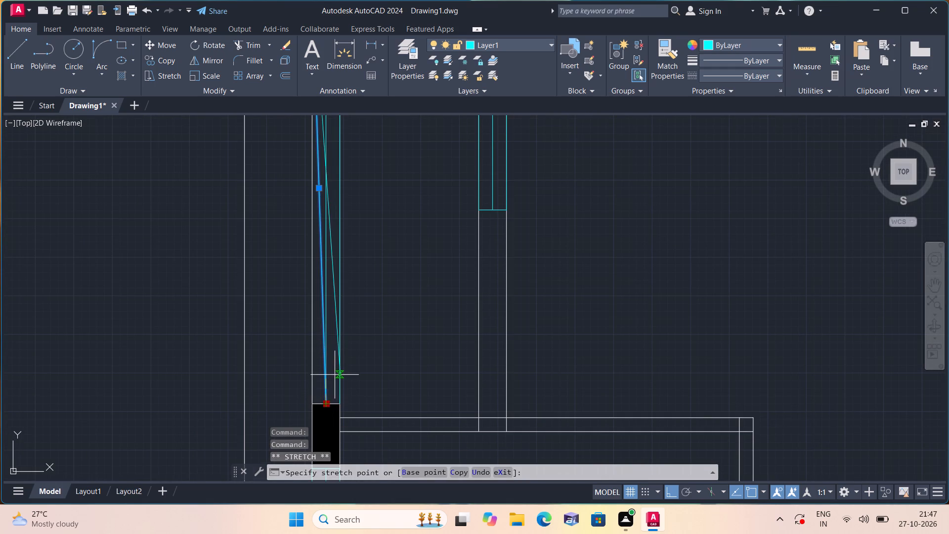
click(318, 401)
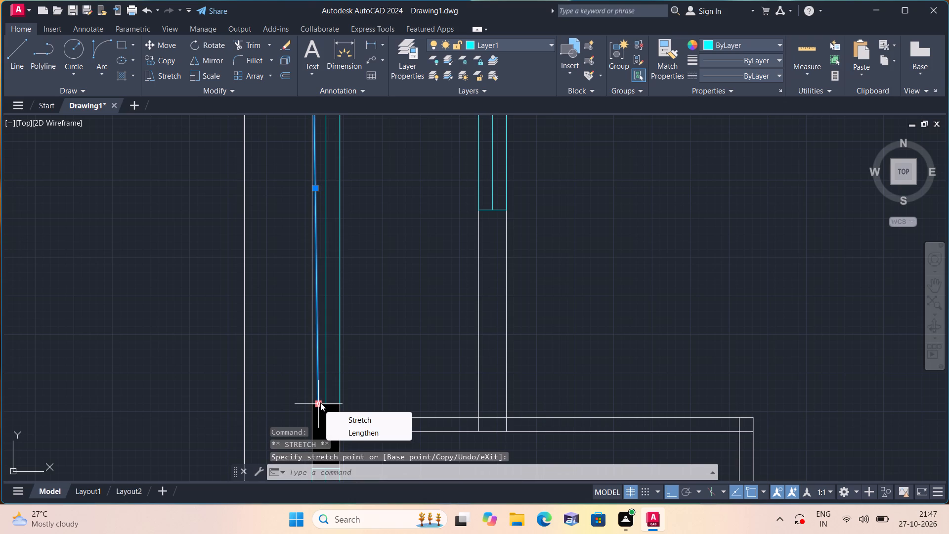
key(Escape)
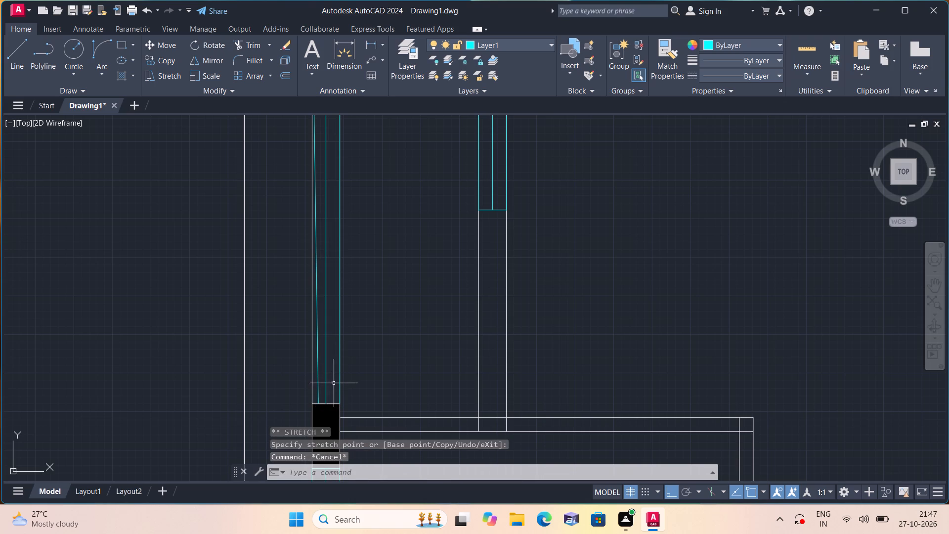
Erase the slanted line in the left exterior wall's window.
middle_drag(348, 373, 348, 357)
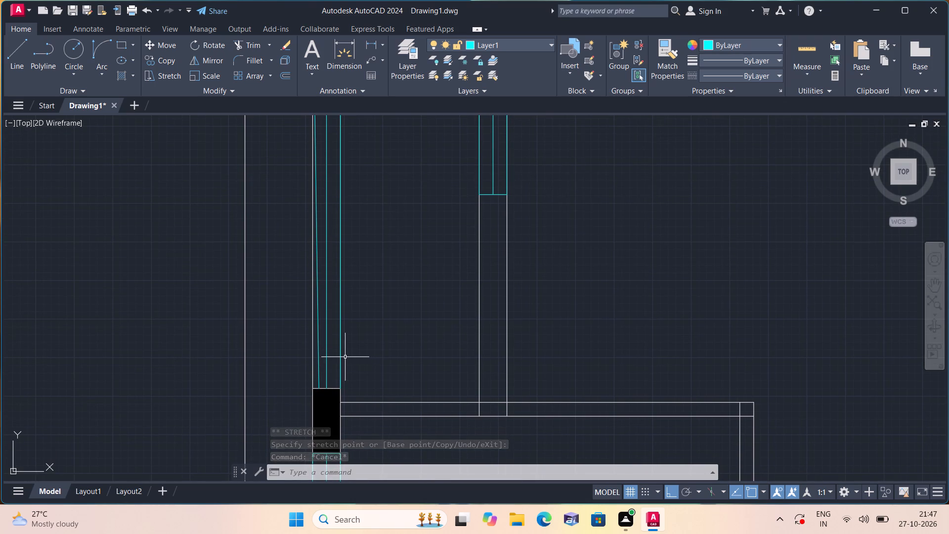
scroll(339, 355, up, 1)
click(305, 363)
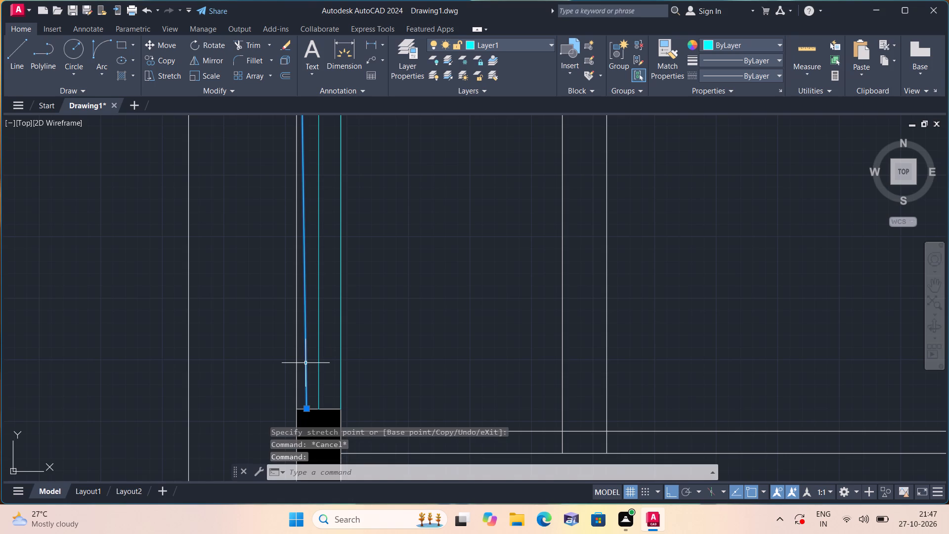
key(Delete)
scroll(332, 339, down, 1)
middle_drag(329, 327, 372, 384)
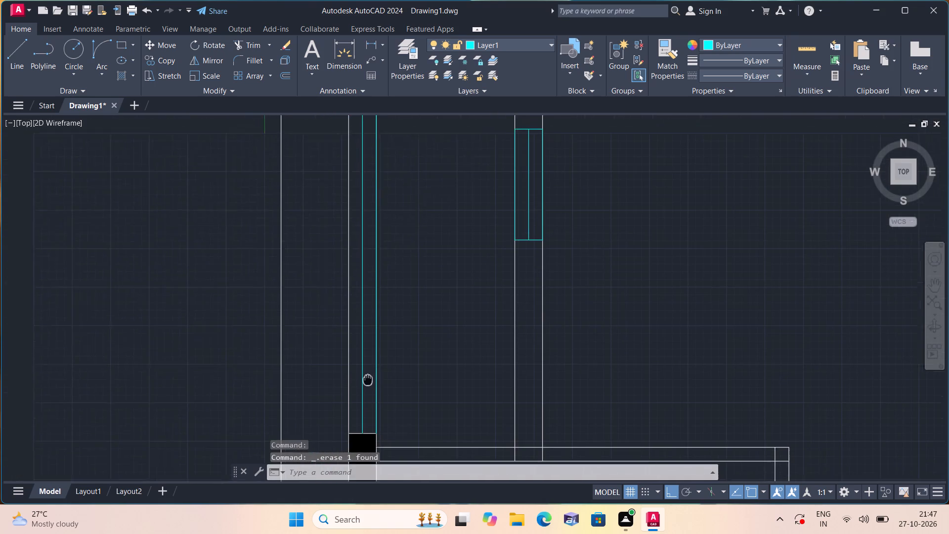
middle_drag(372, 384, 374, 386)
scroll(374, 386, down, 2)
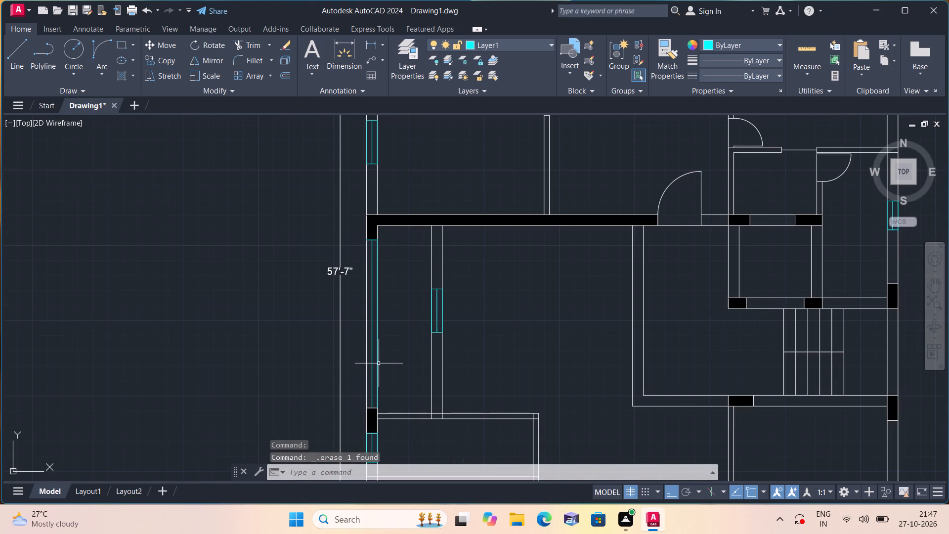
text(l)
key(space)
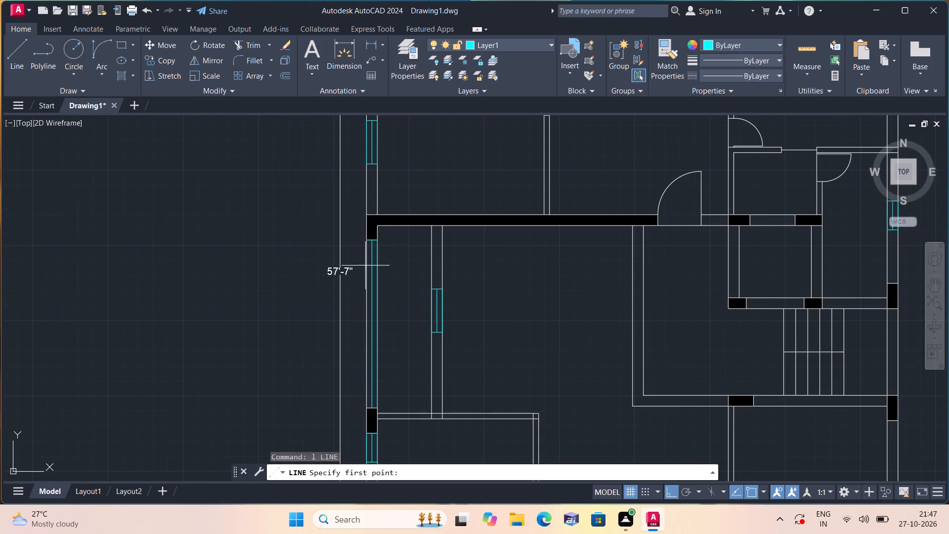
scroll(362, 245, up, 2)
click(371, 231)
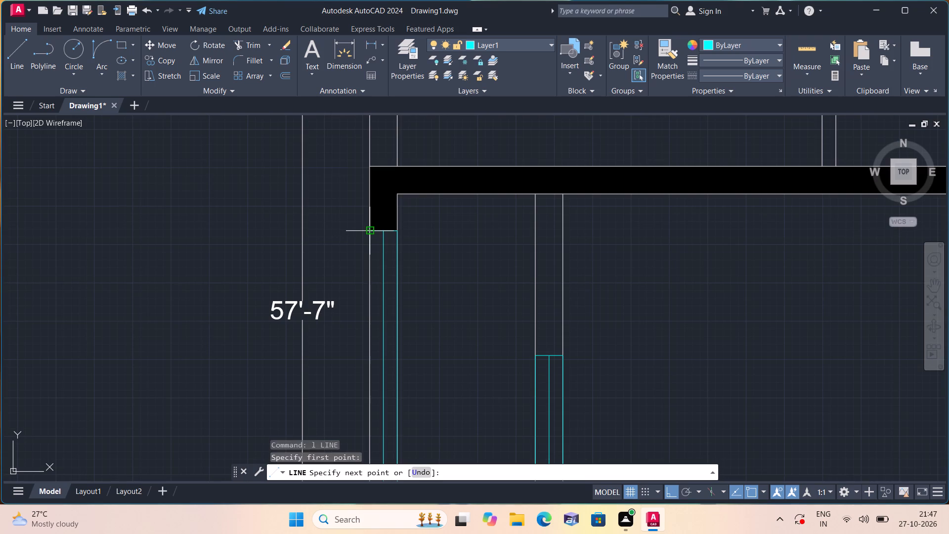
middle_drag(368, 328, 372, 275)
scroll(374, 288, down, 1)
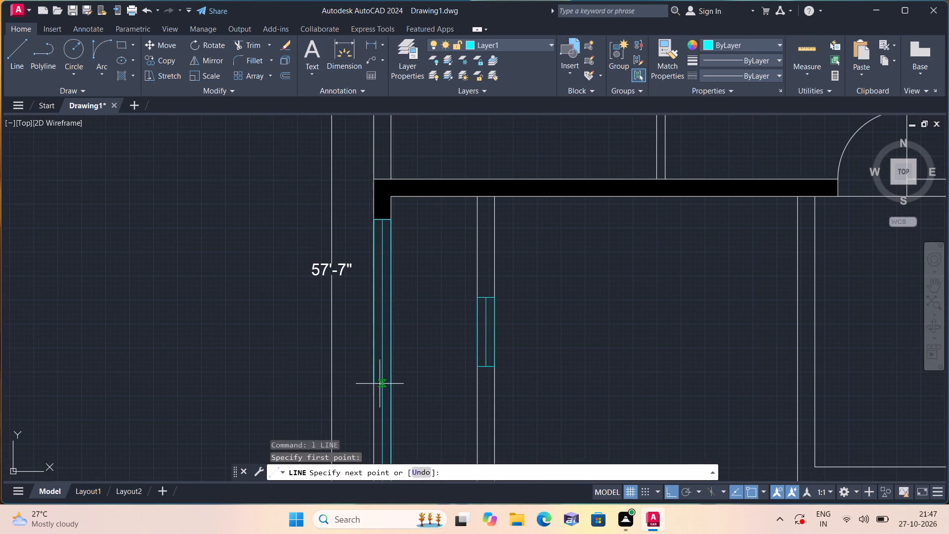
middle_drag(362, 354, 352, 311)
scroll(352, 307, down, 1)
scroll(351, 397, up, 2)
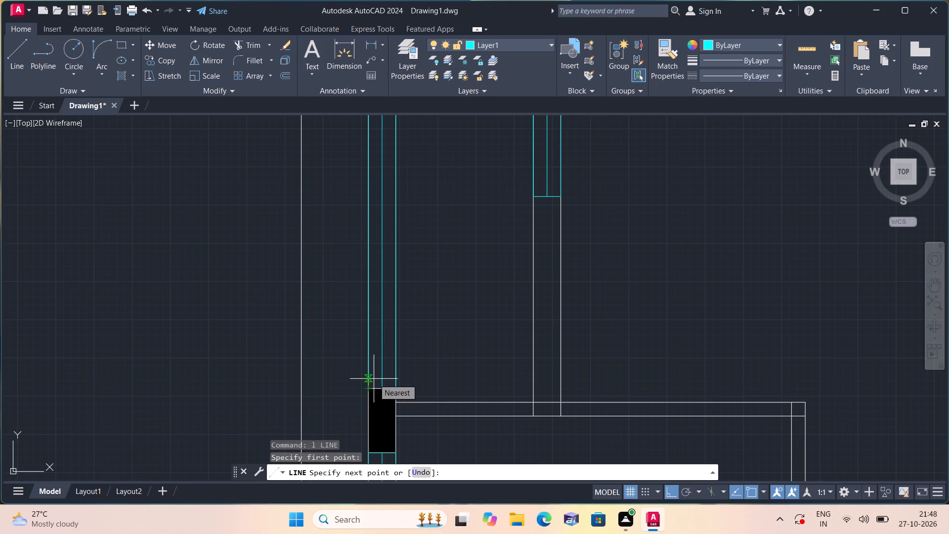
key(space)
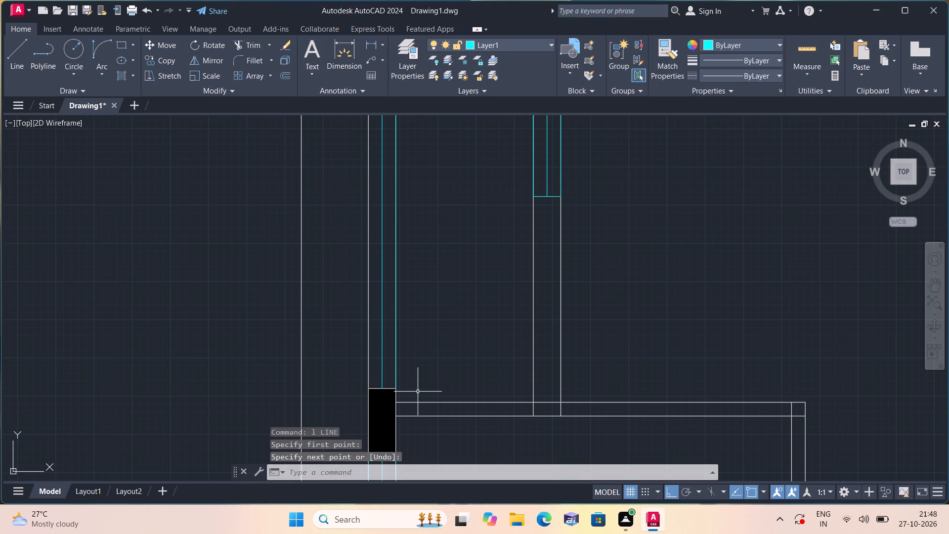
Draw the window's lower end line along the lower column's top edge, from its inner corner to its outer corner.
key(space)
scroll(378, 403, up, 1)
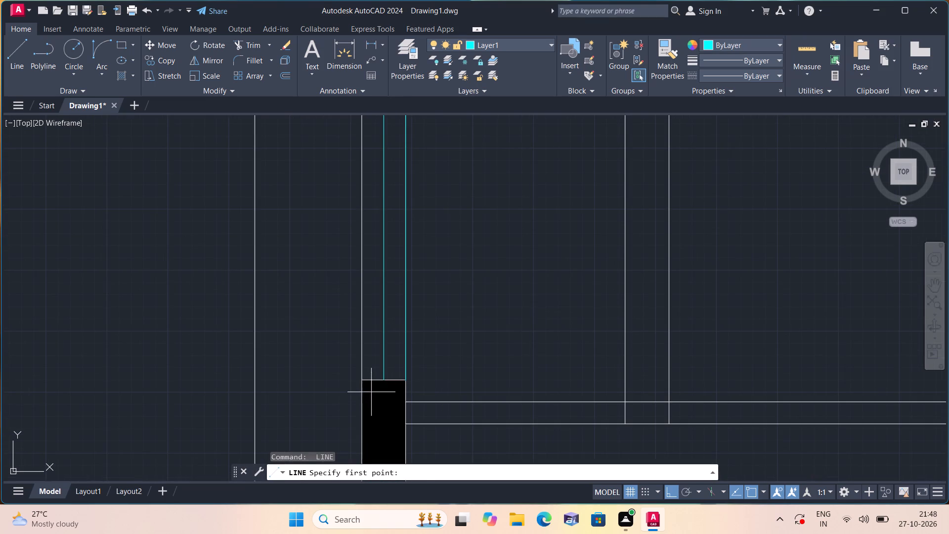
scroll(369, 385, up, 1)
click(424, 375)
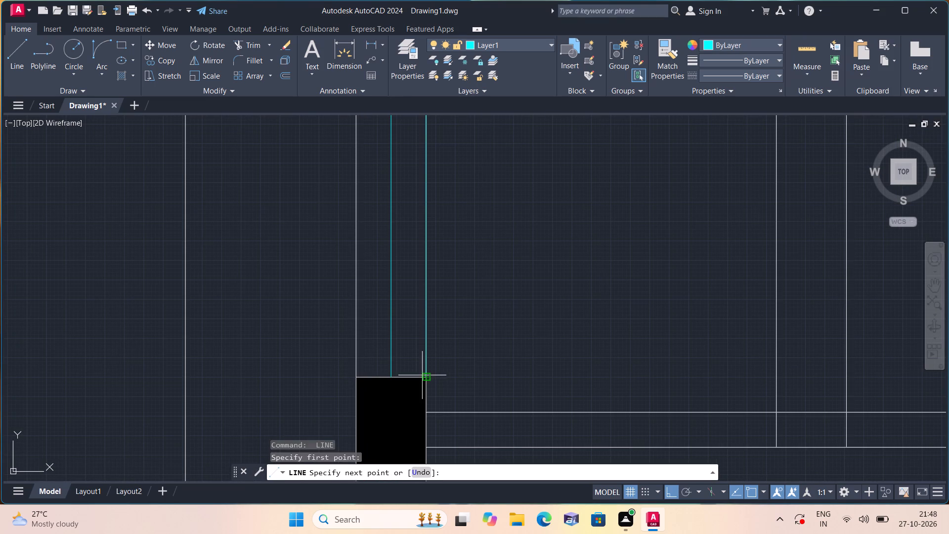
click(361, 376)
middle_drag(358, 361, 359, 381)
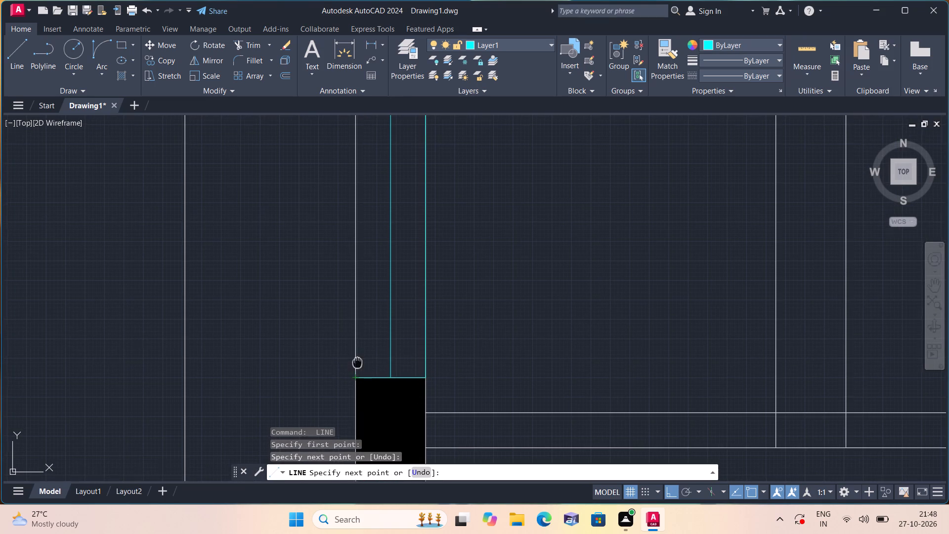
middle_drag(359, 381, 374, 410)
scroll(369, 409, down, 1)
middle_drag(367, 401, 352, 339)
scroll(351, 314, down, 1)
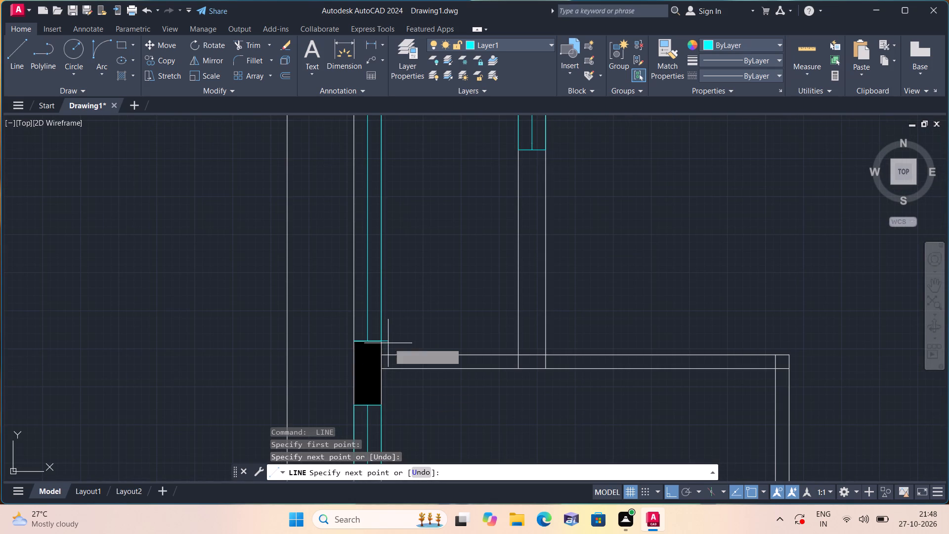
middle_drag(394, 365, 418, 424)
scroll(442, 439, down, 2)
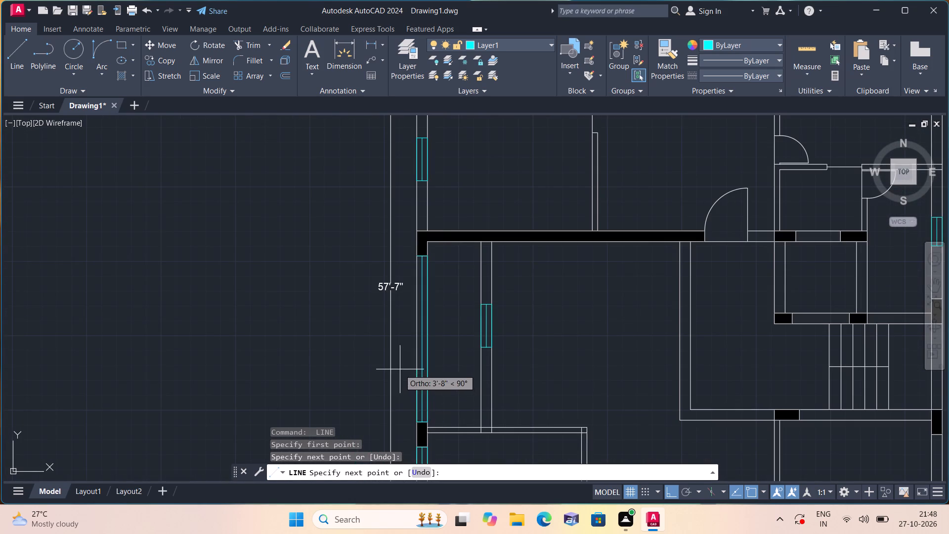
key(space)
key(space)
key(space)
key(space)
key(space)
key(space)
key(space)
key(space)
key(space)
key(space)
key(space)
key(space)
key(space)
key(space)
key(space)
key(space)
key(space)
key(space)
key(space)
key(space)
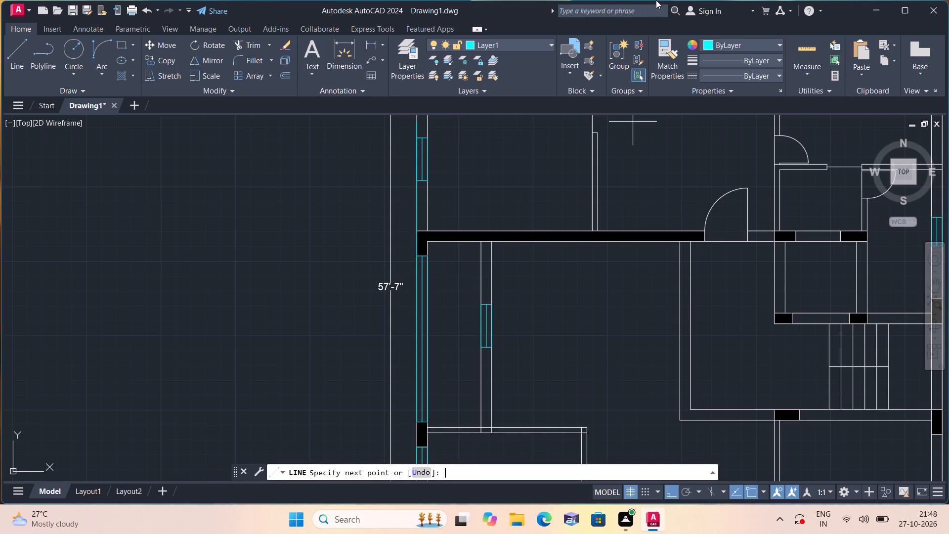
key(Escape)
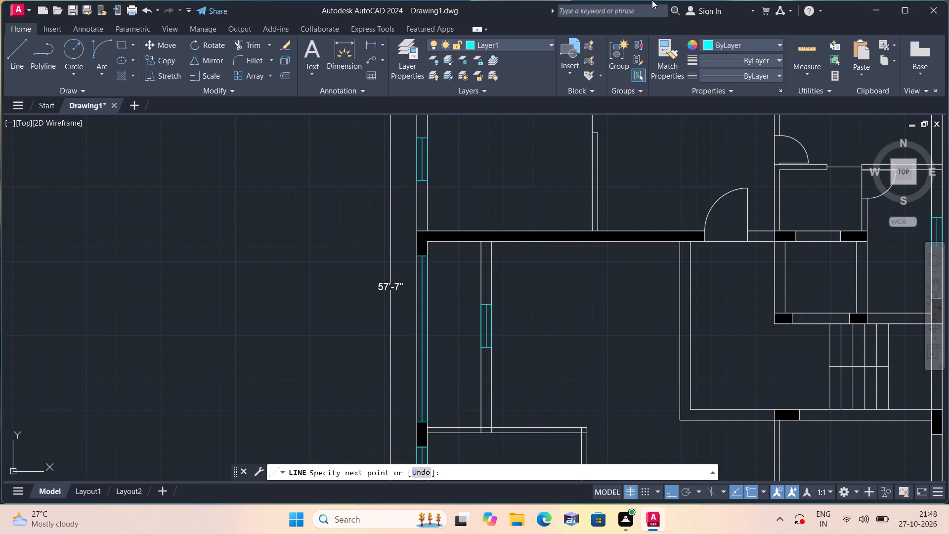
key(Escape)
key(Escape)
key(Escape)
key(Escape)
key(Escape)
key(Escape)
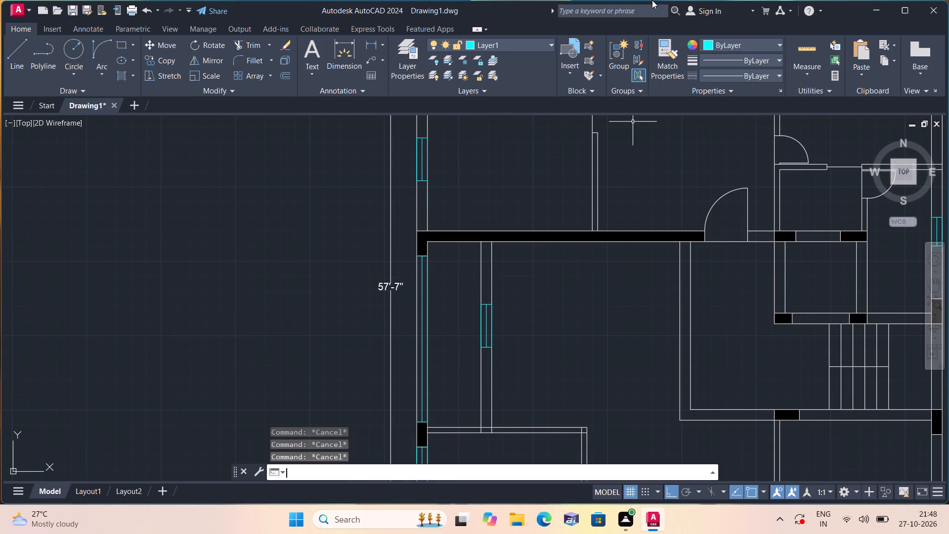
Draw the window's outer line along the wall's outer face, from the upper column's outer corner down to the lower column's outer corner.
key(space)
scroll(583, 40, up, 1)
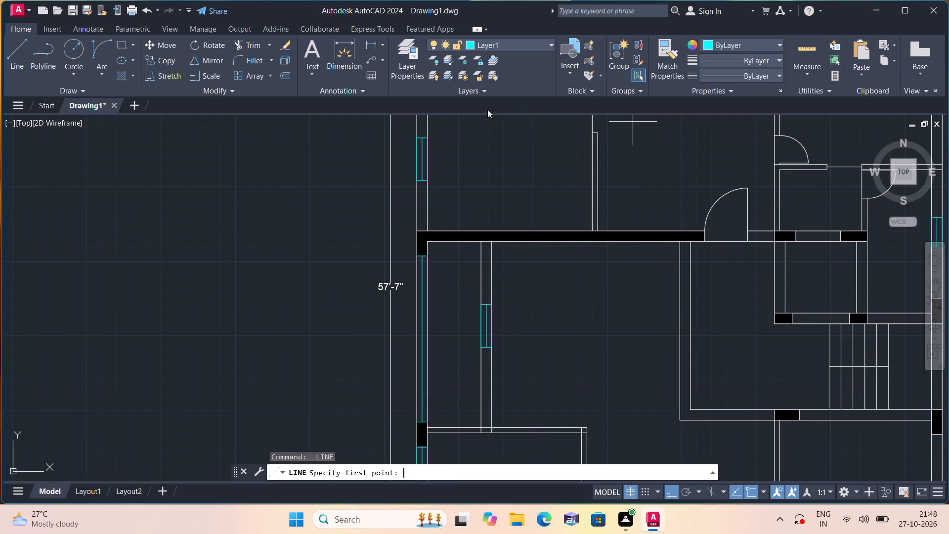
scroll(384, 261, up, 3)
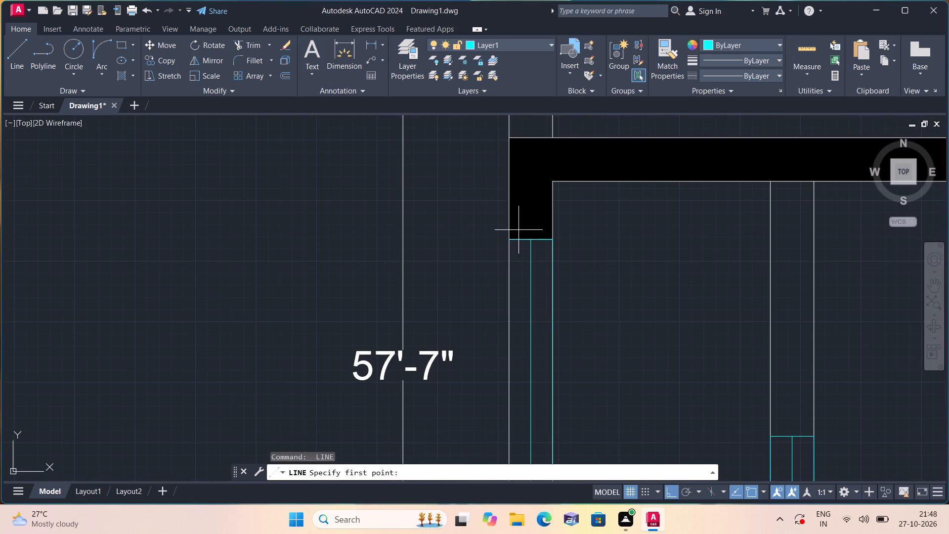
click(511, 241)
scroll(514, 255, down, 1)
middle_drag(510, 259, 465, 83)
scroll(489, 225, down, 2)
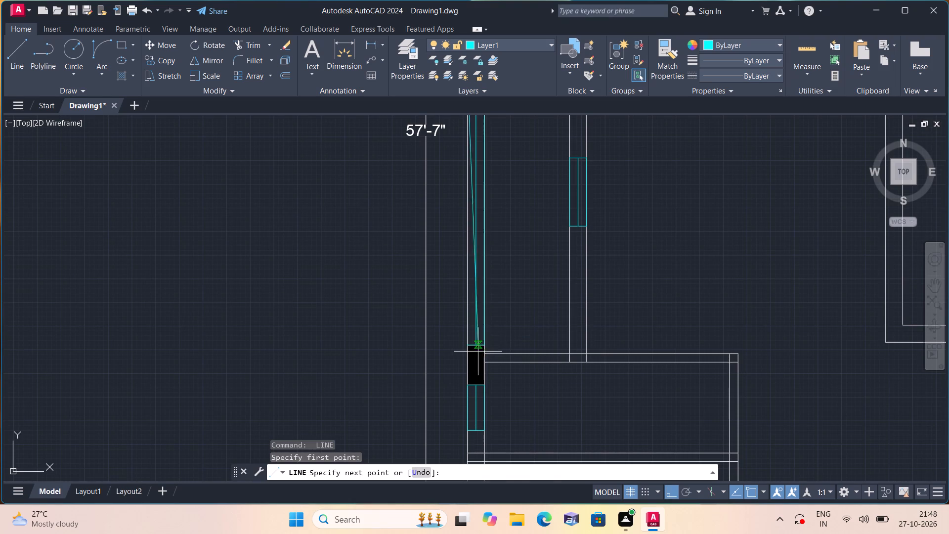
click(467, 340)
key(space)
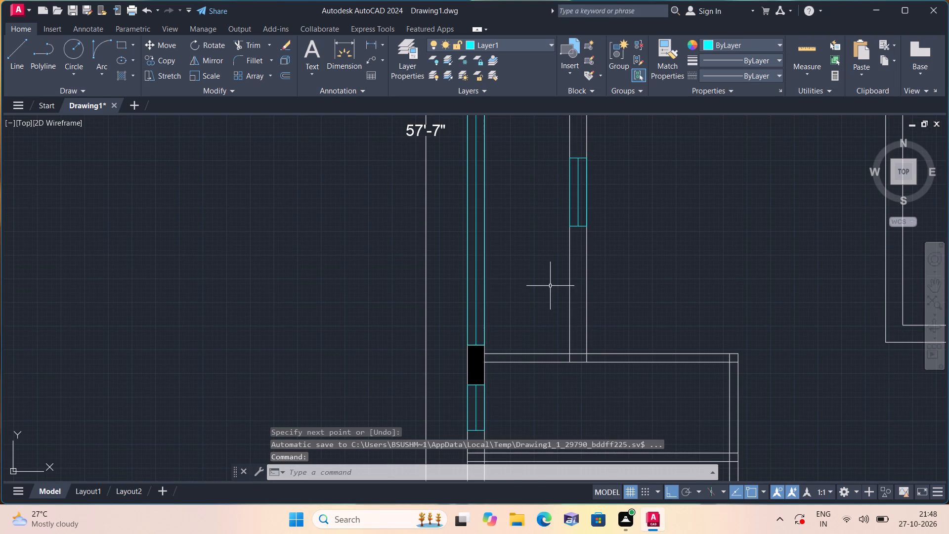
Examine the whole floor plan and its upper rooms for exterior wall stretches that still need window lines.
scroll(589, 212, down, 2)
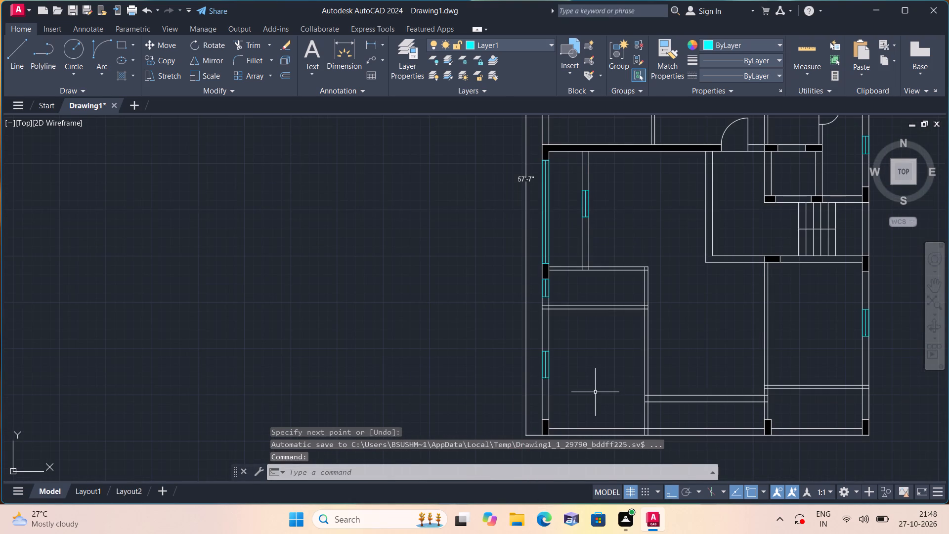
scroll(572, 460, down, 1)
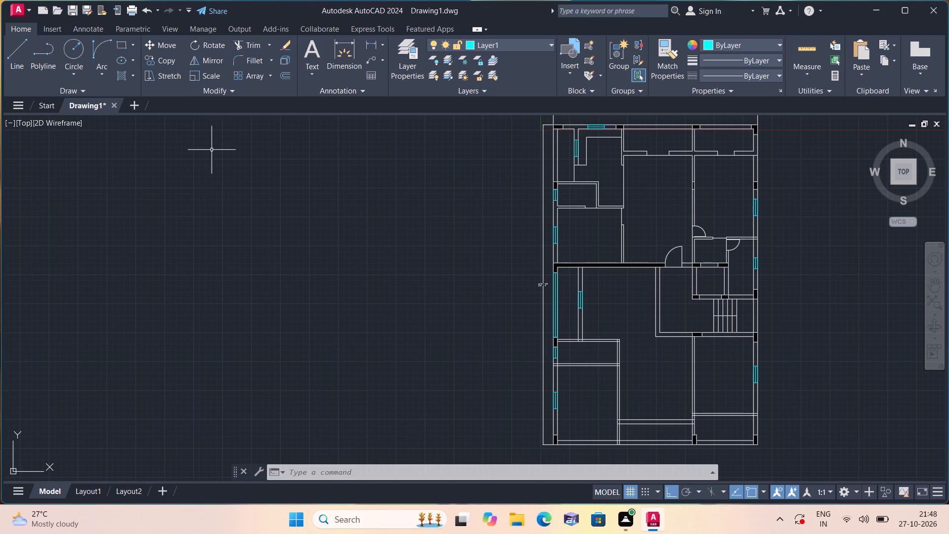
scroll(289, 250, down, 1)
scroll(520, 274, down, 1)
middle_drag(519, 274, 445, 317)
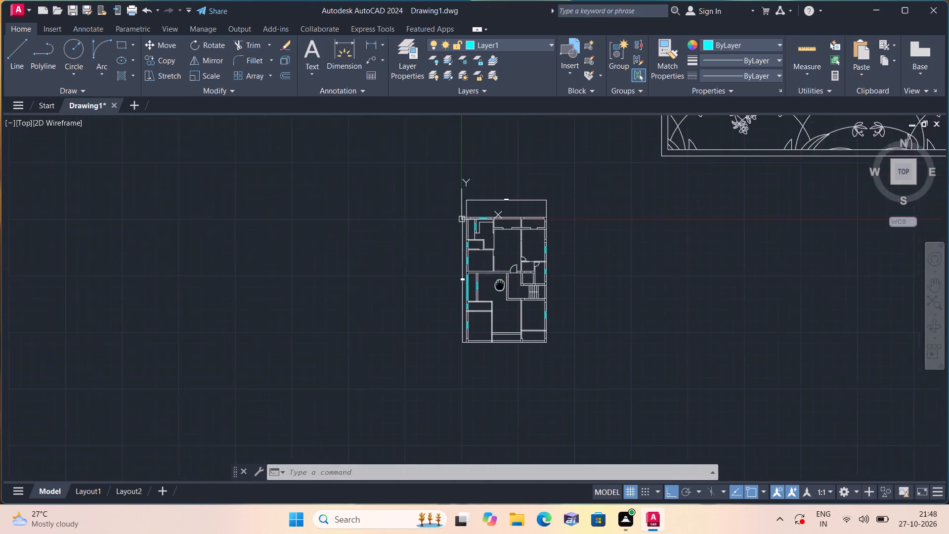
middle_drag(445, 317, 382, 369)
scroll(387, 359, up, 2)
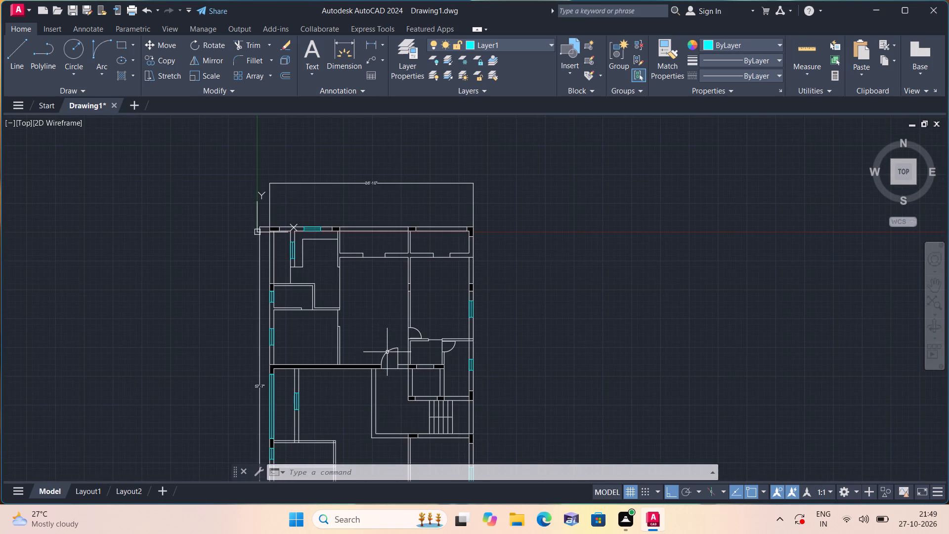
scroll(406, 285, up, 2)
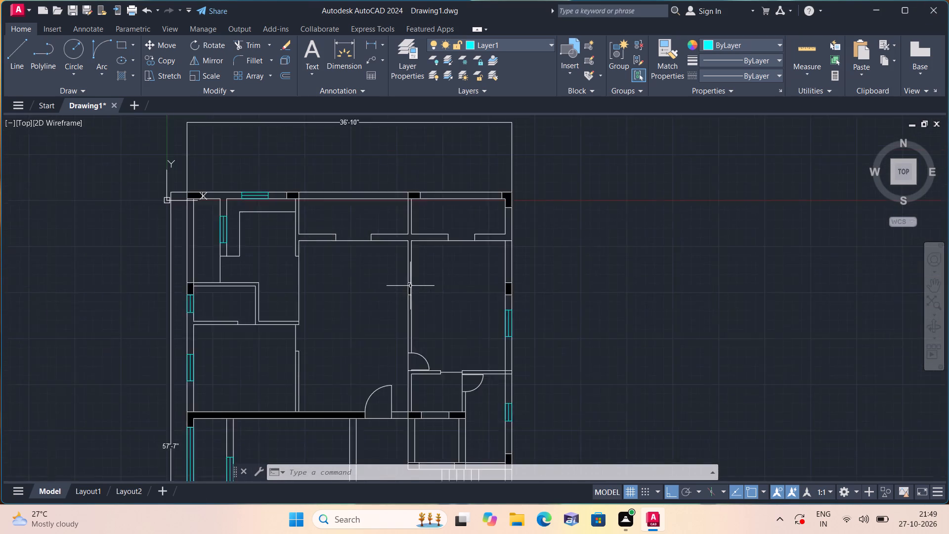
middle_drag(281, 222, 466, 243)
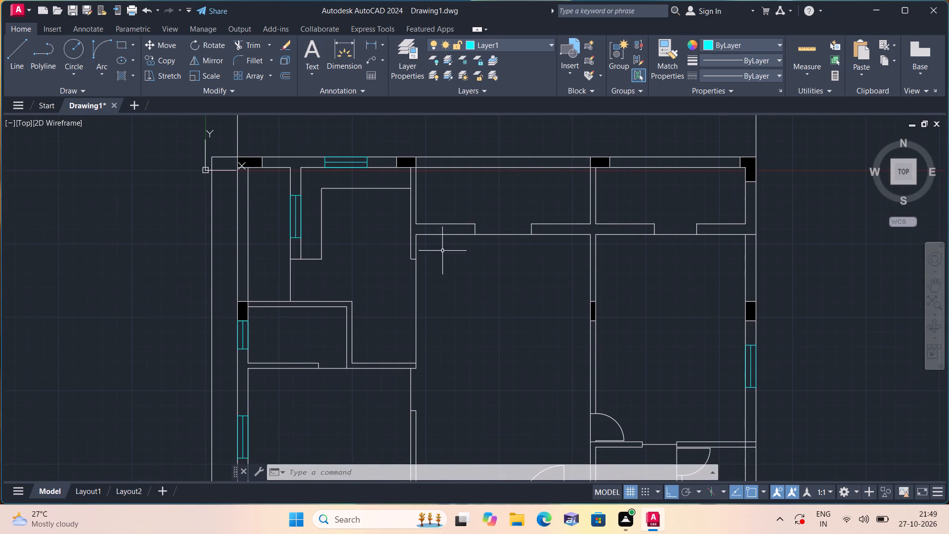
middle_drag(355, 312, 366, 294)
scroll(366, 294, down, 1)
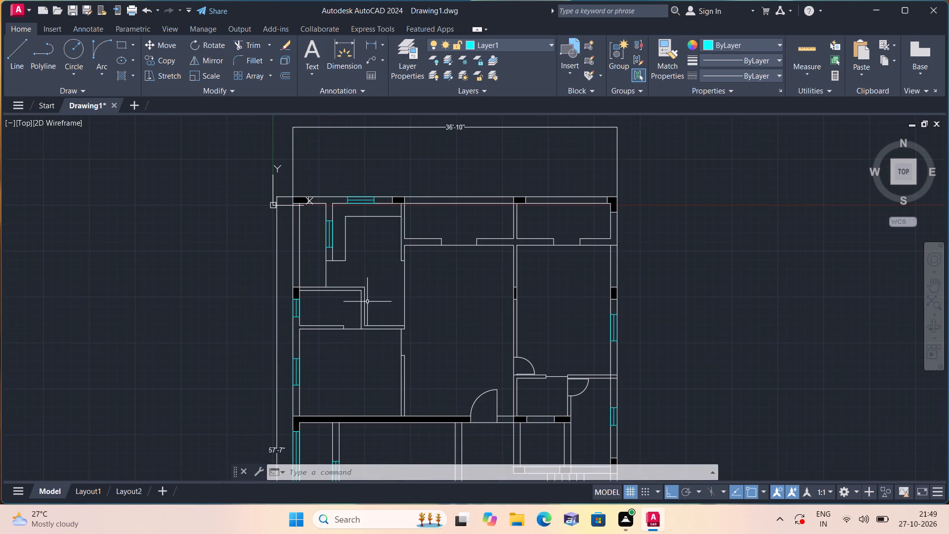
Draw a closed window outline in the upper-left exterior wall, from just below the corner column down to the next column's top edge.
scroll(291, 273, up, 2)
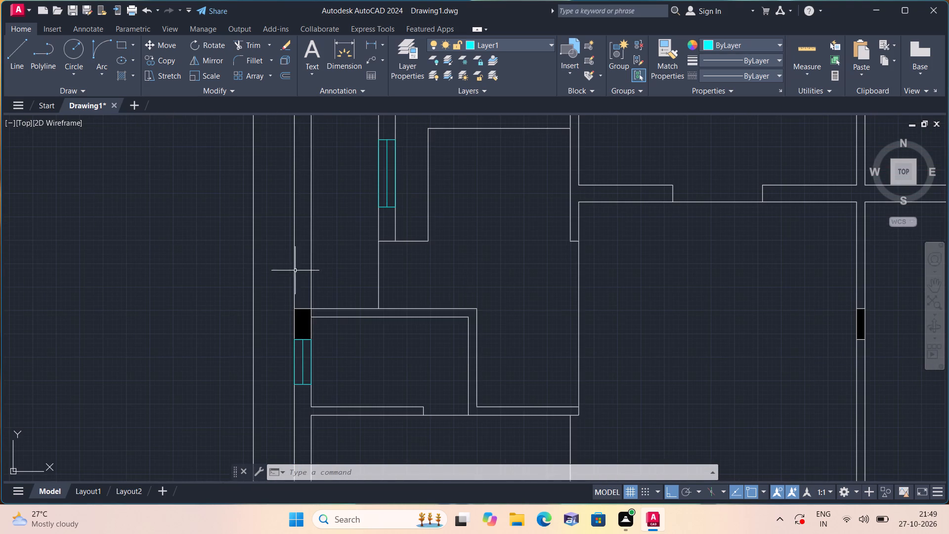
middle_drag(312, 255, 398, 261)
key(l)
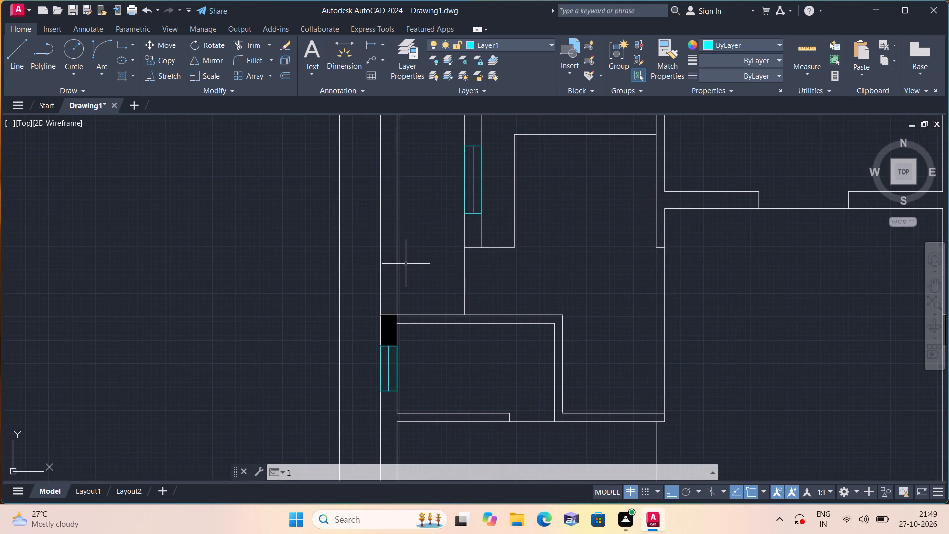
key(space)
middle_drag(379, 166, 418, 251)
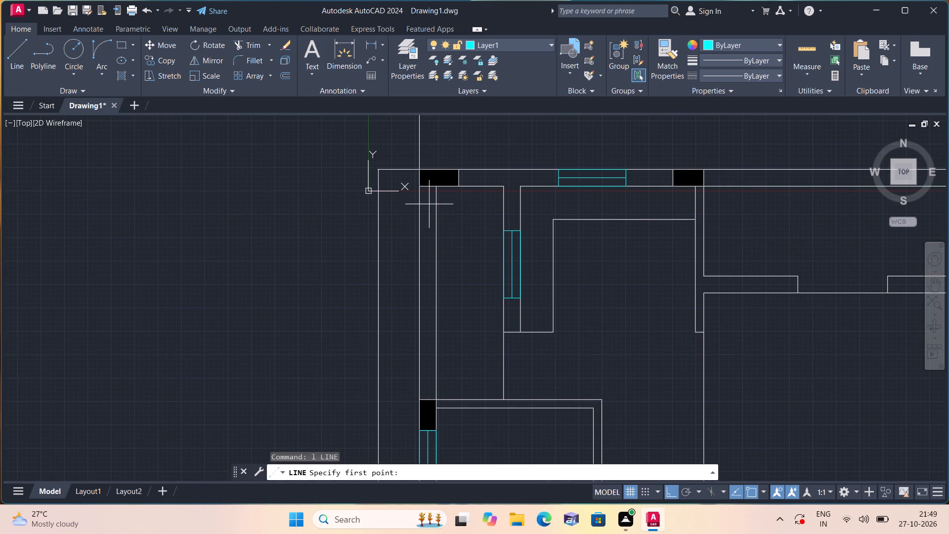
click(435, 204)
click(417, 206)
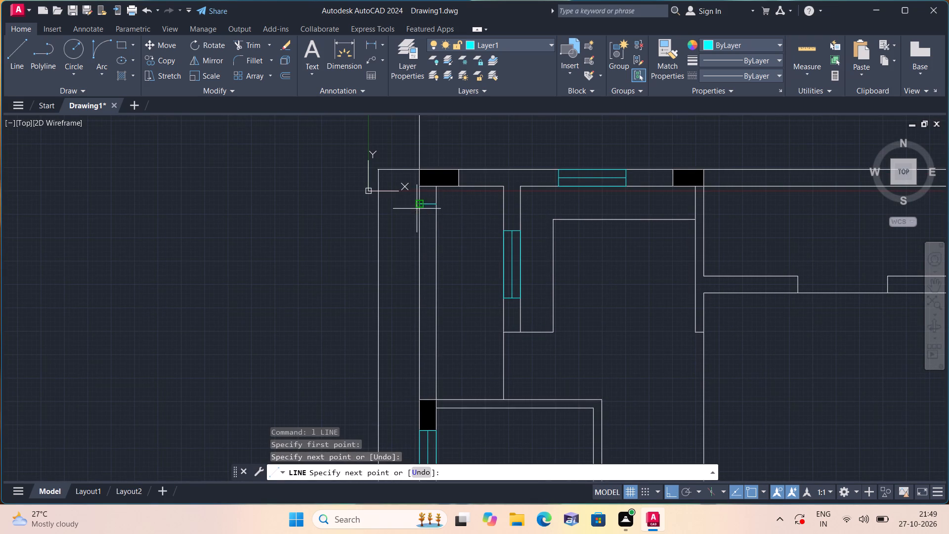
middle_drag(418, 255, 412, 211)
click(414, 356)
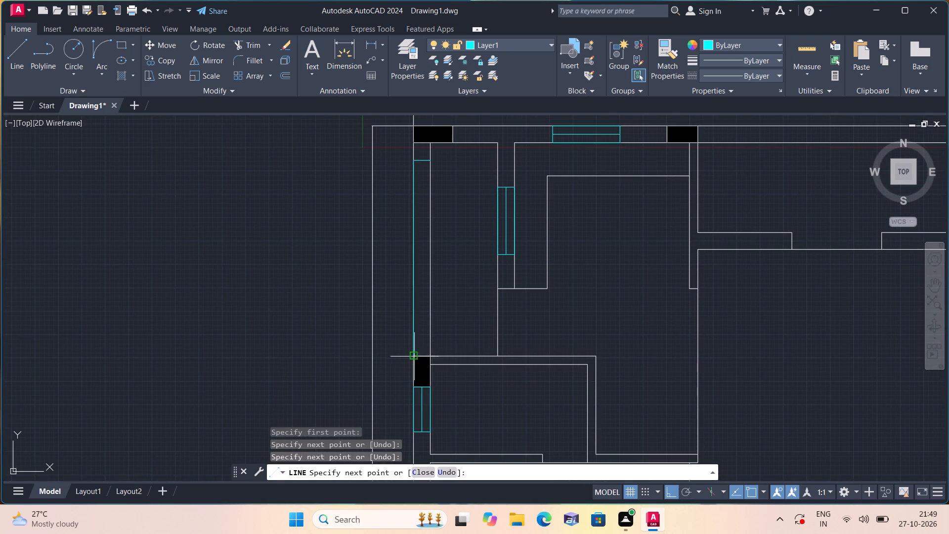
click(434, 355)
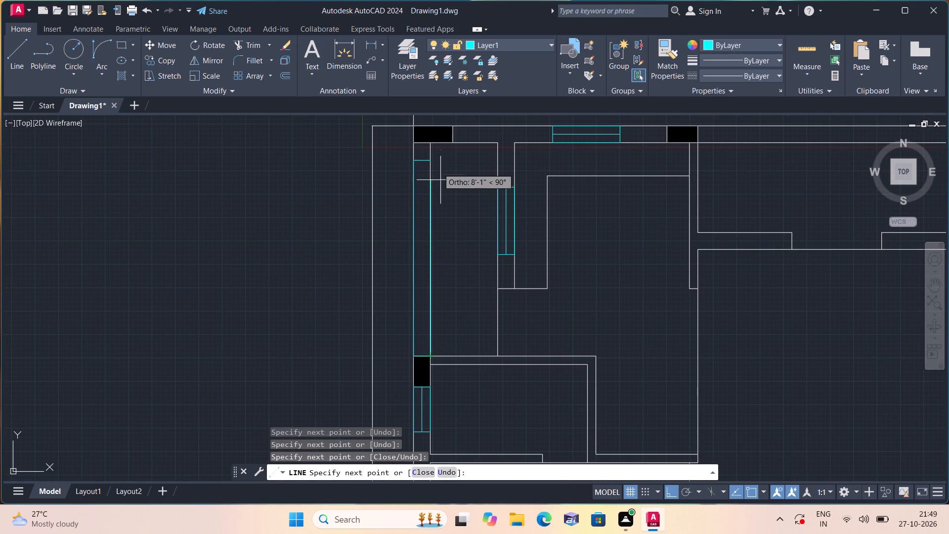
click(432, 160)
key(space)
Draw the new window's centre line from its top edge's midpoint down to the midpoint of its bottom edge at the column.
scroll(428, 162, up, 1)
key(space)
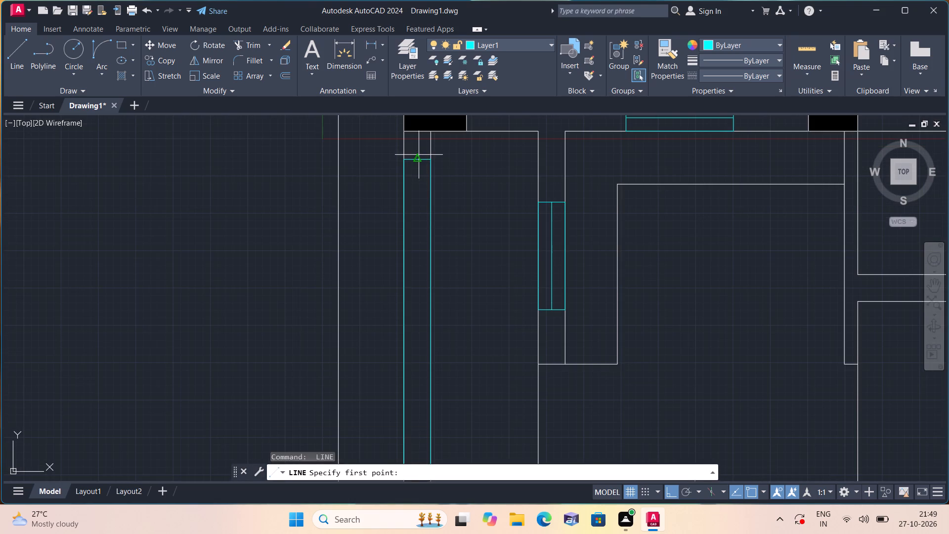
click(416, 158)
middle_drag(409, 306, 417, 227)
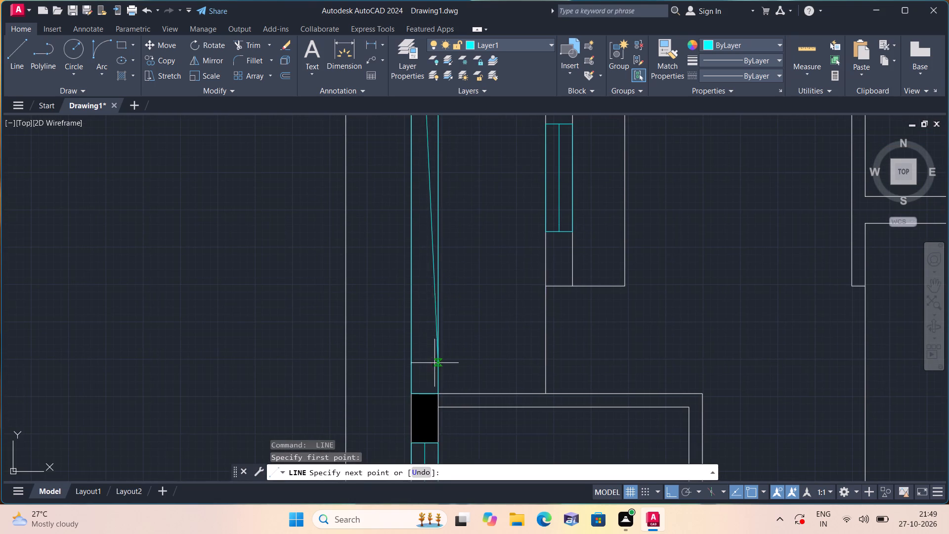
click(427, 392)
key(space)
scroll(429, 332, down, 1)
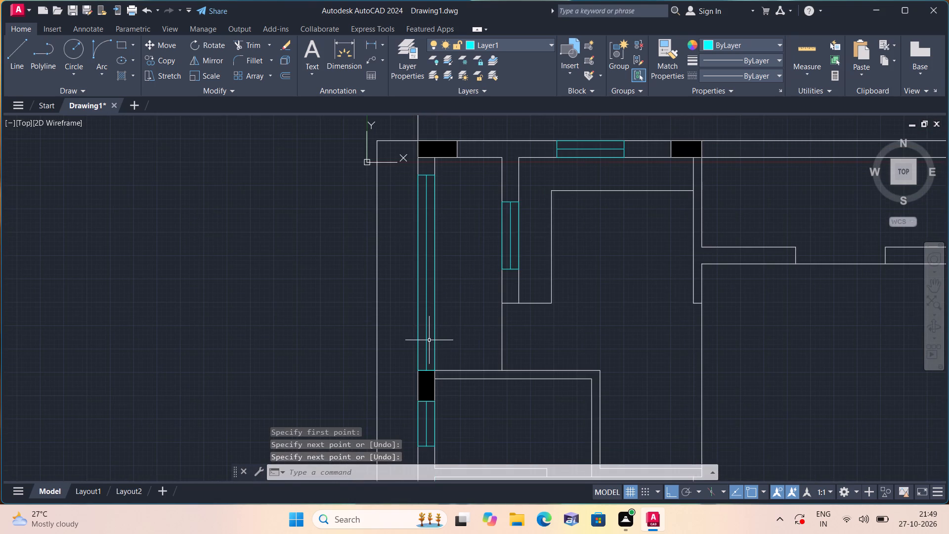
Draw a closed window outline in the bottom exterior wall, from the middle bay's left partition across to the column, between both wall faces.
scroll(430, 353, down, 1)
middle_drag(429, 353, 419, 229)
middle_drag(426, 340, 440, 253)
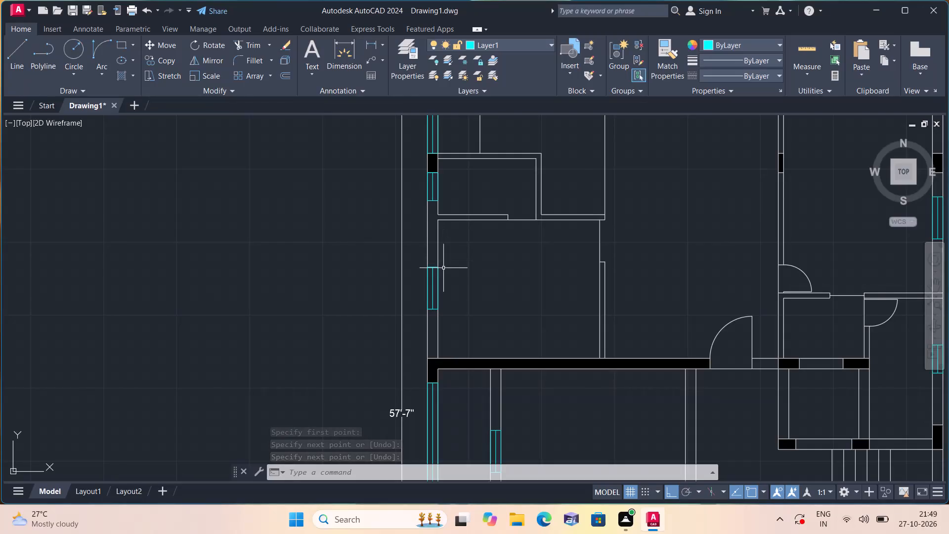
scroll(441, 321, down, 1)
middle_drag(439, 318, 407, 222)
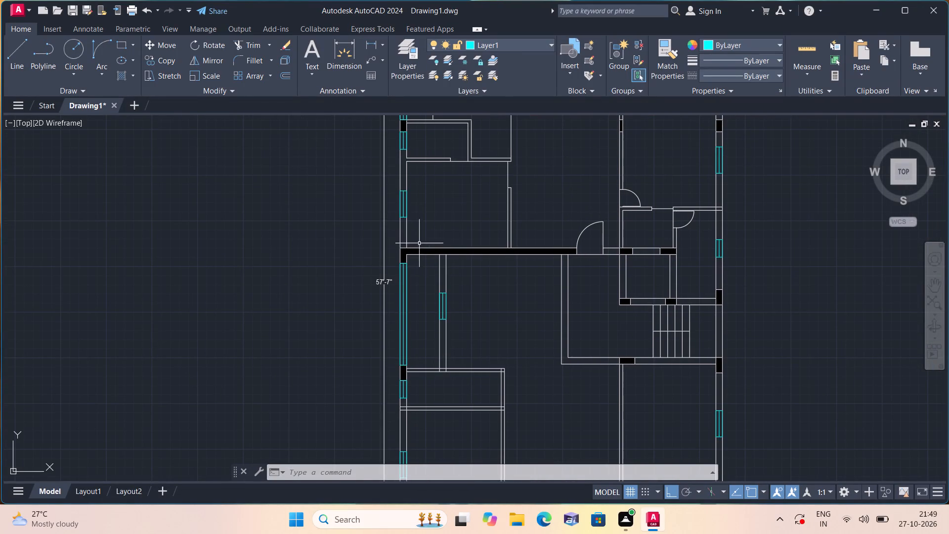
scroll(451, 302, down, 1)
middle_drag(448, 300, 349, 232)
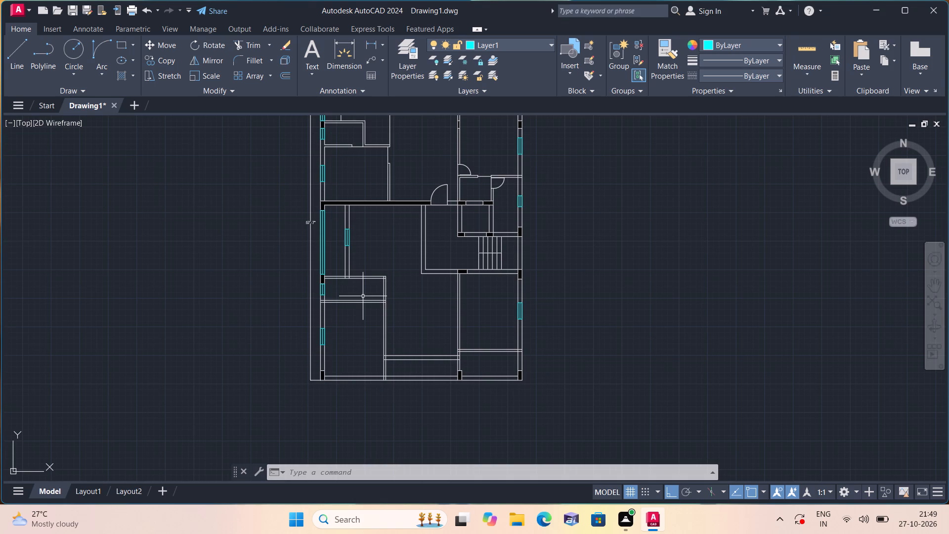
key(l)
key(space)
scroll(374, 389, up, 3)
middle_drag(391, 373, 315, 372)
scroll(340, 349, up, 1)
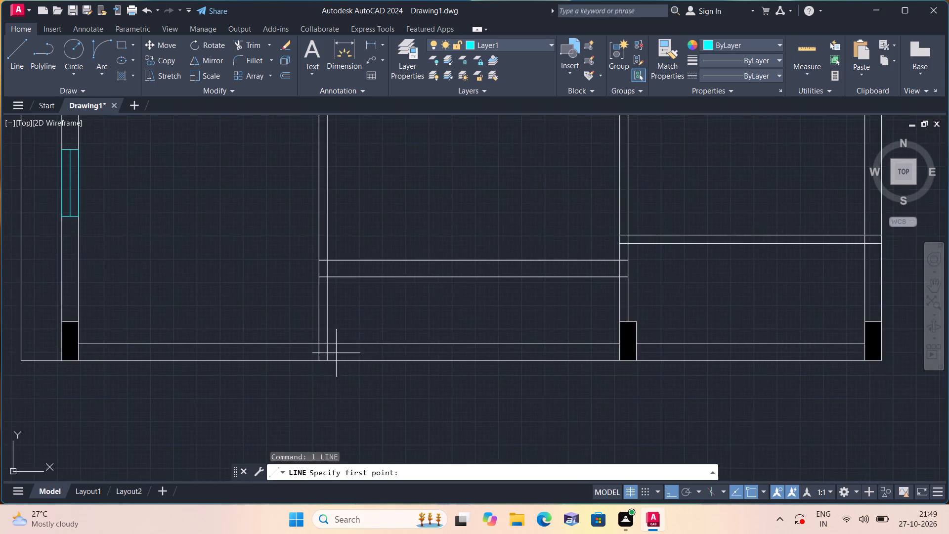
click(319, 341)
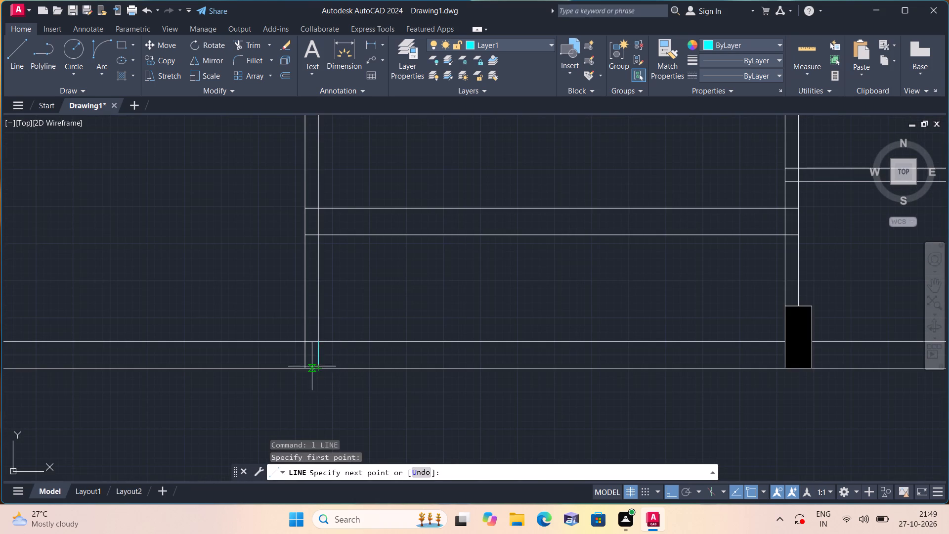
click(318, 367)
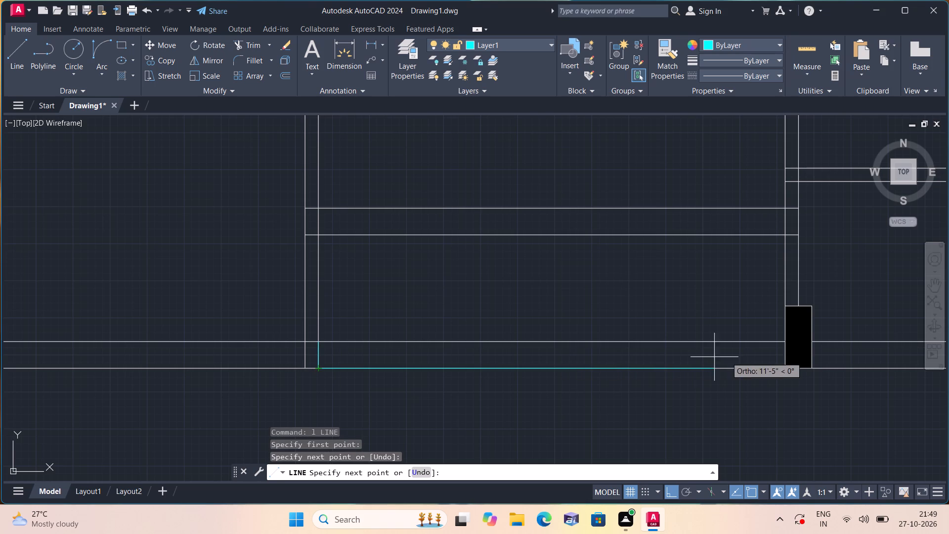
click(782, 366)
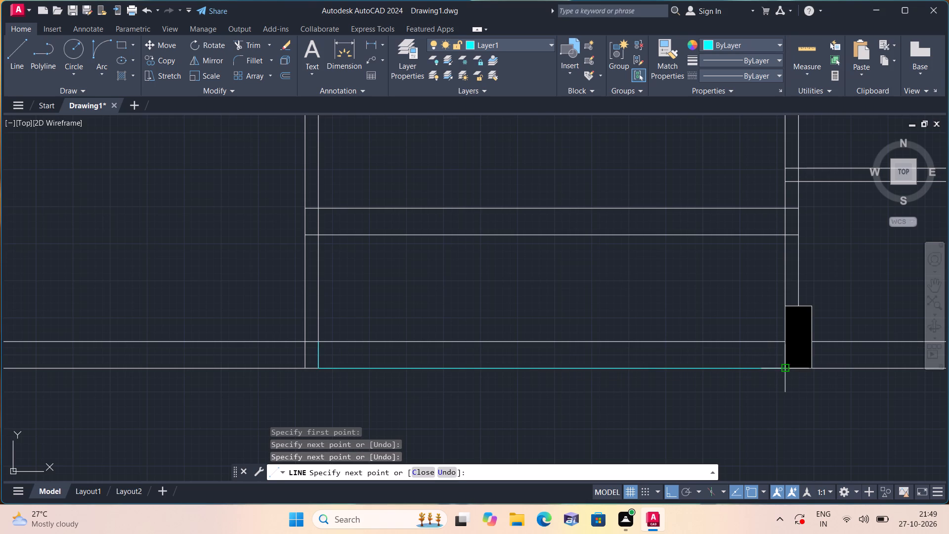
click(784, 344)
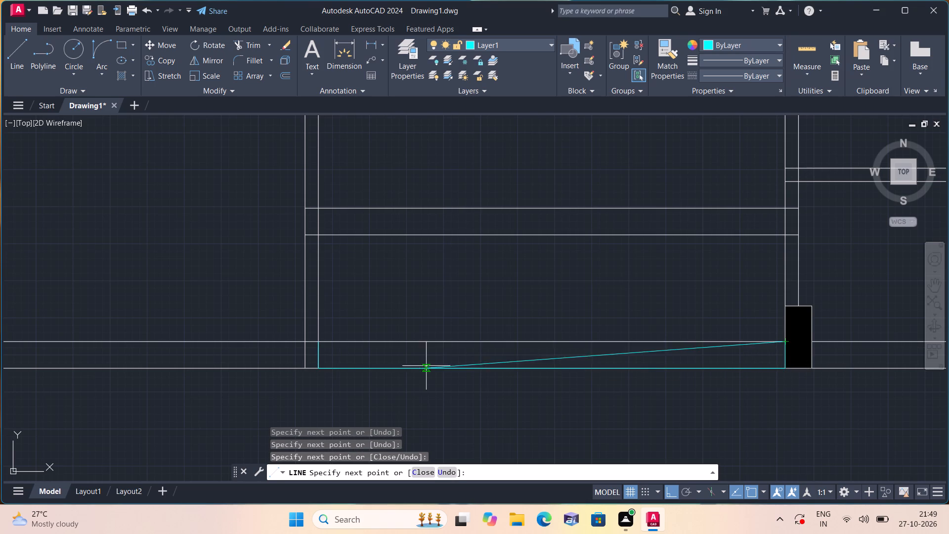
click(320, 340)
key(space)
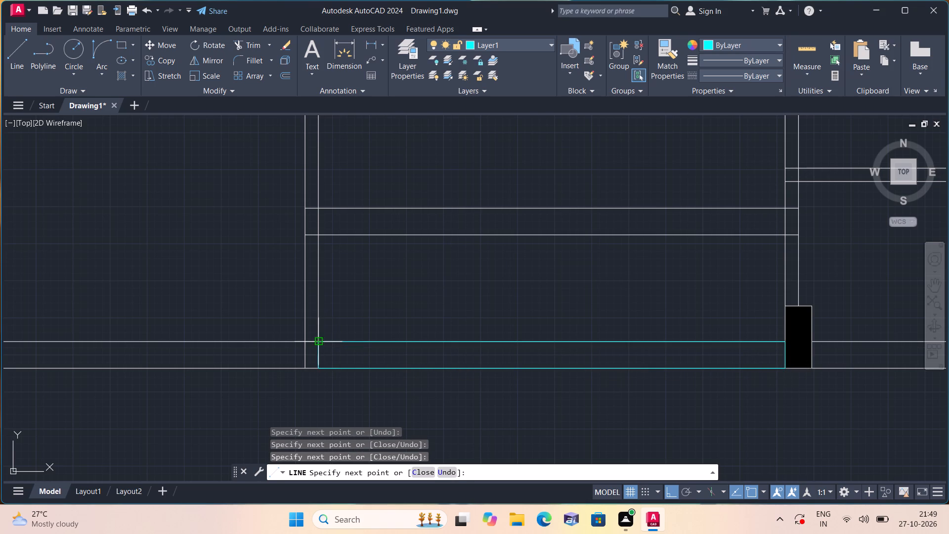
Draw the bottom window's centre line from the midpoint of its left edge to the midpoint of its edge at the column.
scroll(318, 346, up, 1)
key(space)
click(319, 360)
scroll(344, 355, down, 1)
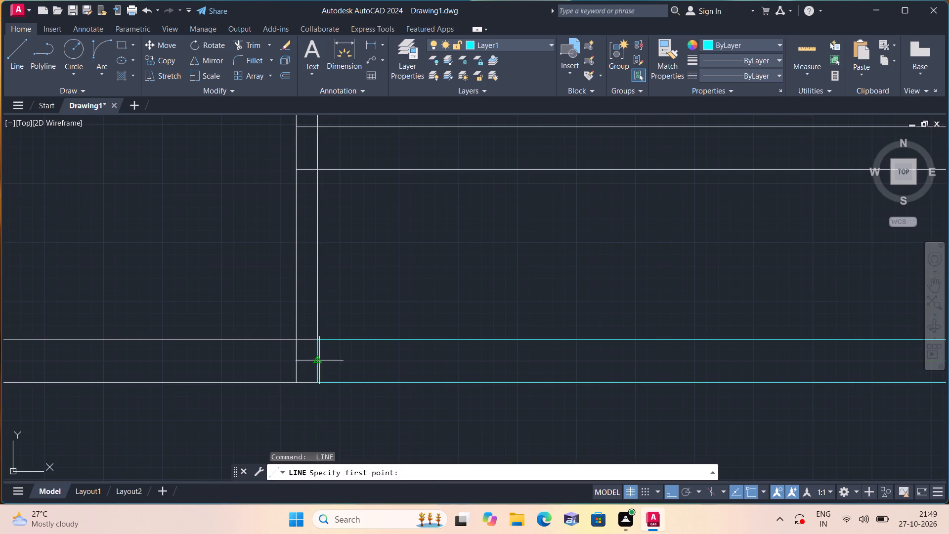
scroll(344, 355, down, 1)
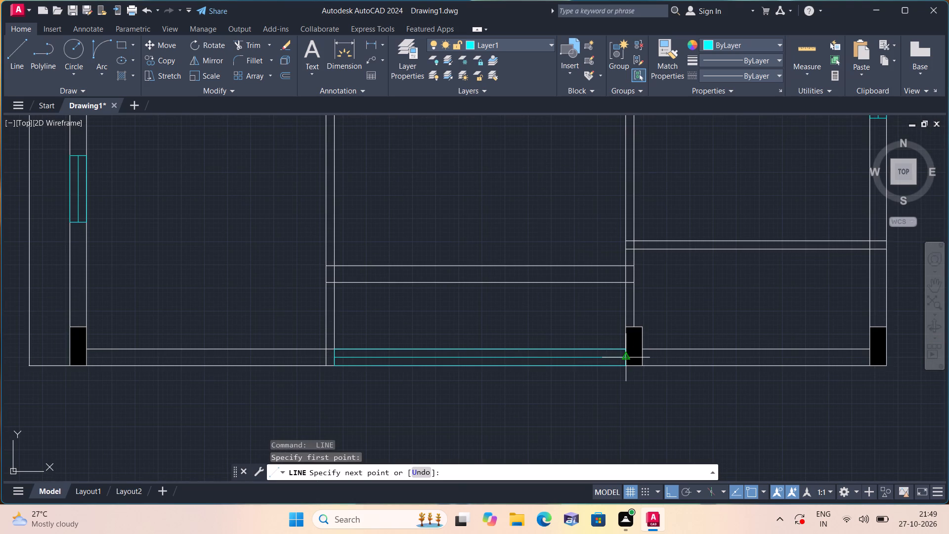
click(628, 360)
key(space)
Make layer 0 the current layer.
scroll(530, 317, down, 1)
middle_drag(522, 280, 504, 295)
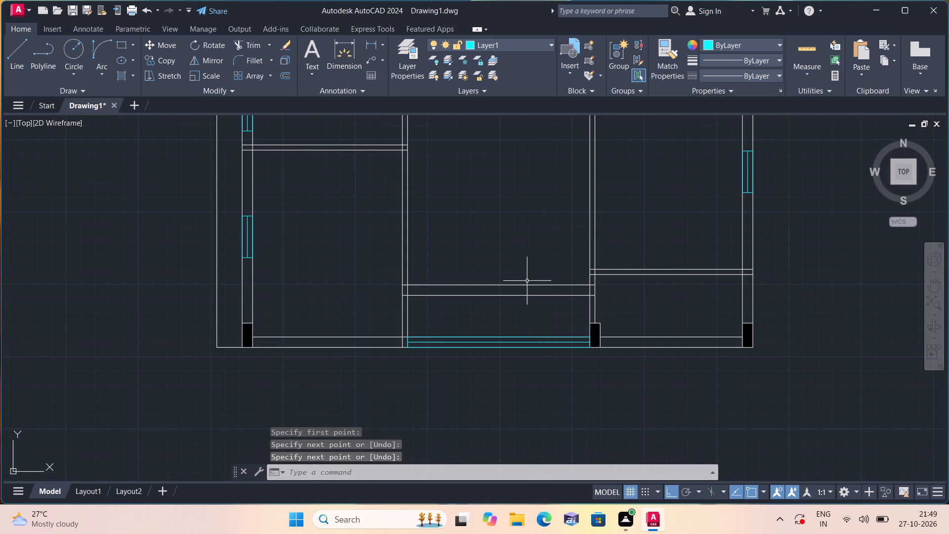
middle_drag(504, 295, 514, 322)
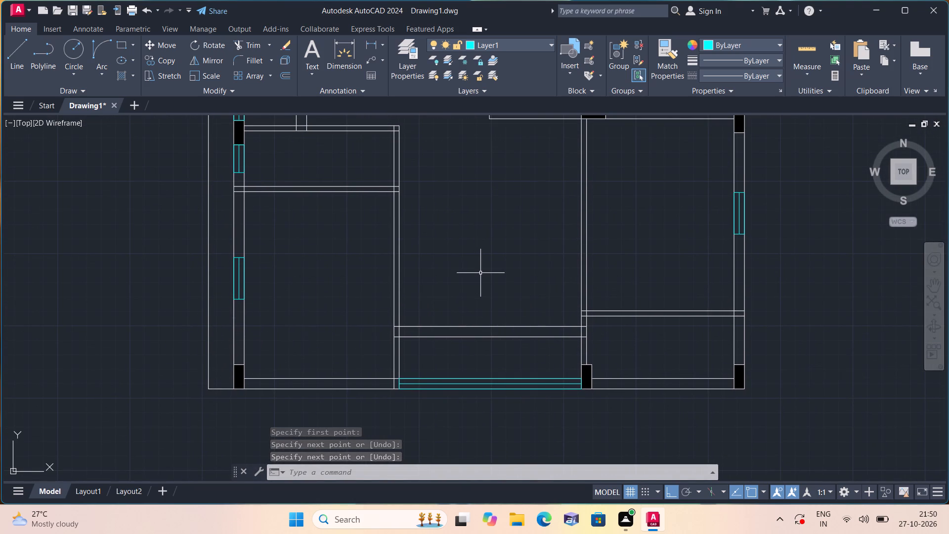
scroll(483, 287, down, 1)
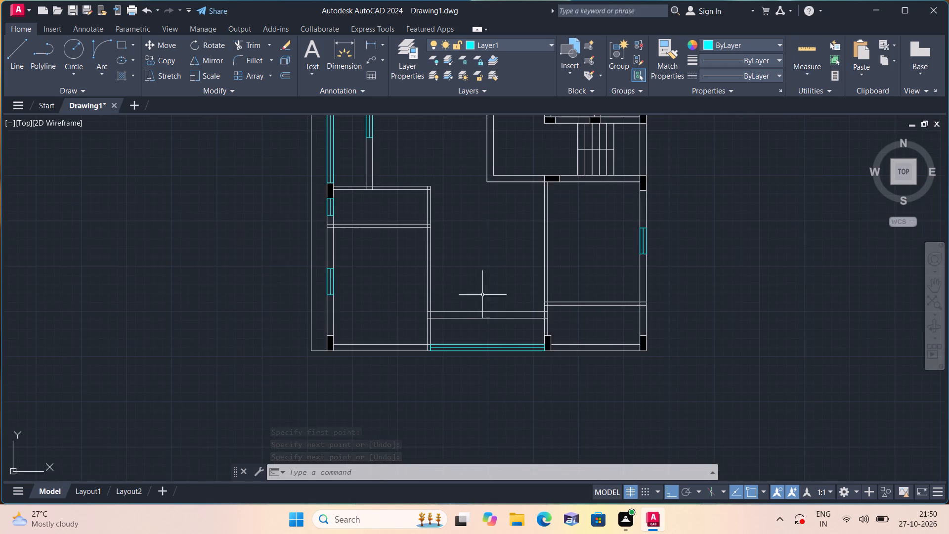
middle_drag(471, 306, 467, 400)
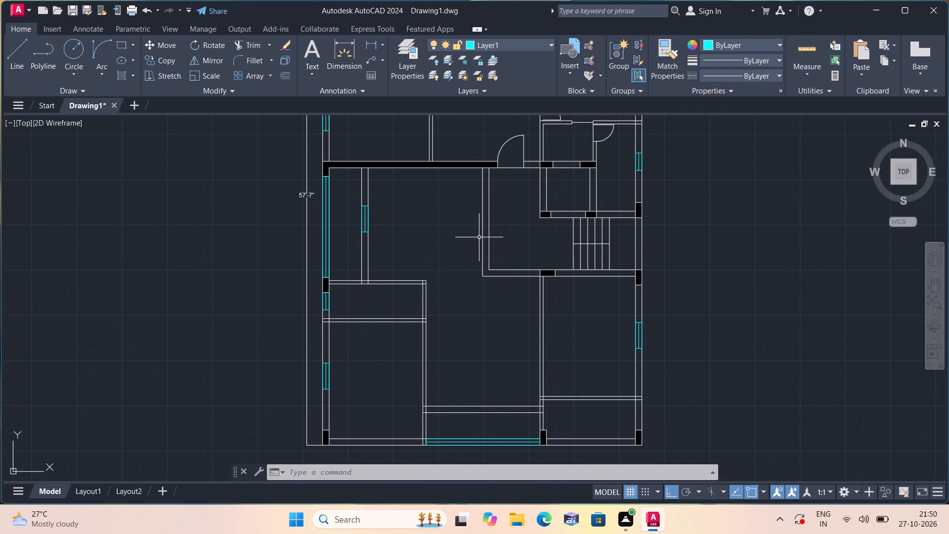
middle_drag(457, 242, 472, 364)
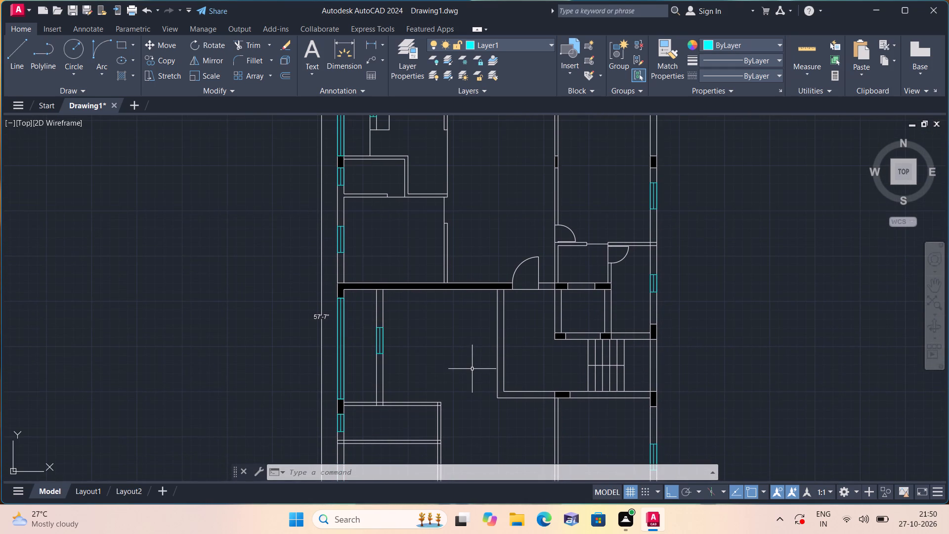
middle_drag(462, 293, 442, 309)
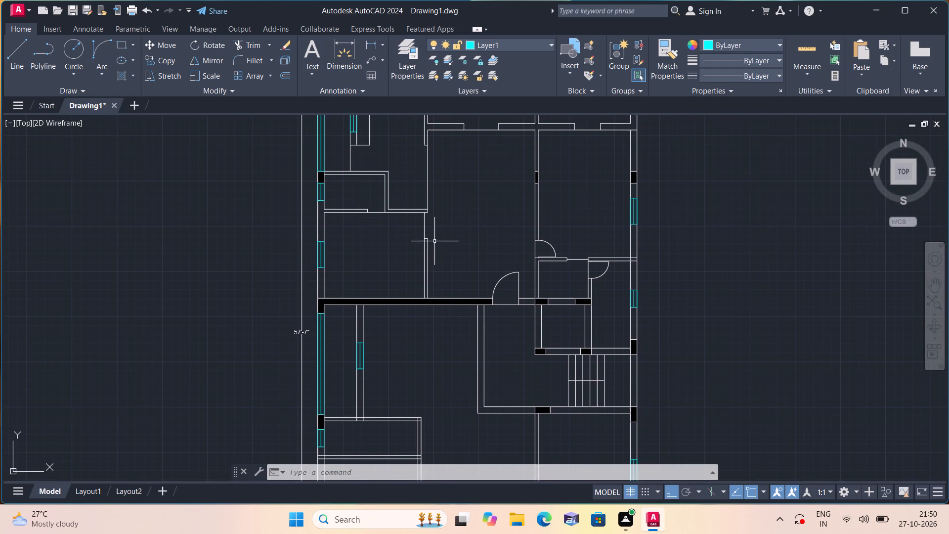
click(531, 44)
click(495, 62)
Trim away the top exterior wall's inner face line in the two bays between the second column and the upper-right corner column.
middle_drag(480, 157, 425, 226)
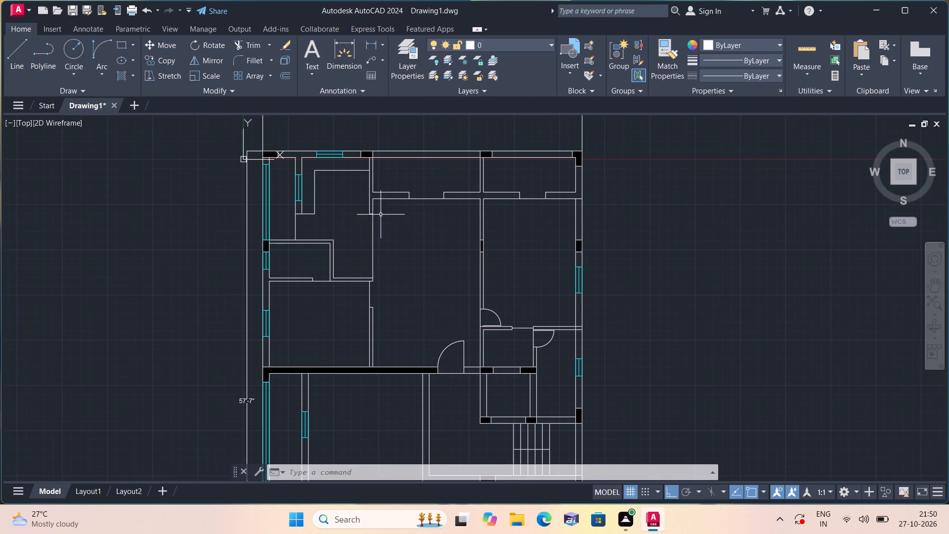
scroll(323, 210, up, 2)
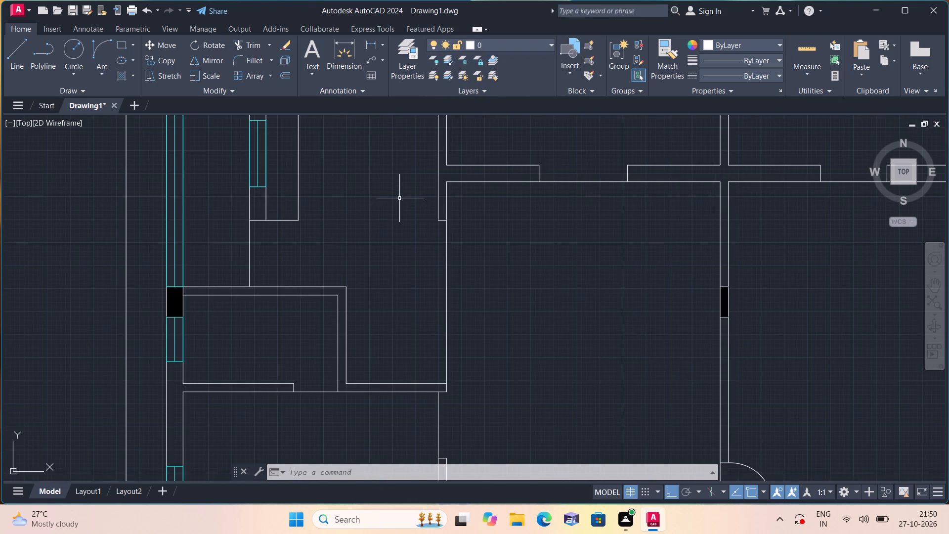
scroll(419, 192, down, 1)
middle_drag(418, 192, 345, 245)
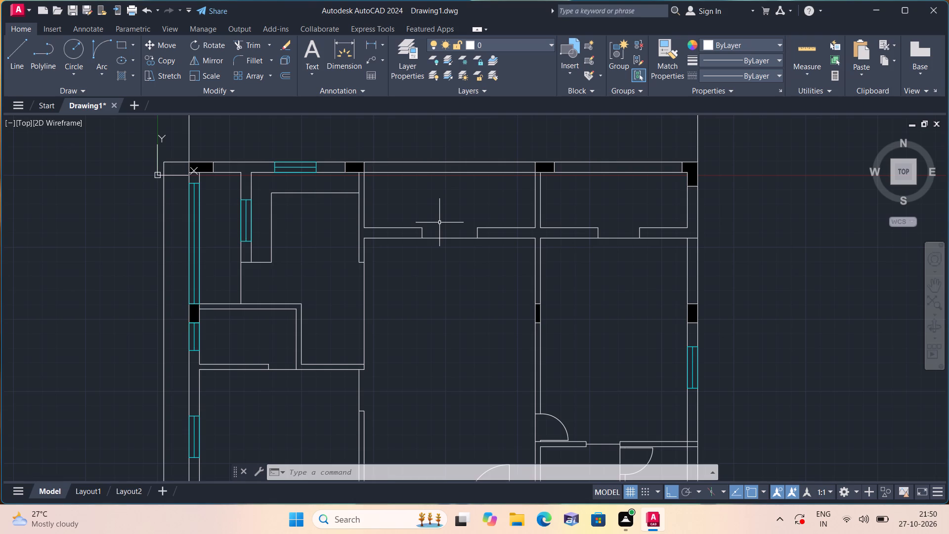
middle_drag(436, 198, 414, 297)
scroll(409, 271, up, 1)
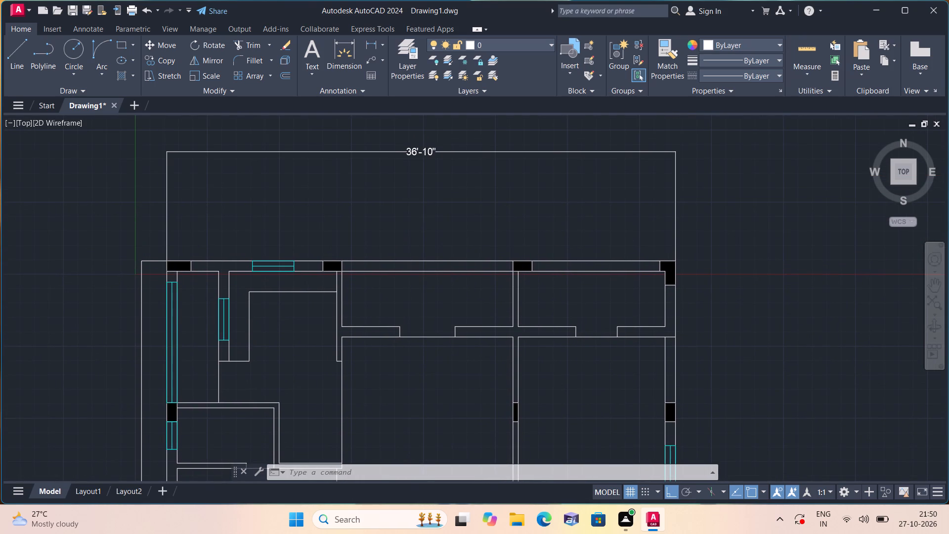
click(409, 271)
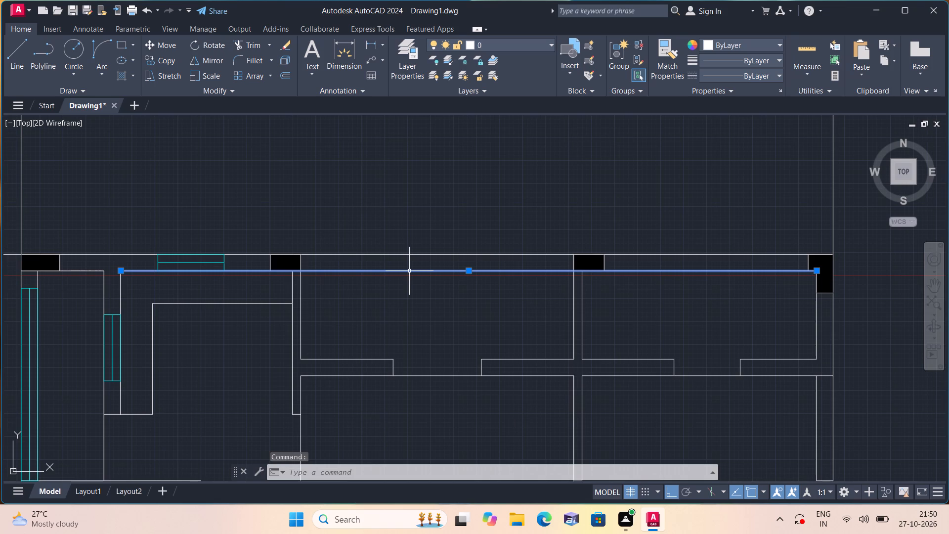
key(Escape)
text(tri)
text(m)
key(space)
click(413, 269)
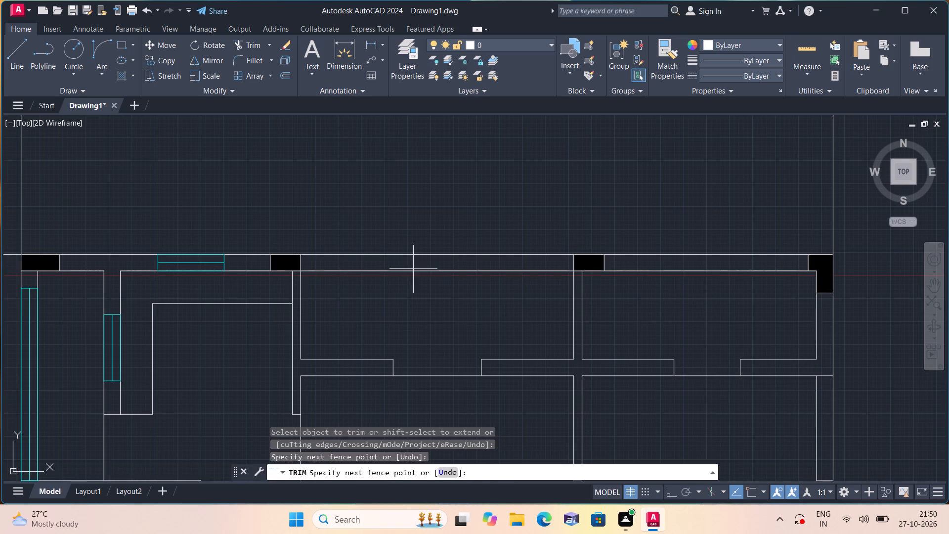
click(414, 274)
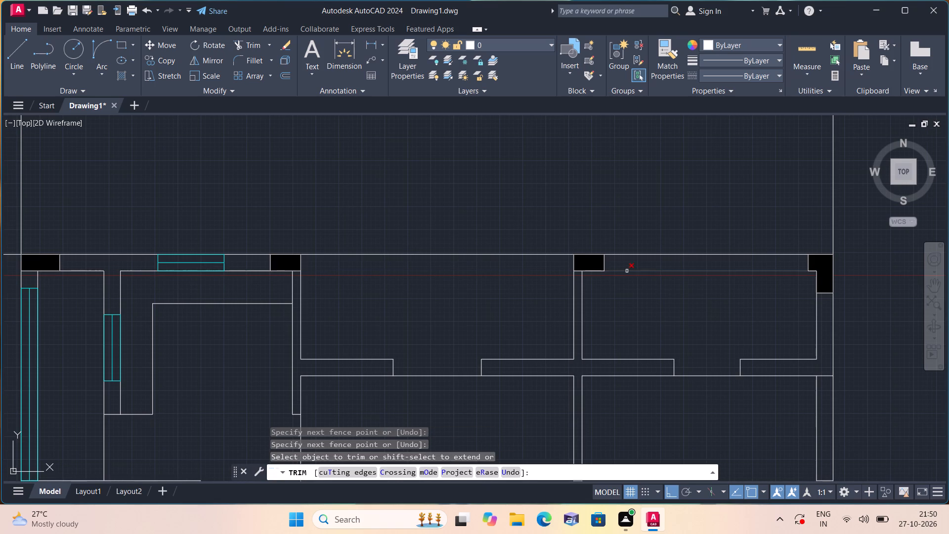
drag(627, 267, 631, 281)
click(631, 282)
key(space)
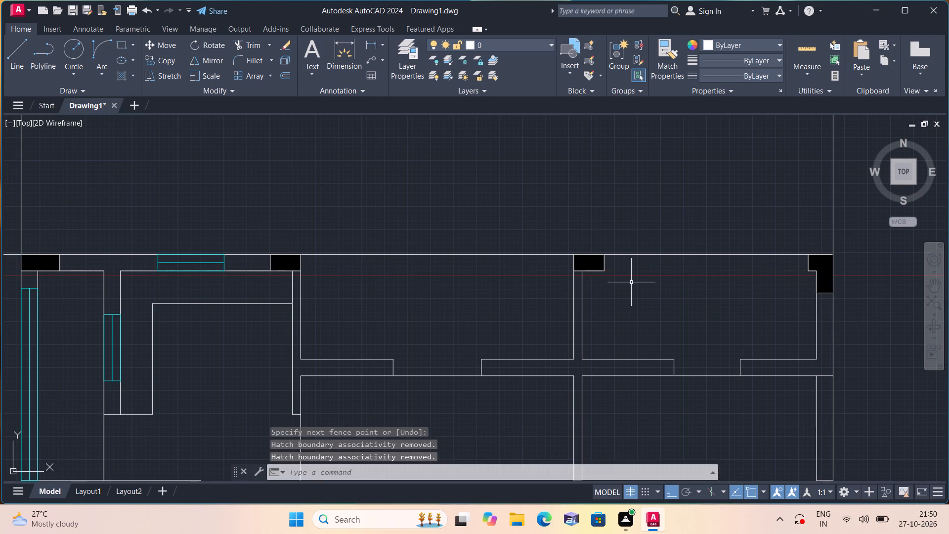
Offset the top exterior wall's outer line 4.5" inward.
text(off)
key(space)
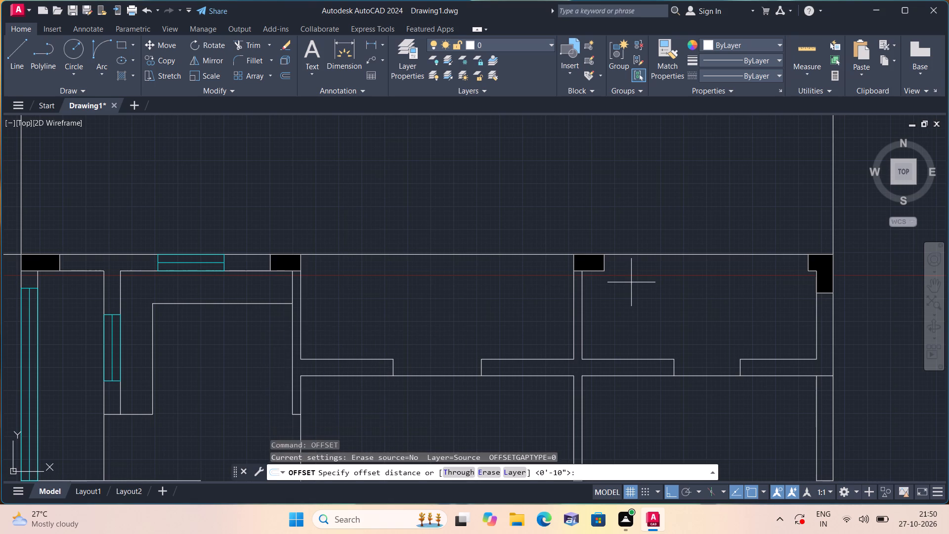
text(4.5)
text(")
key(space)
click(641, 253)
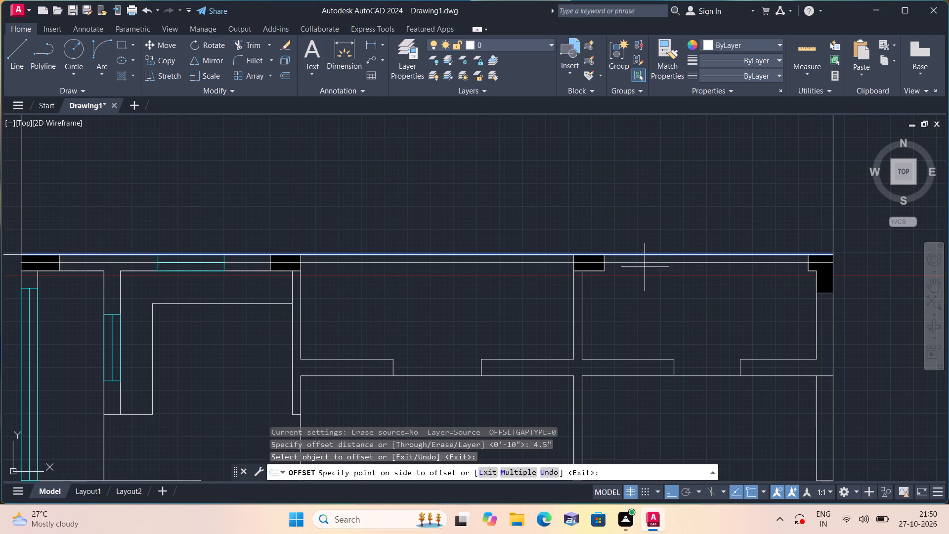
click(645, 268)
key(space)
Trim the offset line inside the second column of the top wall and erase the leftover piece to its left.
text(trim)
key(space)
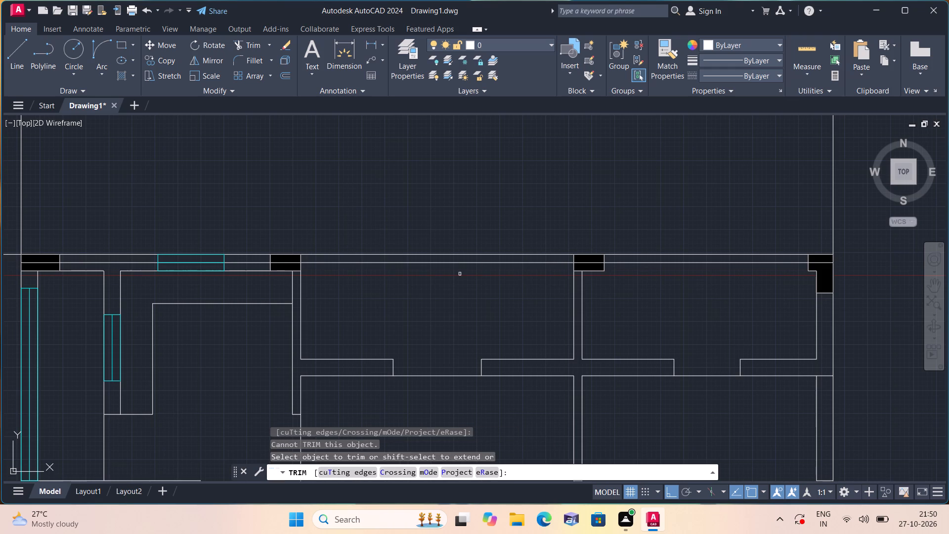
click(281, 261)
key(space)
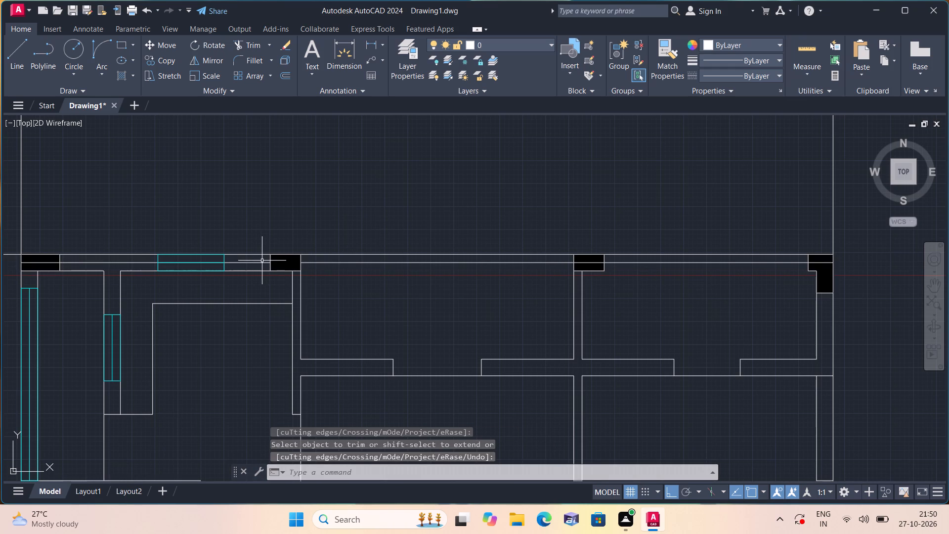
click(262, 261)
key(Delete)
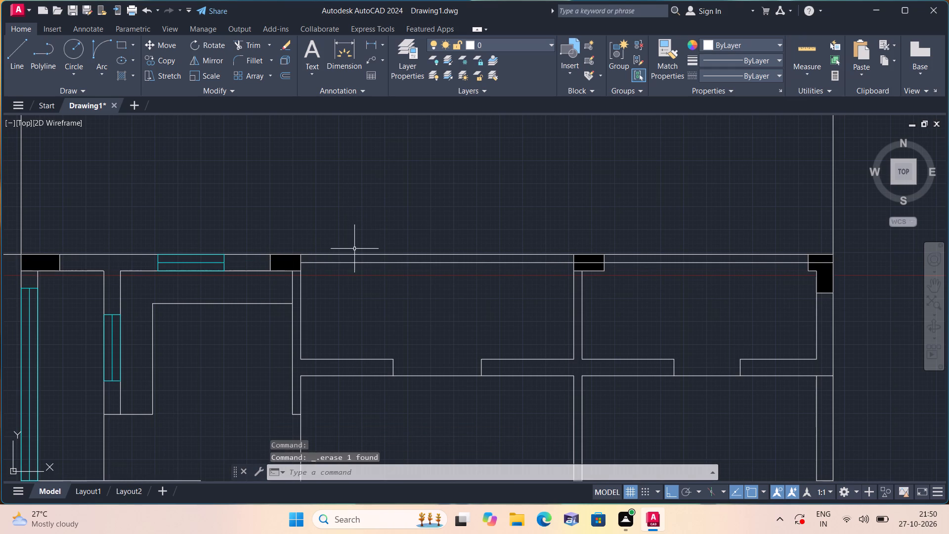
Trim away the offset wall line where it crosses the third column of the top exterior wall.
scroll(372, 248, down, 1)
text(trim)
key(space)
scroll(465, 256, up, 2)
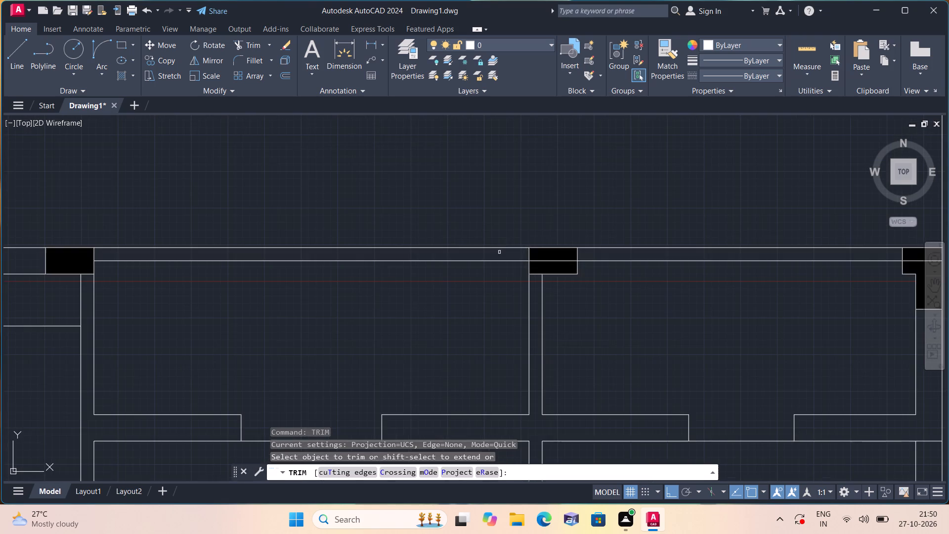
click(551, 261)
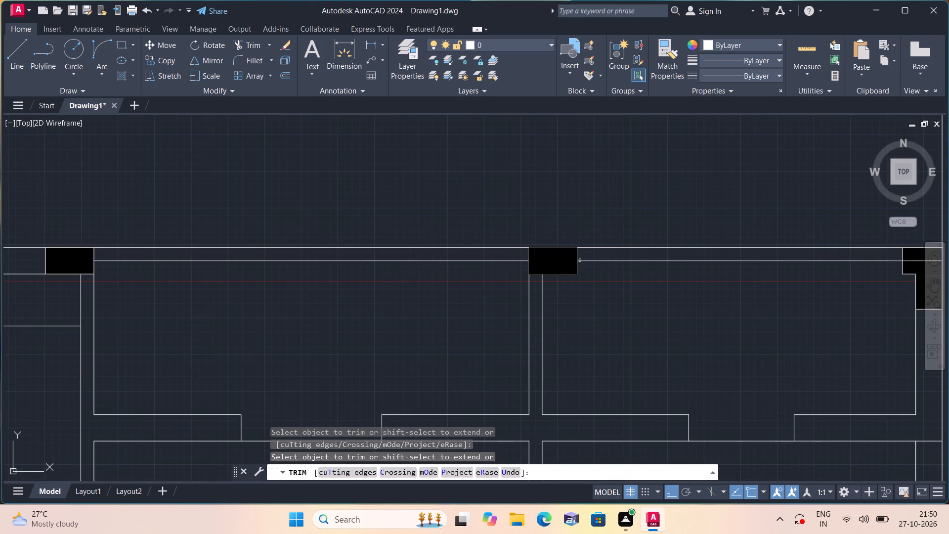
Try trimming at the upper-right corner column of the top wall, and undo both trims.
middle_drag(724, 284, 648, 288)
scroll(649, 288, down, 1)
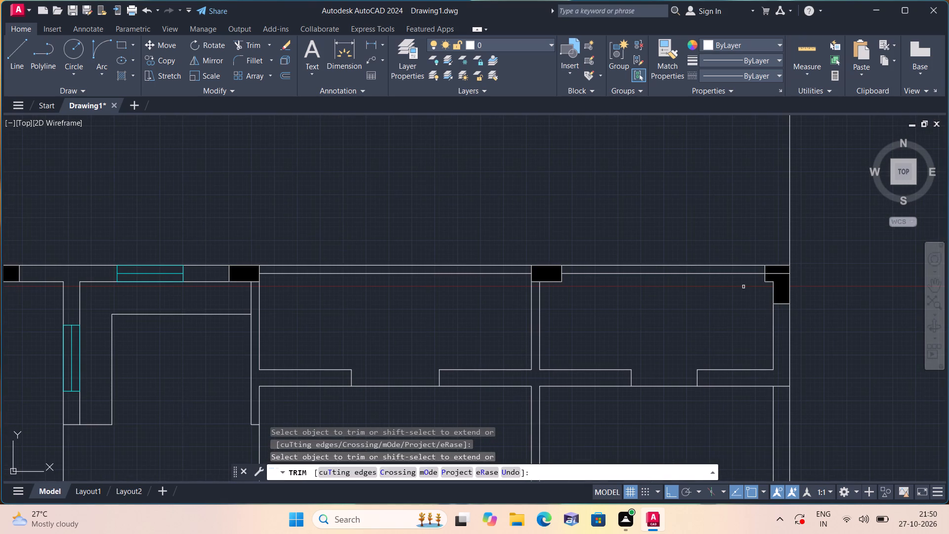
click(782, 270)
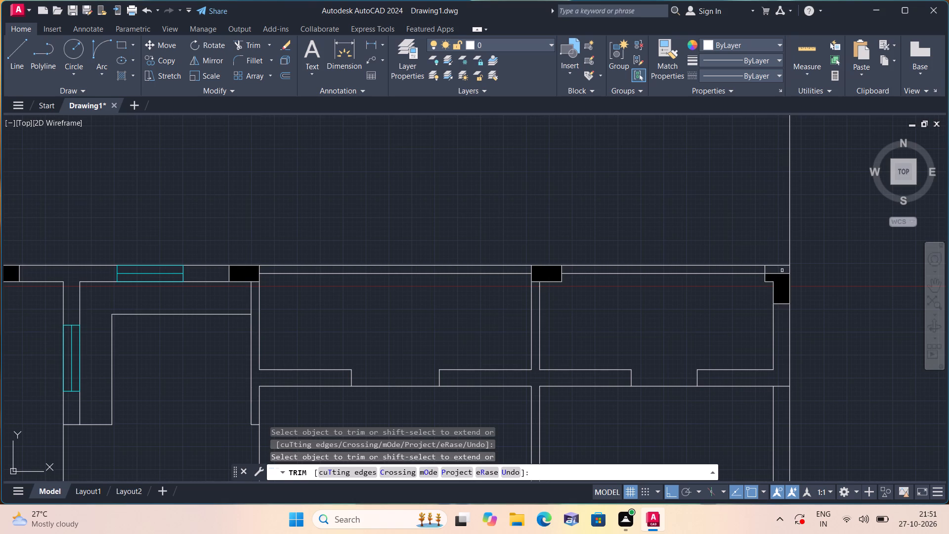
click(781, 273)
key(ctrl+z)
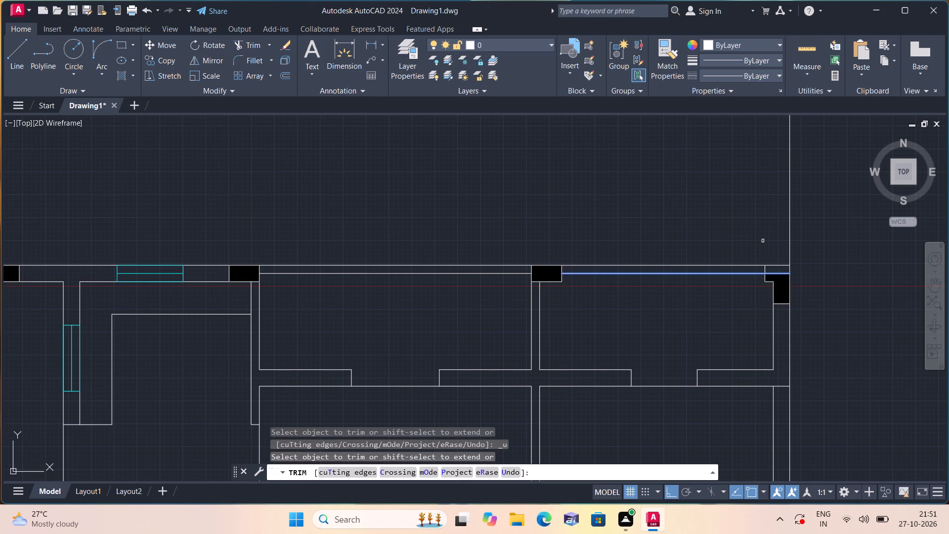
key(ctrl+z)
Trim away the offset wall line inside the upper-right corner column.
middle_drag(778, 283, 743, 293)
scroll(749, 293, down, 1)
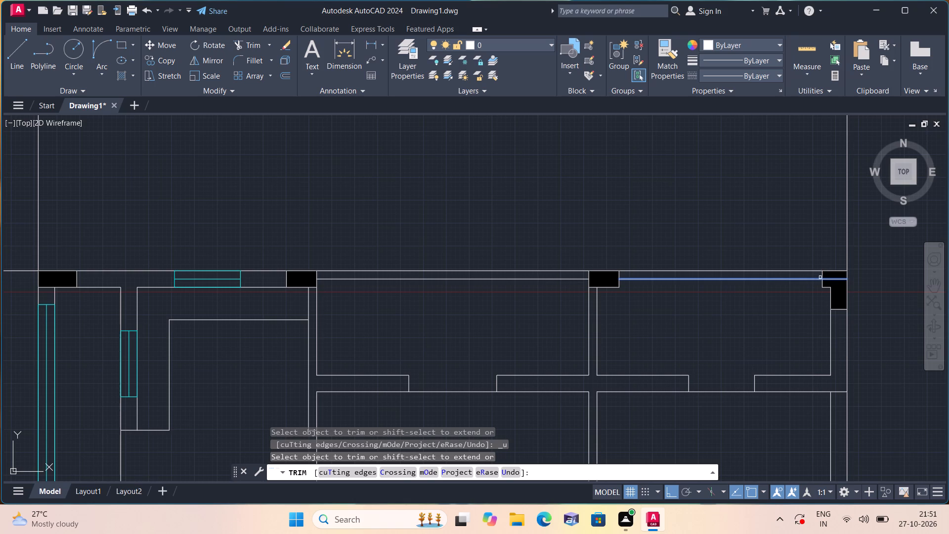
click(838, 279)
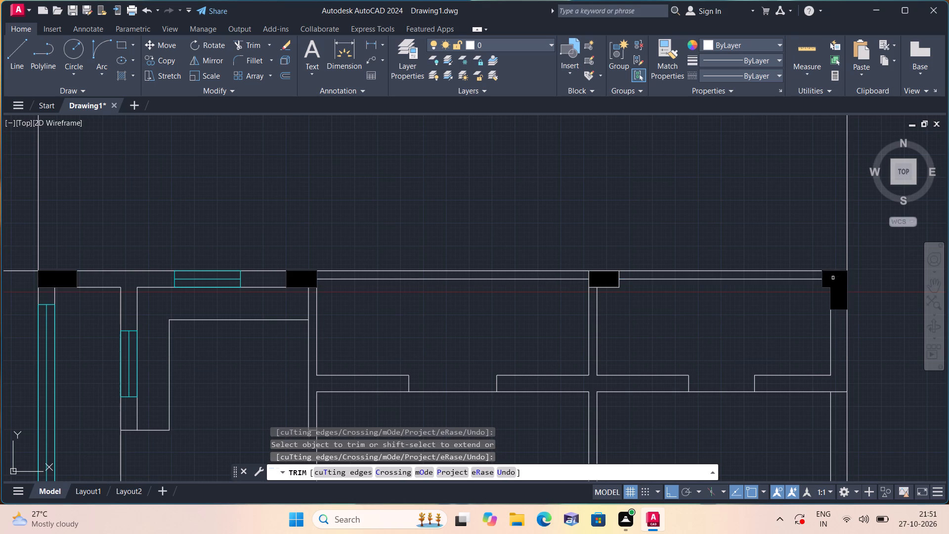
scroll(805, 266, down, 1)
key(Escape)
scroll(748, 270, down, 1)
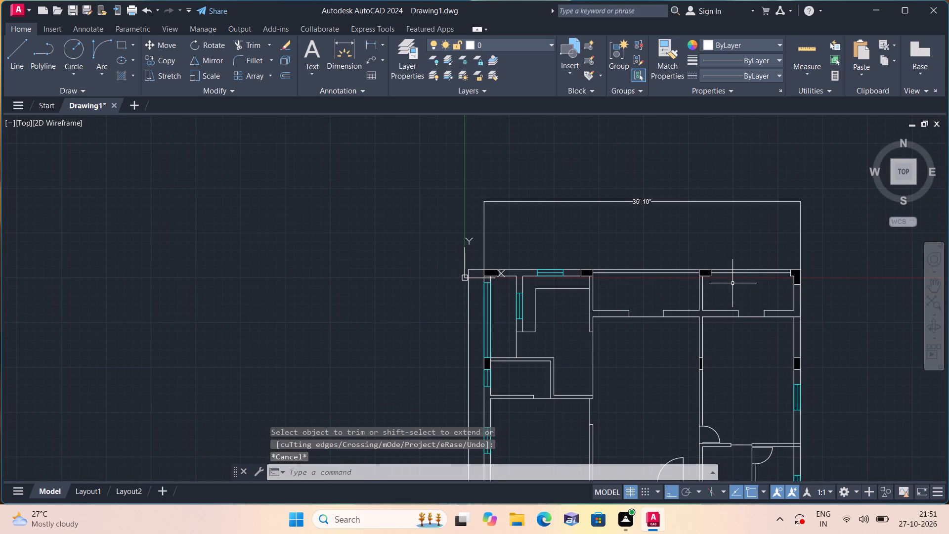
Examine the plan from the top wall down to the stair area for wall junctions that still need cleanup.
middle_drag(656, 319, 603, 323)
scroll(603, 323, down, 1)
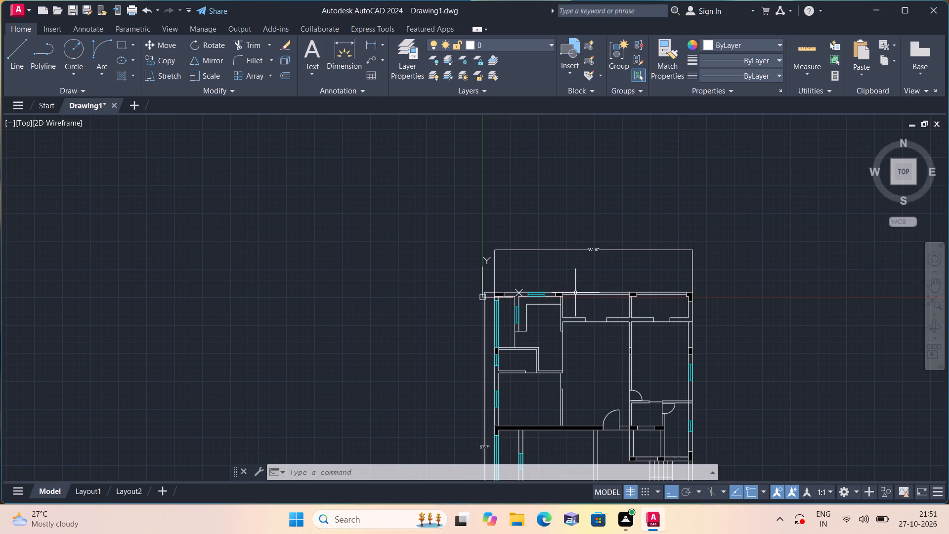
scroll(574, 289, up, 1)
middle_drag(592, 320, 511, 291)
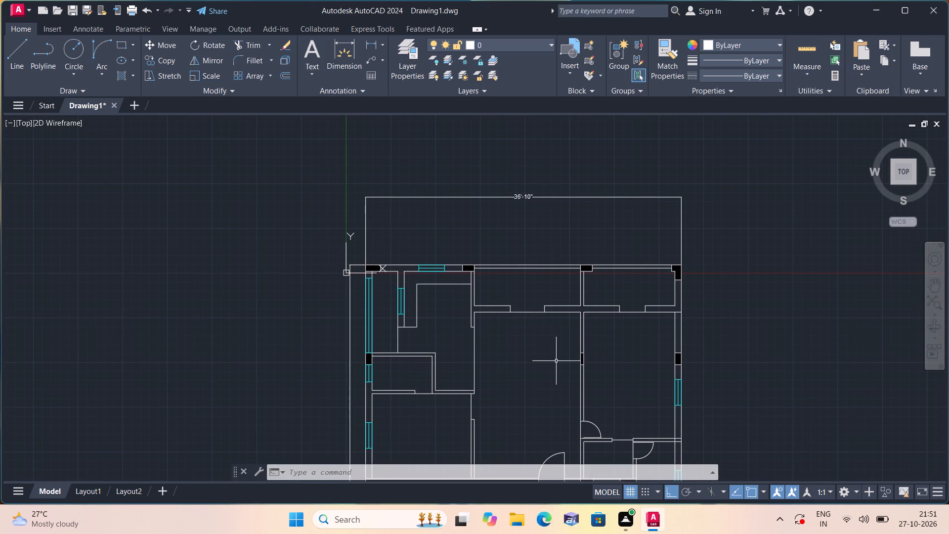
middle_drag(553, 355, 474, 339)
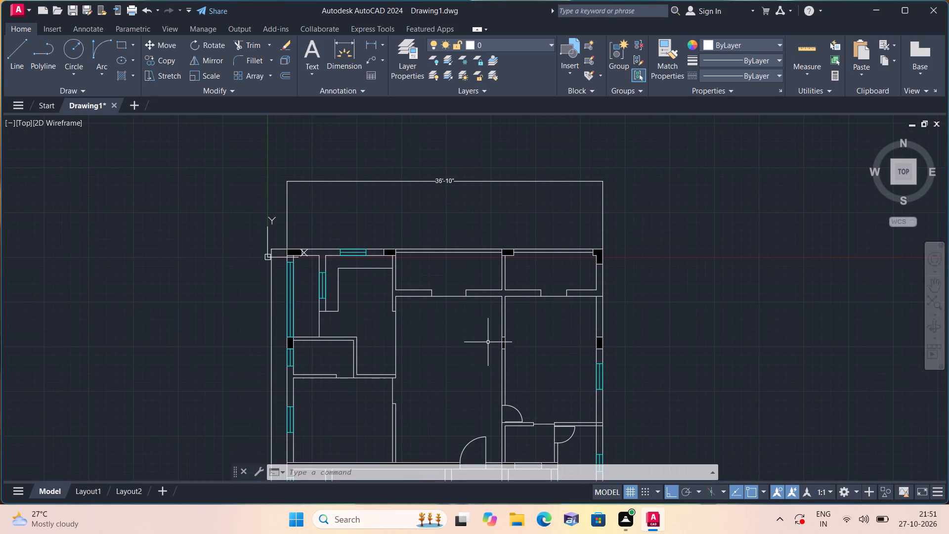
middle_drag(485, 339, 490, 294)
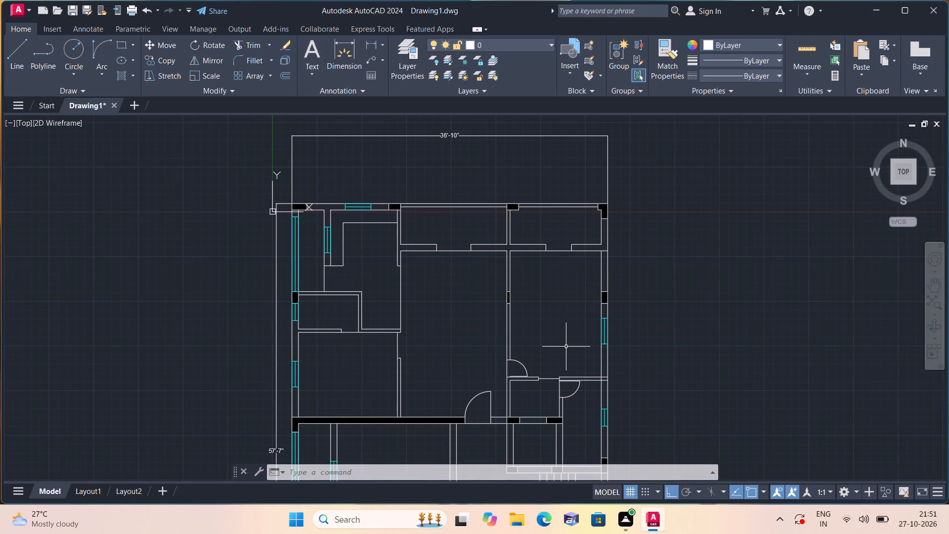
middle_drag(561, 343, 555, 273)
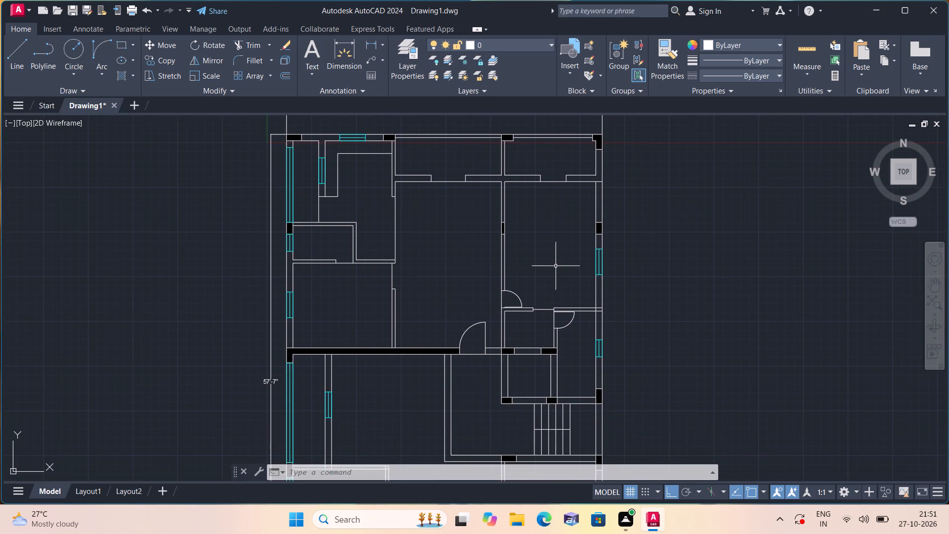
scroll(546, 317, up, 2)
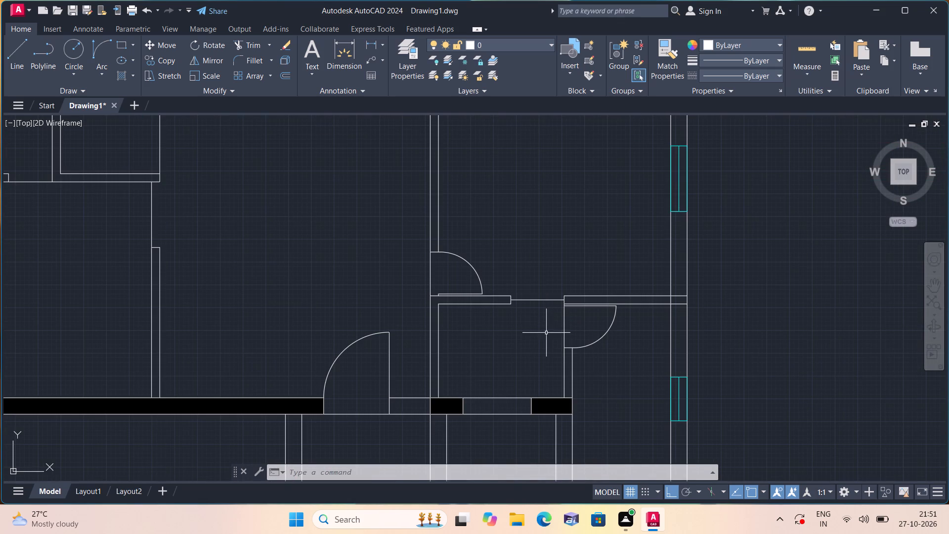
scroll(563, 353, down, 1)
middle_drag(564, 352, 575, 330)
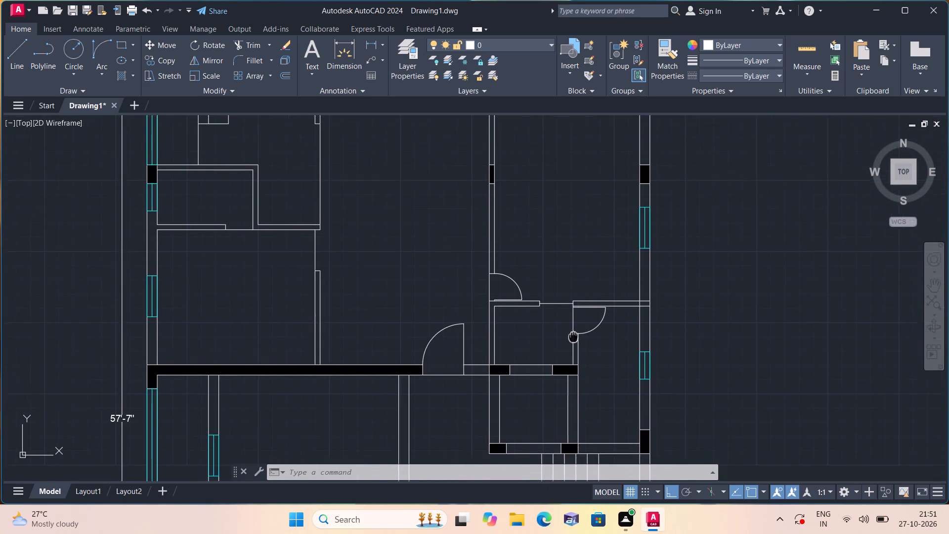
middle_drag(575, 330, 577, 253)
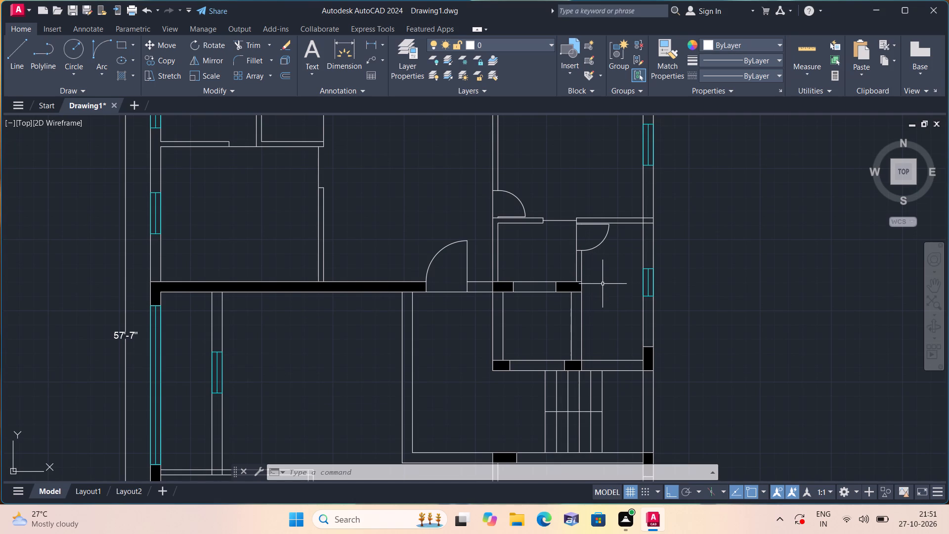
Trim the crossing lines where the partition above the small door-swing room meets the right exterior wall, leaving an open wall junction.
text(trim)
key(space)
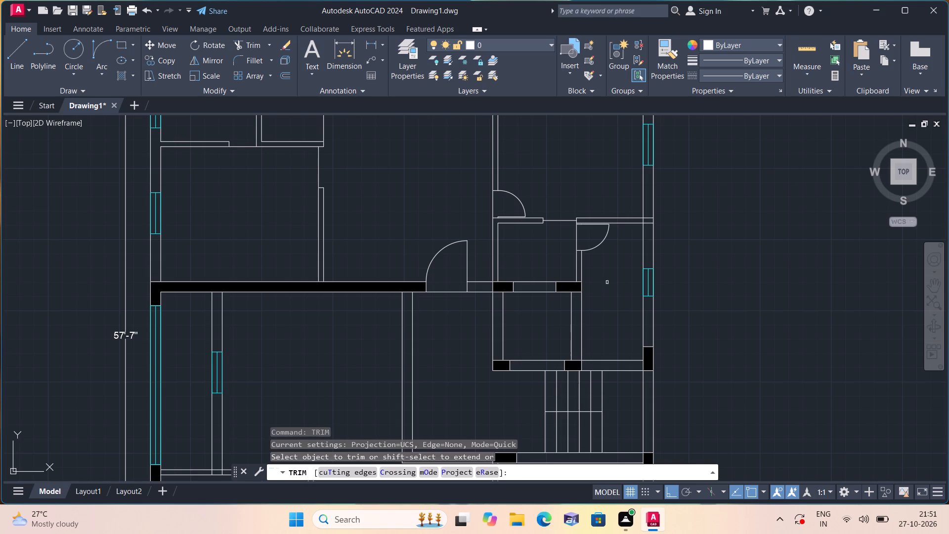
scroll(662, 215, up, 2)
scroll(595, 244, up, 1)
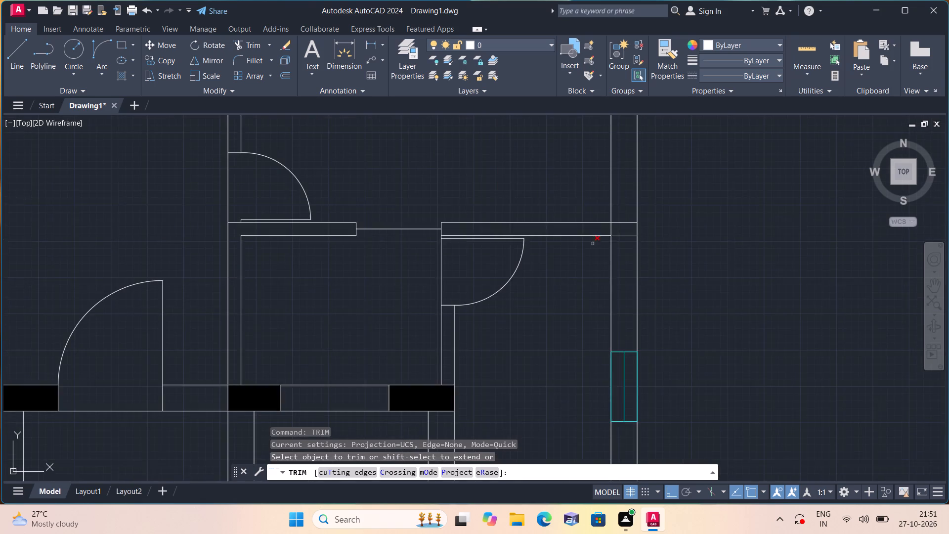
click(614, 221)
click(644, 200)
drag(643, 199, 643, 200)
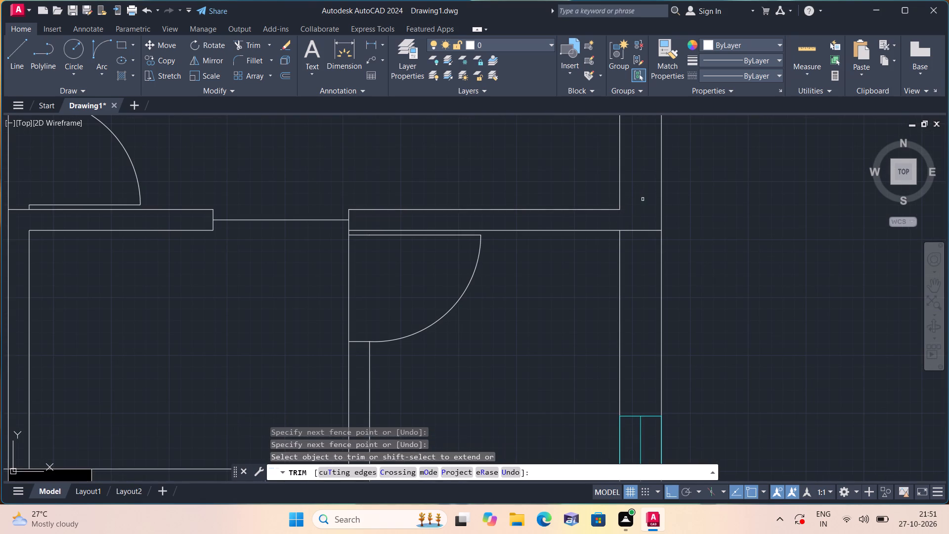
drag(643, 200, 641, 250)
click(644, 211)
drag(649, 239, 649, 267)
scroll(655, 268, down, 1)
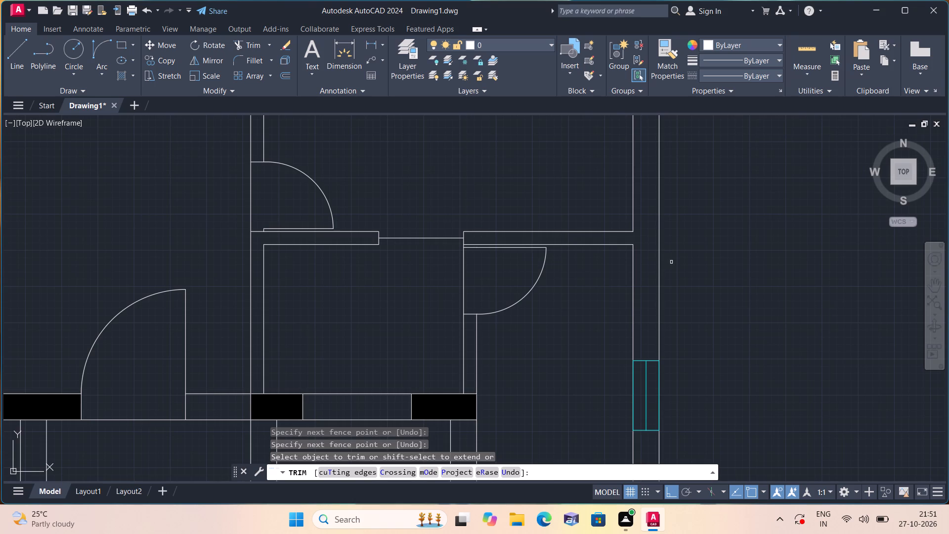
scroll(681, 262, down, 1)
middle_drag(720, 261, 711, 227)
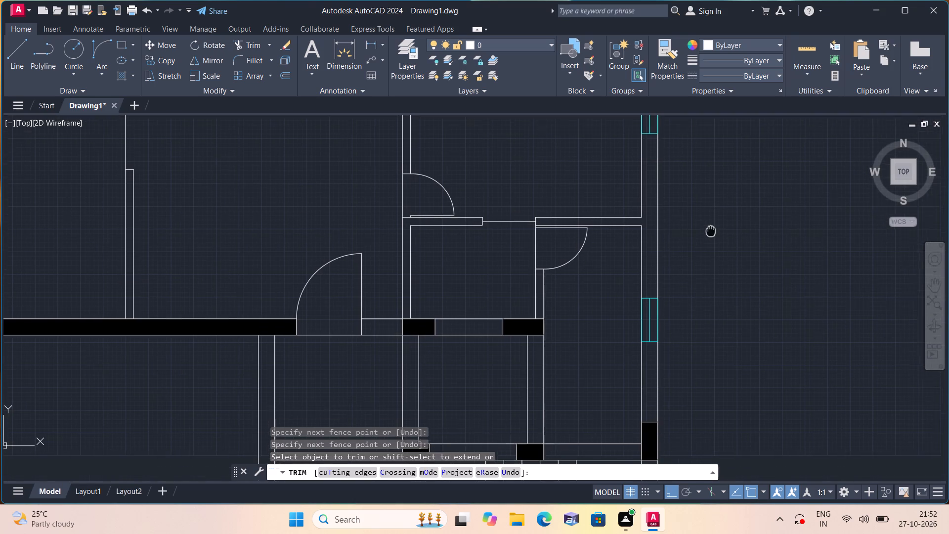
middle_drag(711, 227, 710, 218)
scroll(711, 224, down, 2)
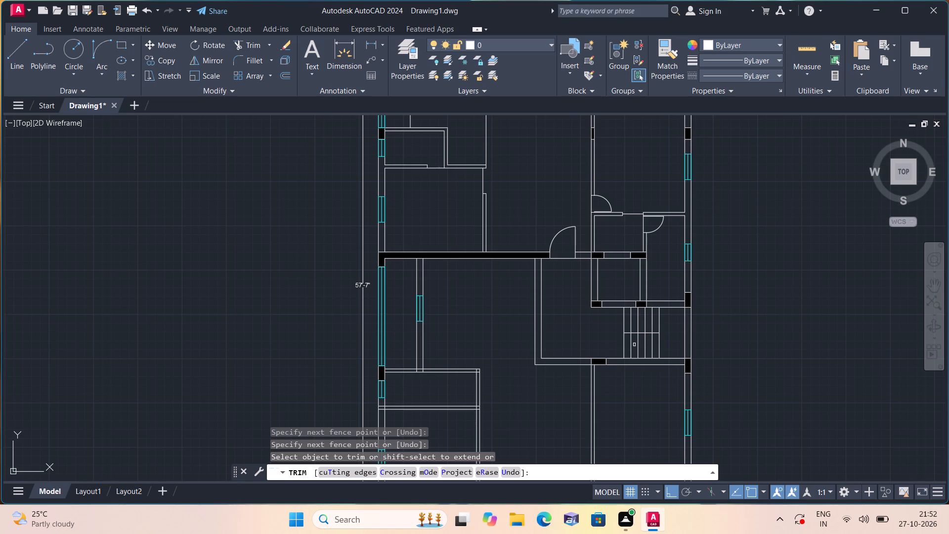
middle_drag(763, 318, 743, 260)
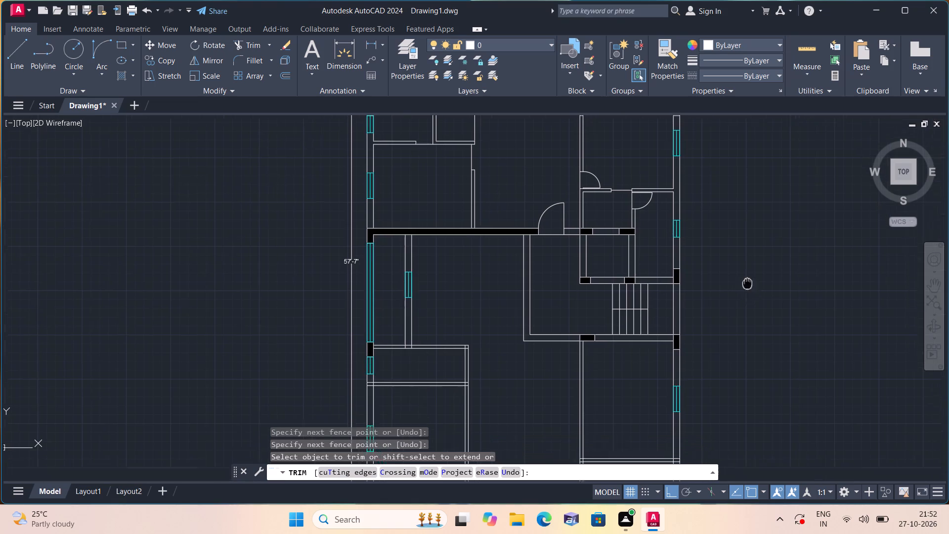
middle_drag(743, 260, 741, 233)
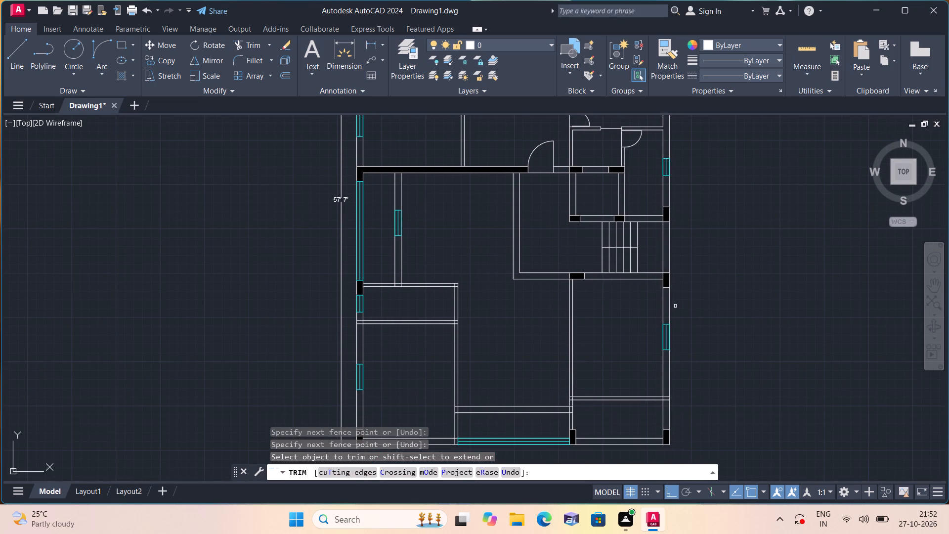
key(Escape)
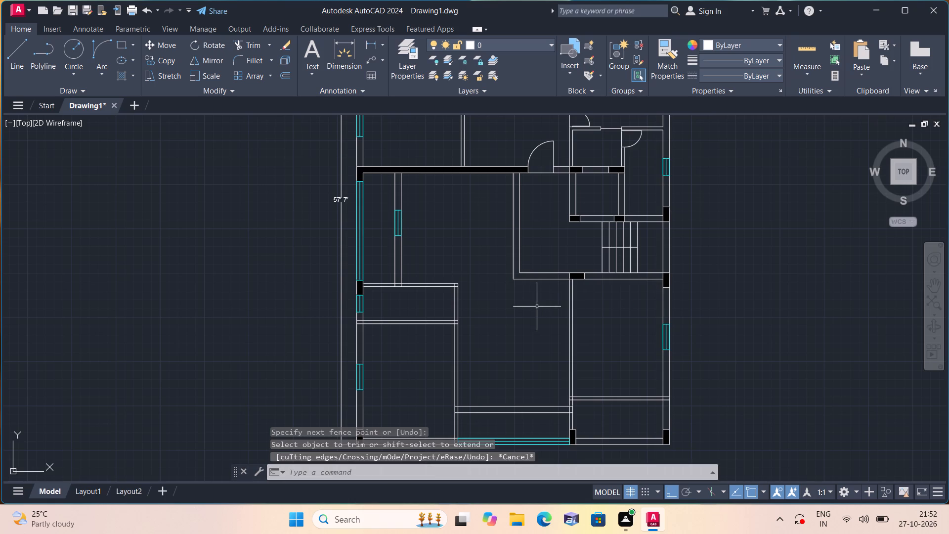
Draw a 3' line up the lower-left vertical partition from the horizontal wall below it, and close it across the partition's thickness.
key(l)
key(space)
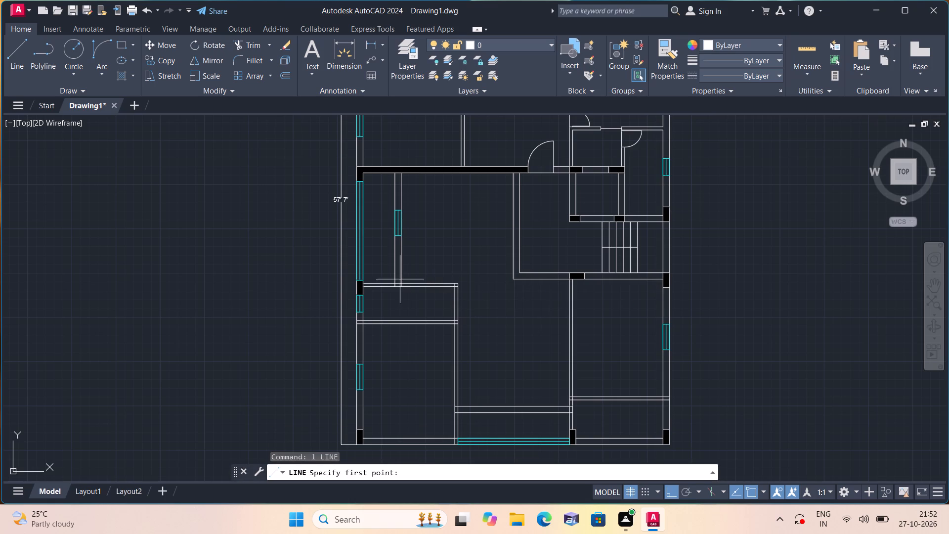
scroll(406, 282, up, 3)
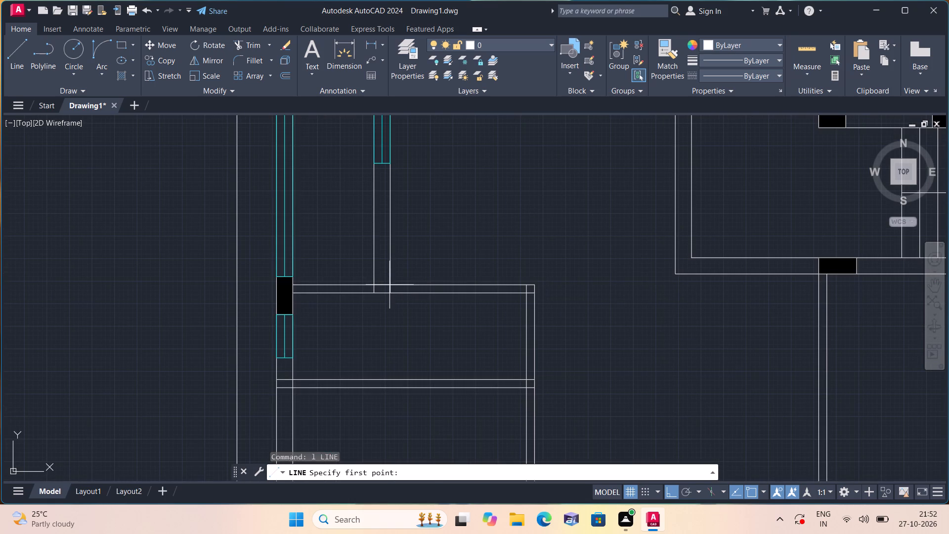
click(388, 285)
text(3')
key(space)
scroll(378, 240, up, 1)
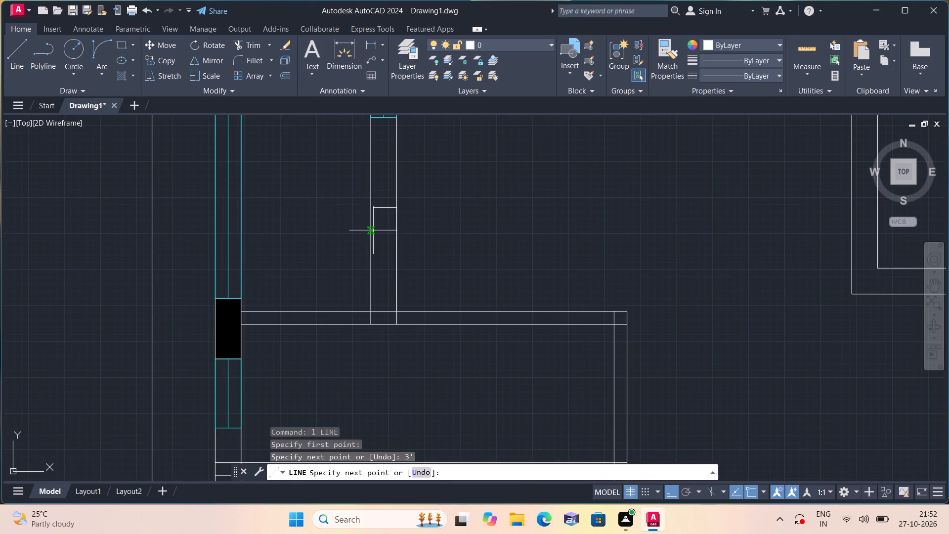
click(371, 209)
key(space)
Trim the partition's face lines below the new end line to open the doorway, including the stubs inside the horizontal wall.
text(trim)
key(space)
drag(459, 222, 350, 260)
scroll(350, 260, up, 1)
click(367, 355)
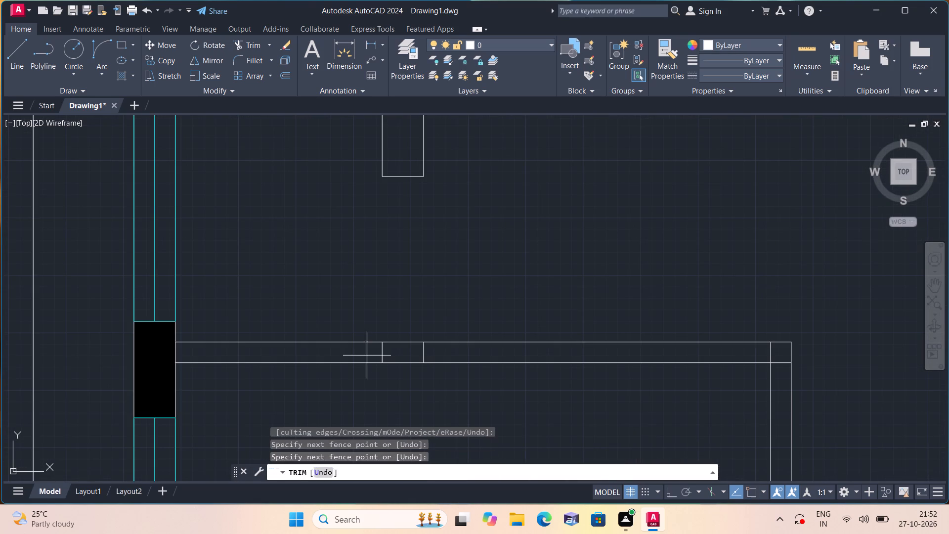
click(437, 353)
Trim the overlapping lines at the right-hand corner of that horizontal wall to form a clean wall corner.
scroll(434, 347, down, 1)
scroll(637, 351, up, 1)
drag(639, 350, 645, 350)
click(662, 363)
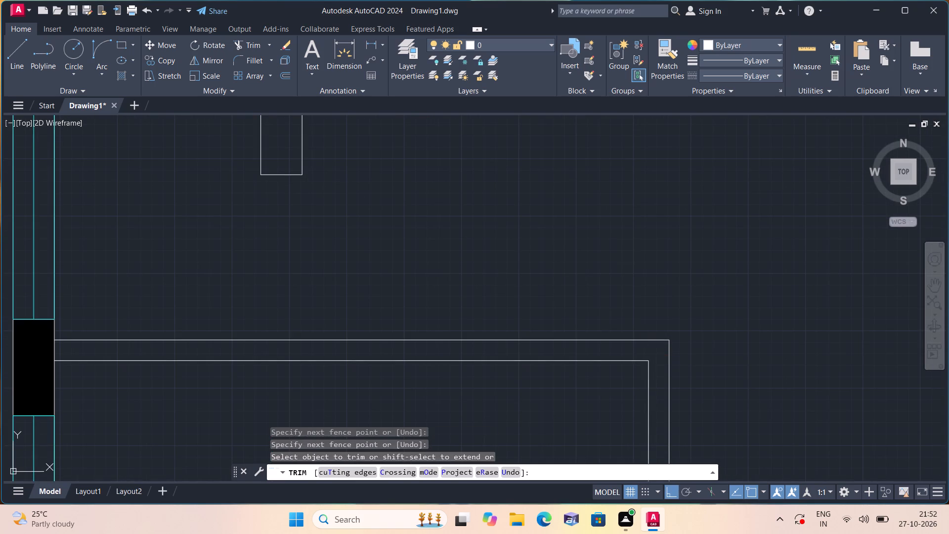
scroll(660, 348, down, 3)
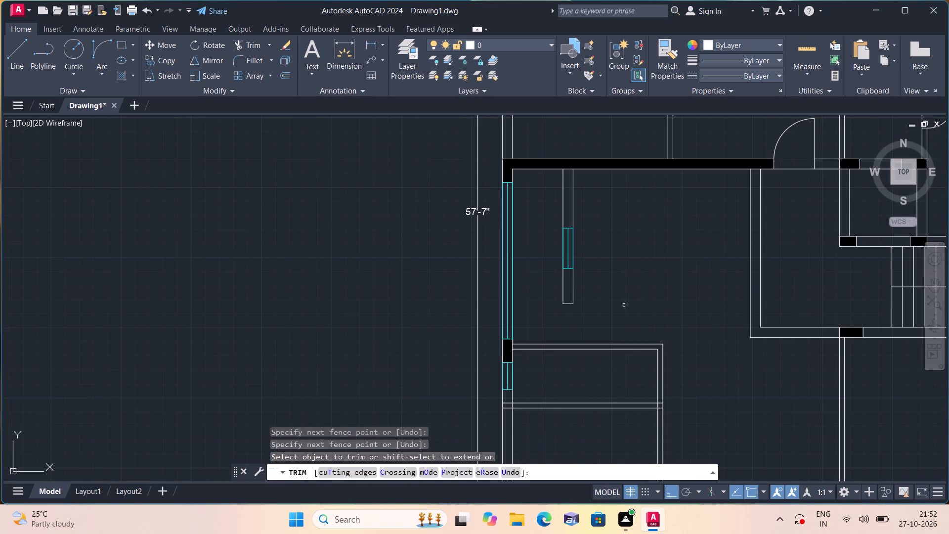
scroll(621, 301, down, 1)
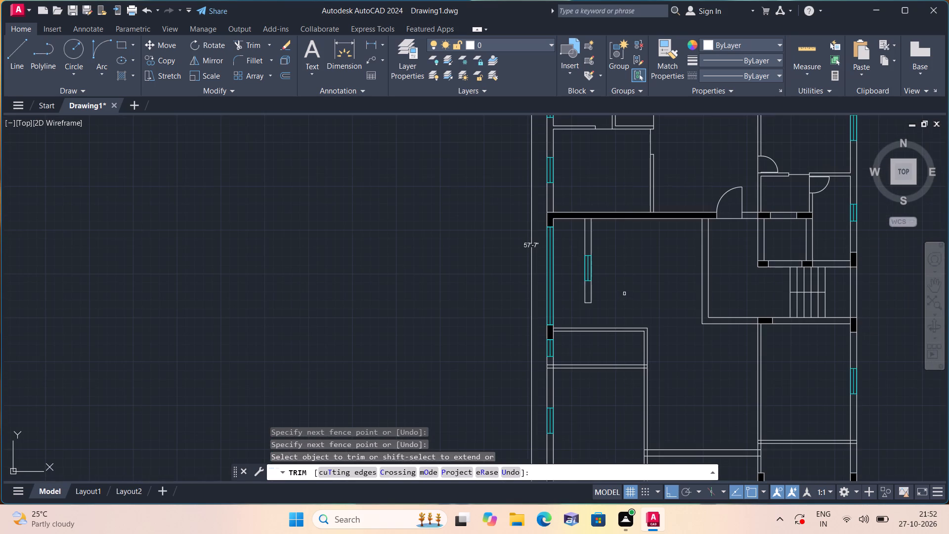
middle_drag(623, 292, 584, 222)
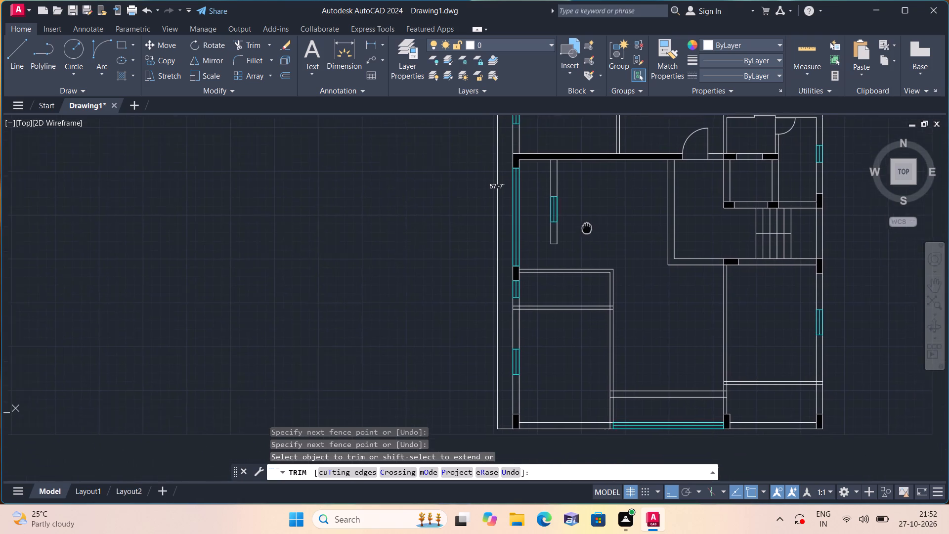
Trim the crossing lines where the lower wall of the small left-side room meets the vertical partition at its right end.
middle_drag(584, 222, 584, 222)
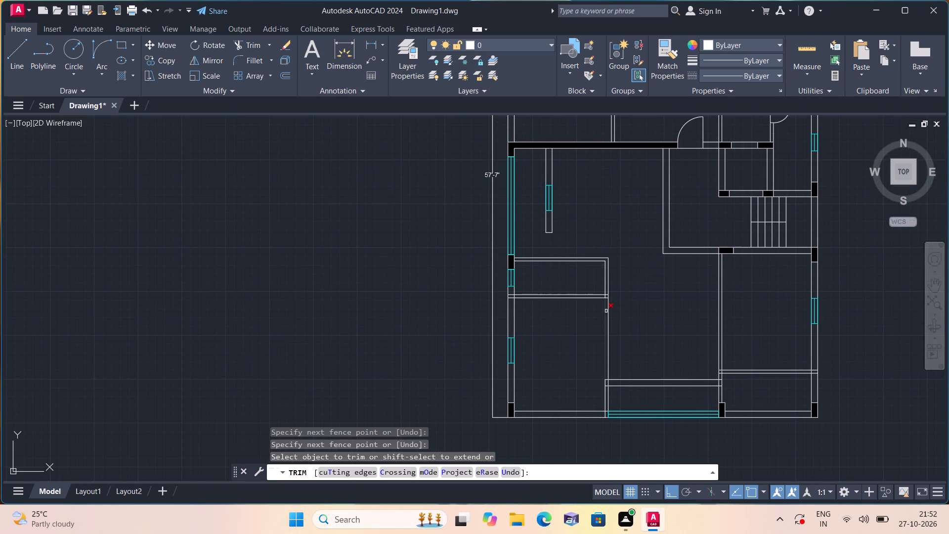
scroll(606, 310, up, 3)
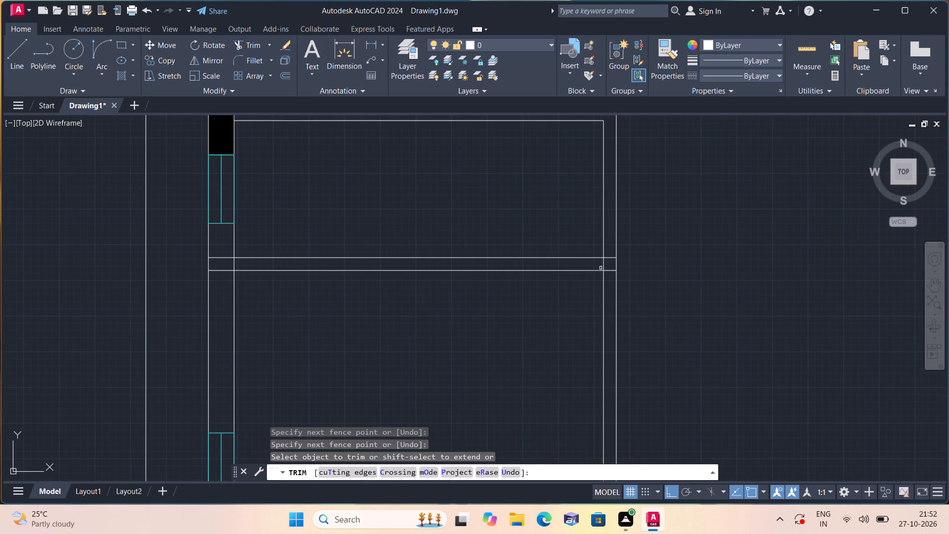
click(602, 266)
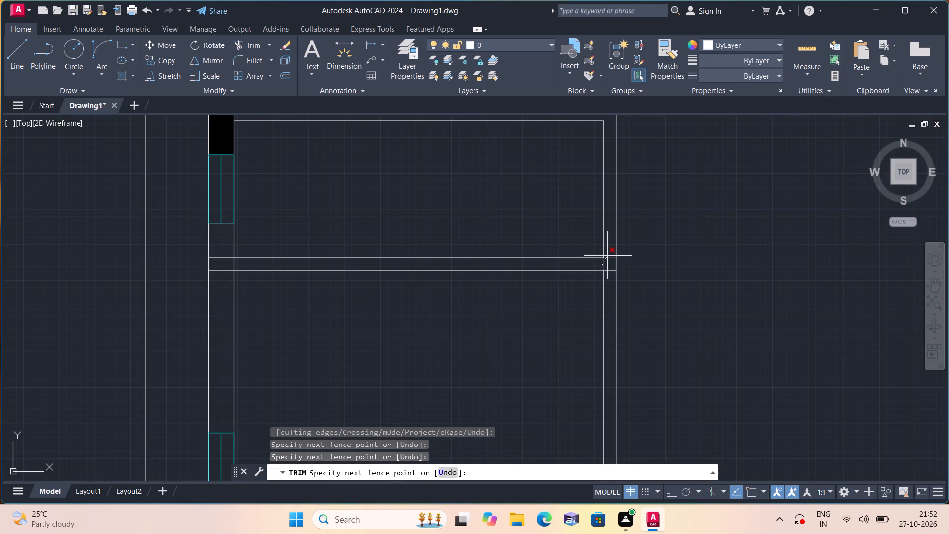
click(608, 253)
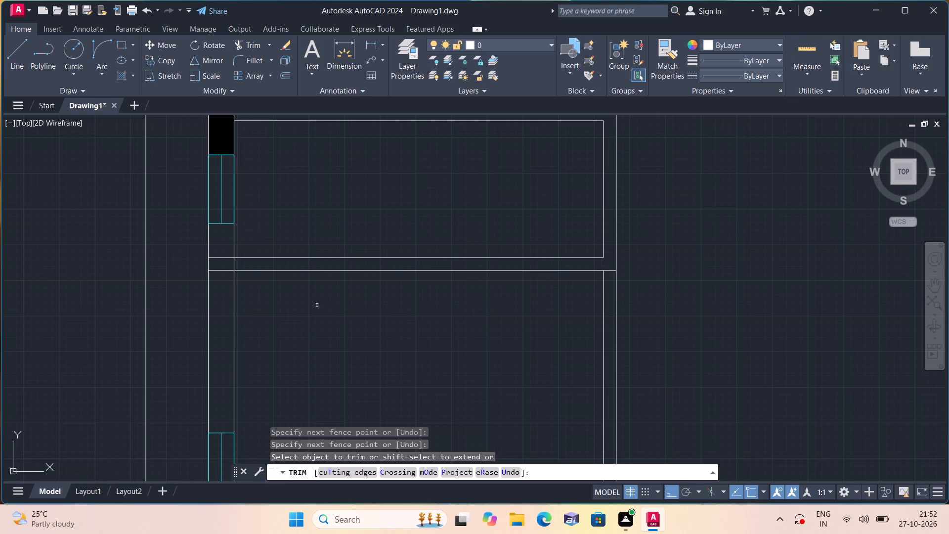
Trim that wall's line stubs and the exterior wall's inner face between them to open the junction at the left exterior wall.
scroll(260, 281, up, 1)
drag(203, 241, 197, 274)
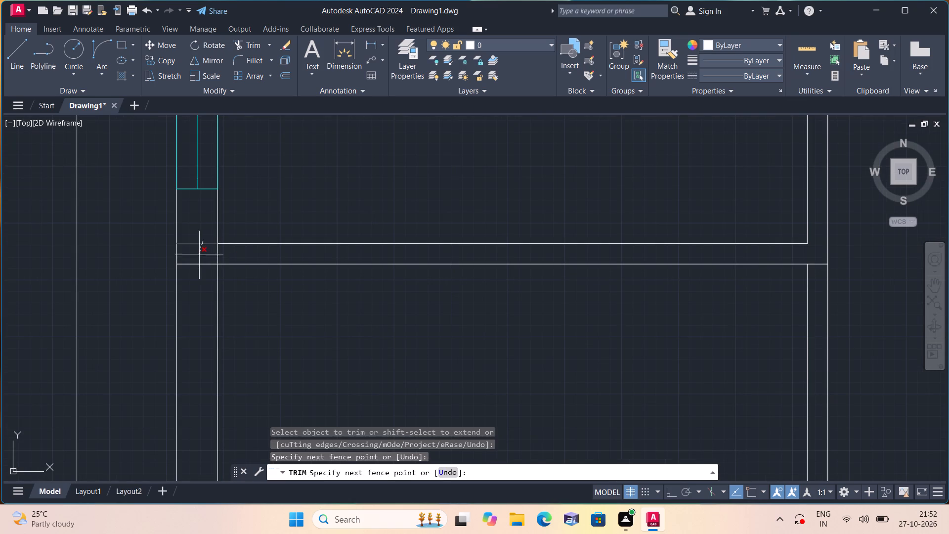
drag(197, 274, 196, 288)
drag(201, 264, 227, 259)
scroll(227, 259, down, 1)
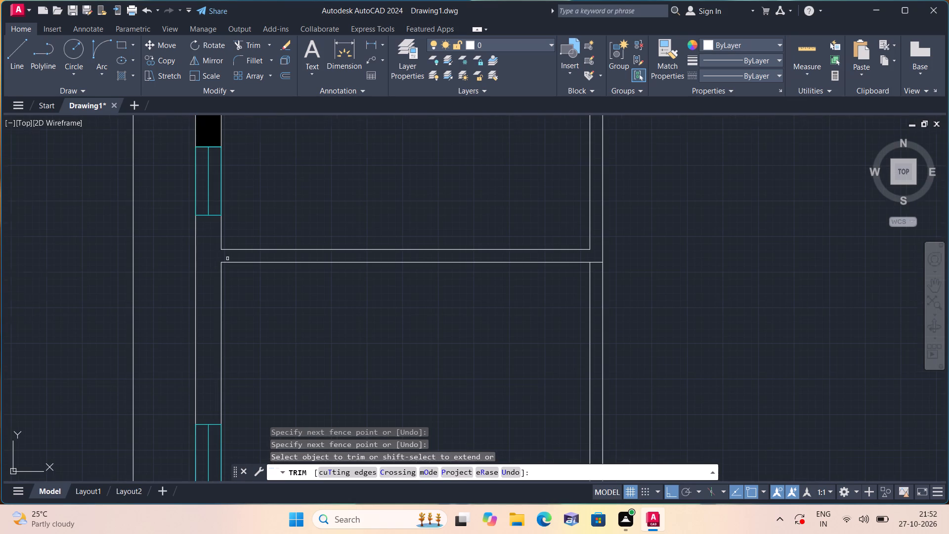
key(space)
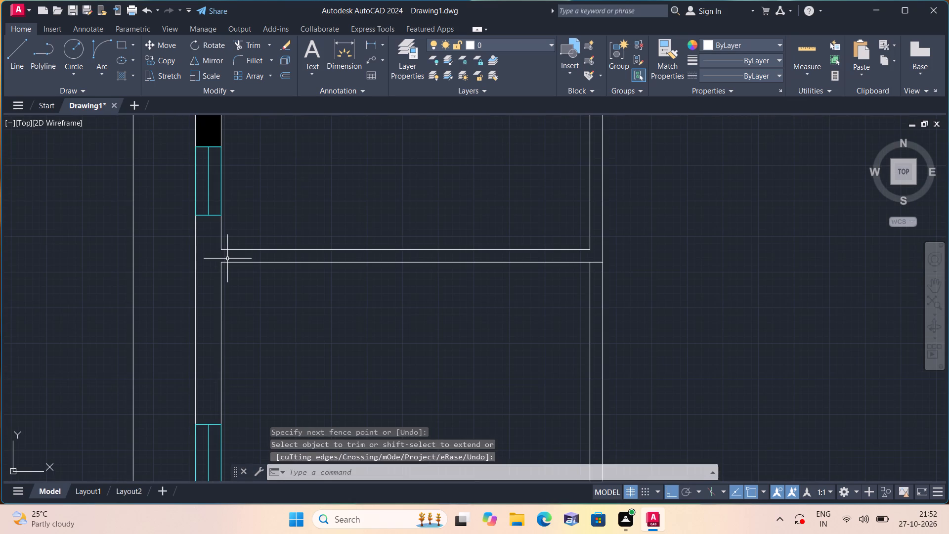
Draw a line from the left corner of the short windowed partition's lower end straight down to the room wall below.
text(l)
key(space)
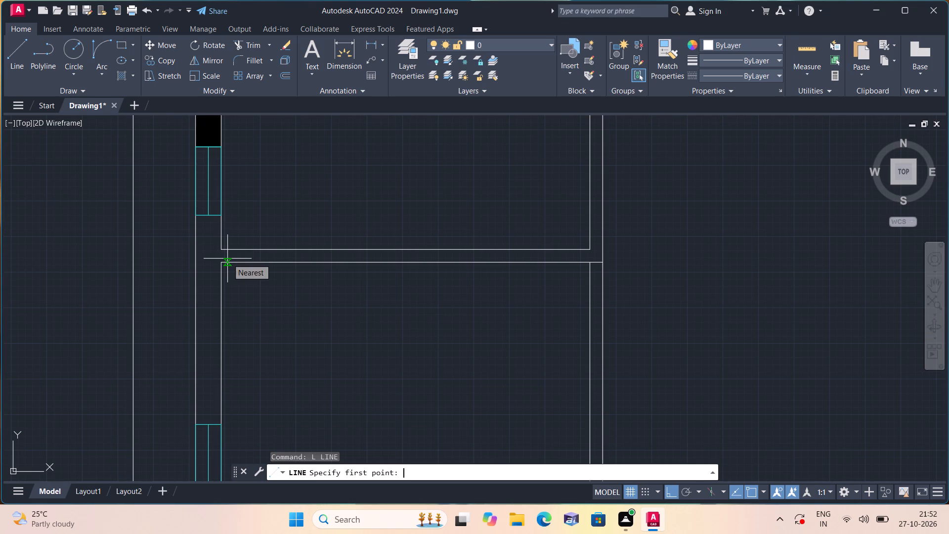
scroll(267, 204, down, 1)
scroll(361, 211, down, 2)
middle_drag(361, 215, 374, 290)
scroll(360, 237, up, 2)
click(350, 229)
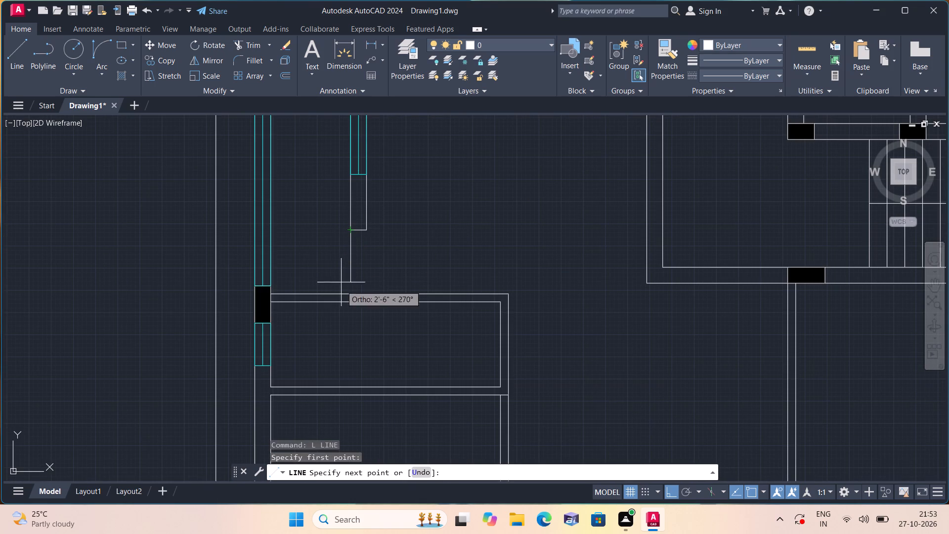
click(353, 293)
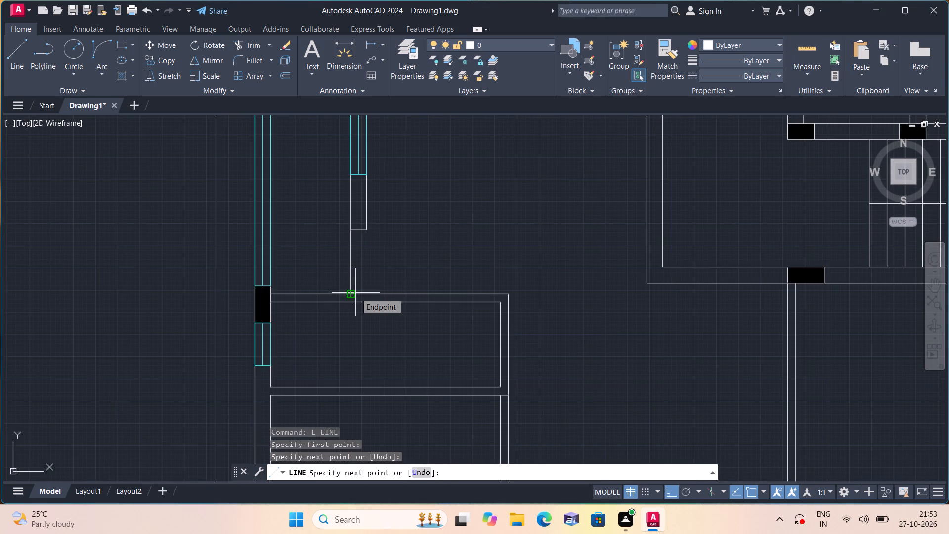
key(space)
Draw a 2' line leftward from the small room's lower-right inner corner, and continue it down across the wall's thickness.
key(space)
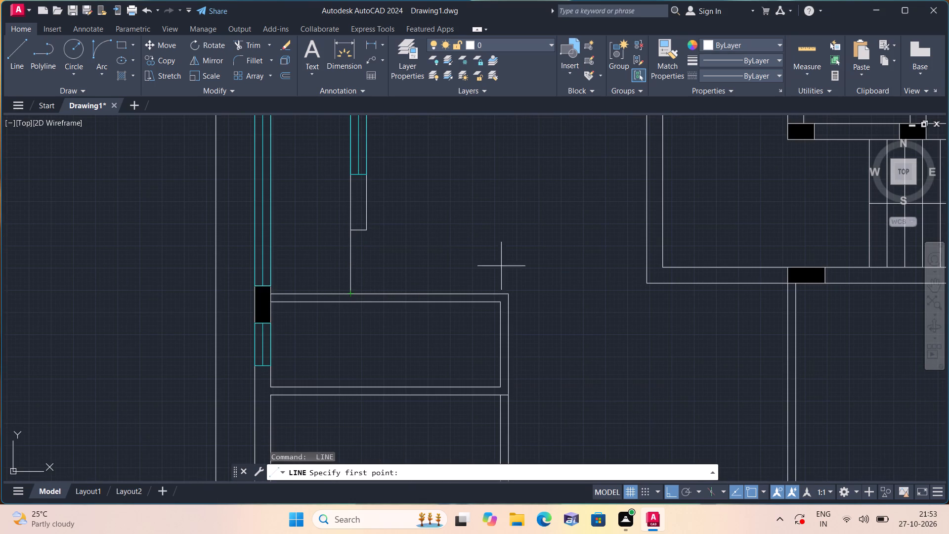
scroll(520, 282, up, 1)
middle_drag(500, 336, 513, 226)
scroll(513, 227, down, 1)
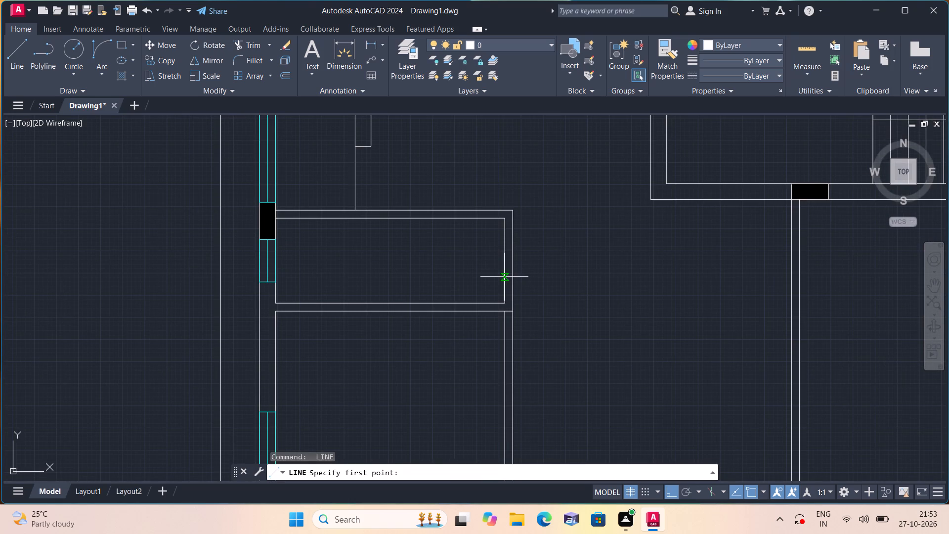
scroll(504, 276, up, 1)
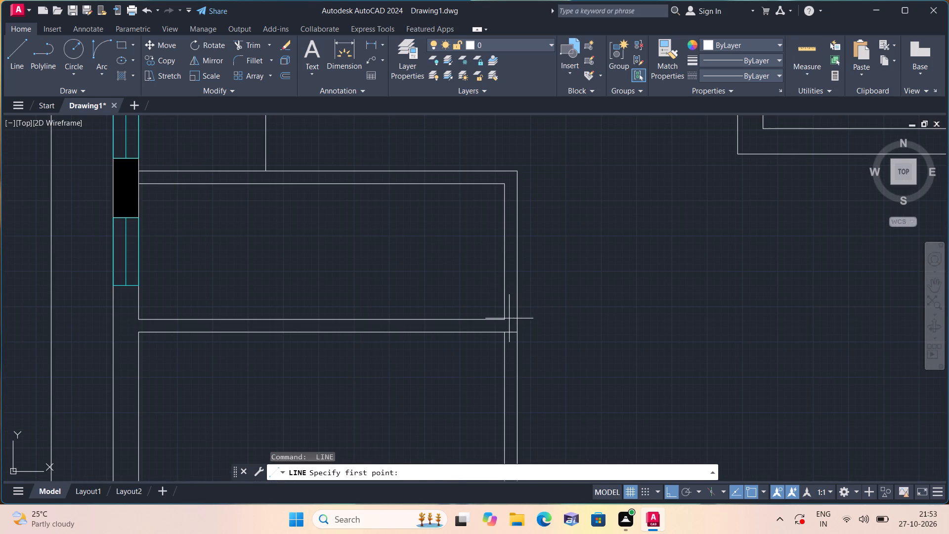
click(504, 321)
text(2')
key(space)
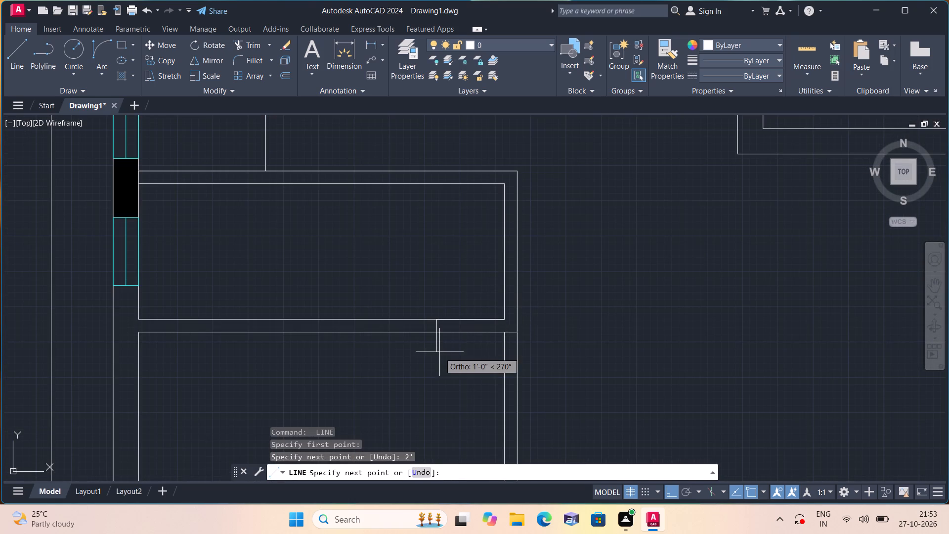
click(439, 334)
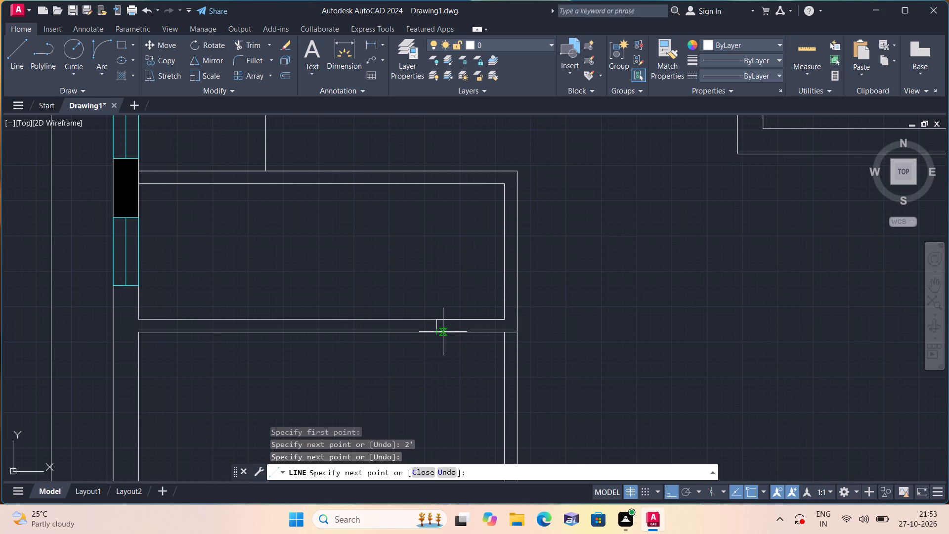
key(space)
Erase the 2' construction line along the wall face, keeping the short end line across the wall.
scroll(471, 319, up, 2)
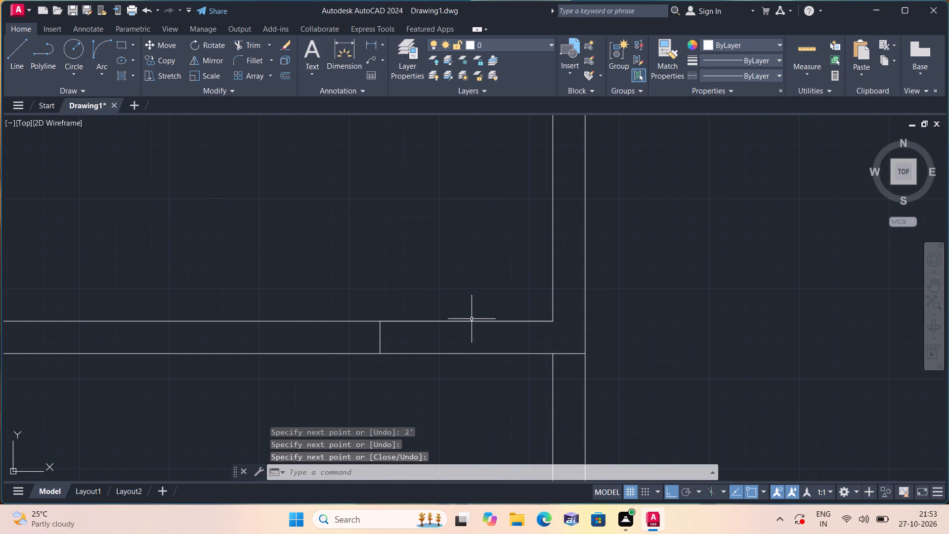
click(472, 319)
double_click(472, 321)
click(472, 321)
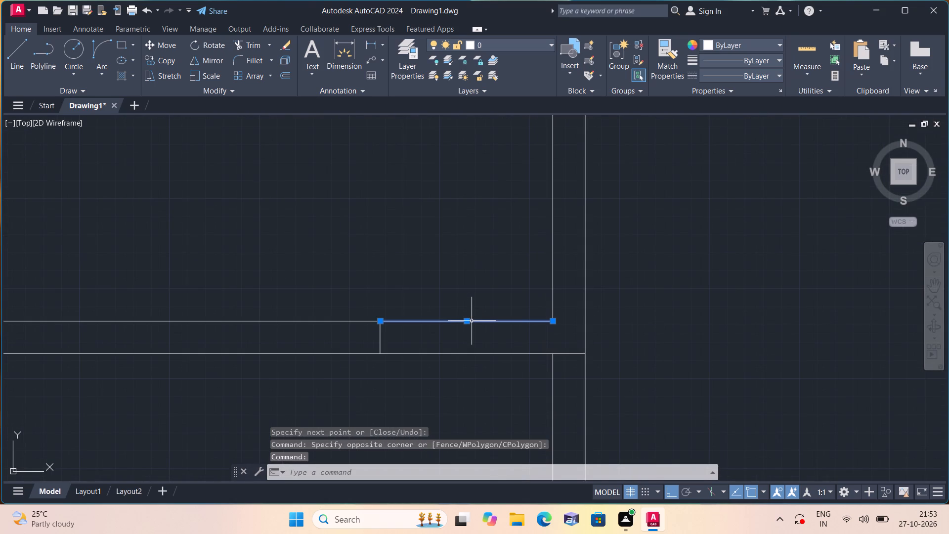
key(Delete)
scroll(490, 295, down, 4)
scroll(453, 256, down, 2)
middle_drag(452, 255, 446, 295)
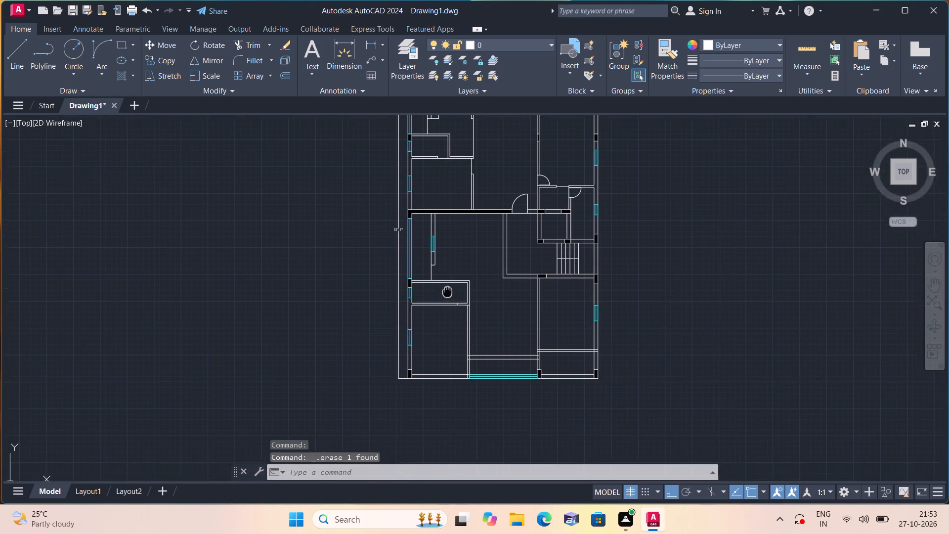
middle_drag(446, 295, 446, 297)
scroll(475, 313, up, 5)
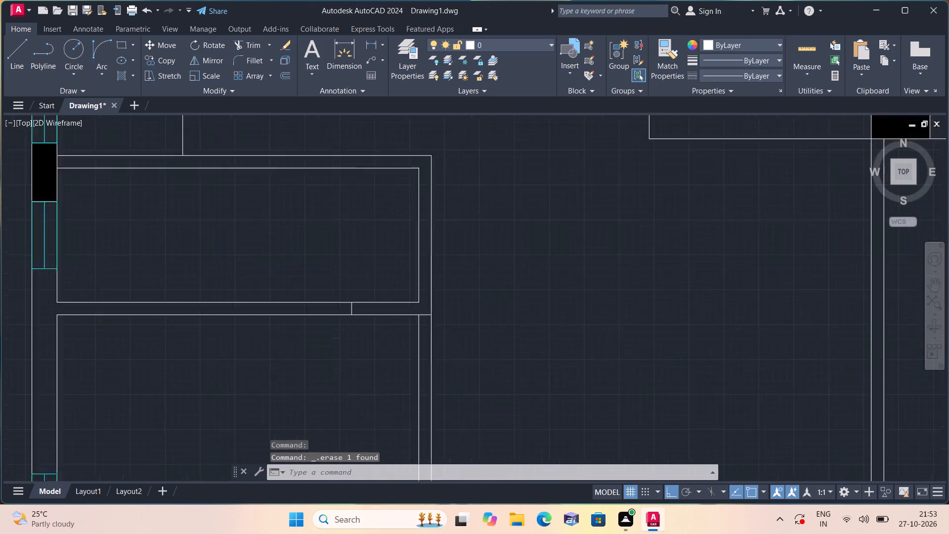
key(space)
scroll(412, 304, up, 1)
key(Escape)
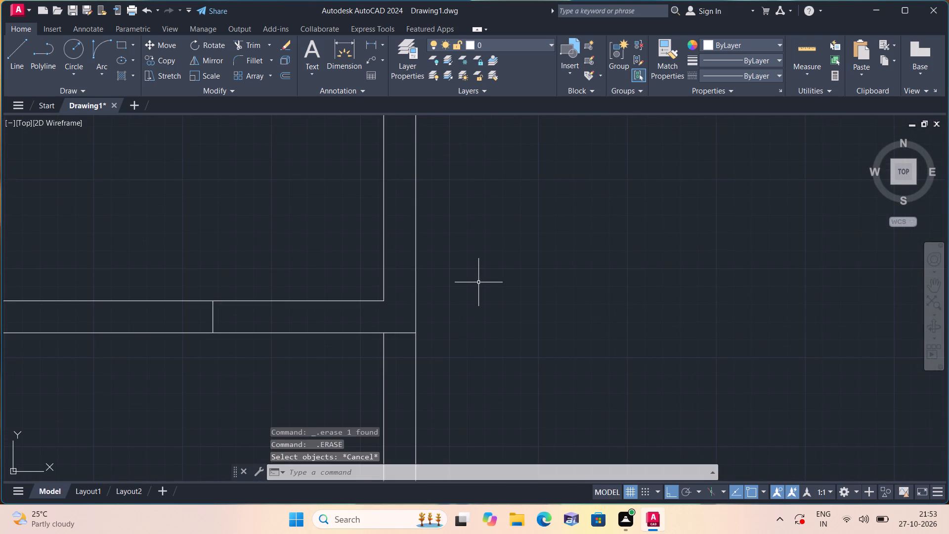
Draw a second end line across the same wall's thickness, just left of the room's lower-right inner corner.
scroll(428, 275, up, 1)
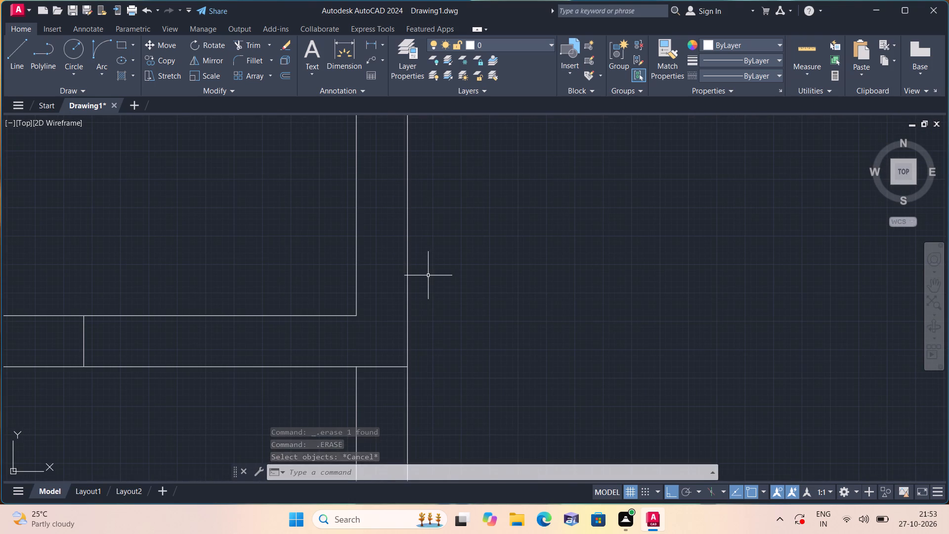
text(l)
key(space)
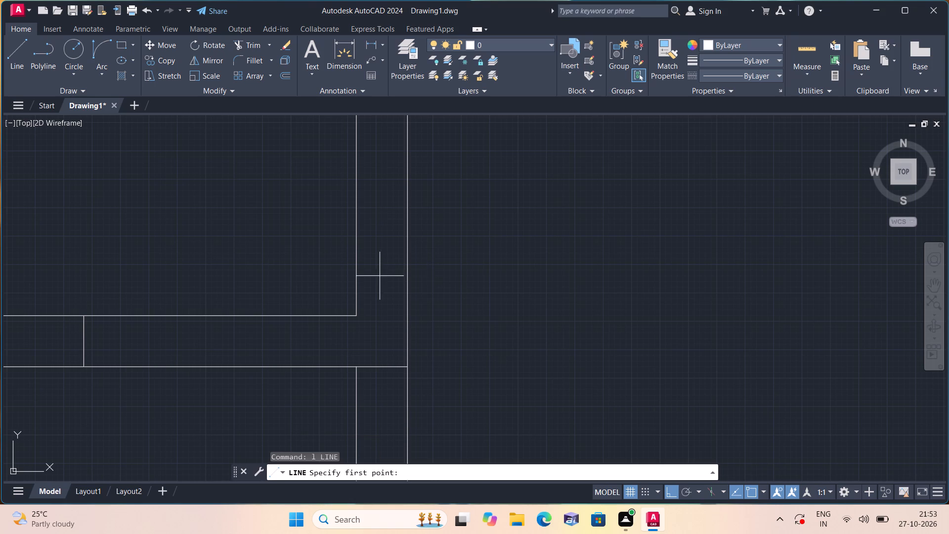
scroll(349, 327, up, 1)
click(348, 307)
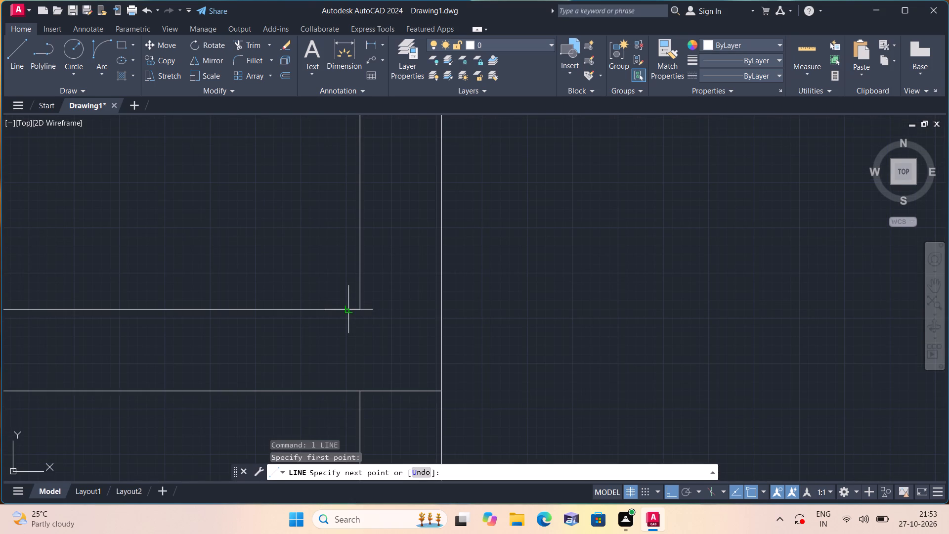
click(348, 391)
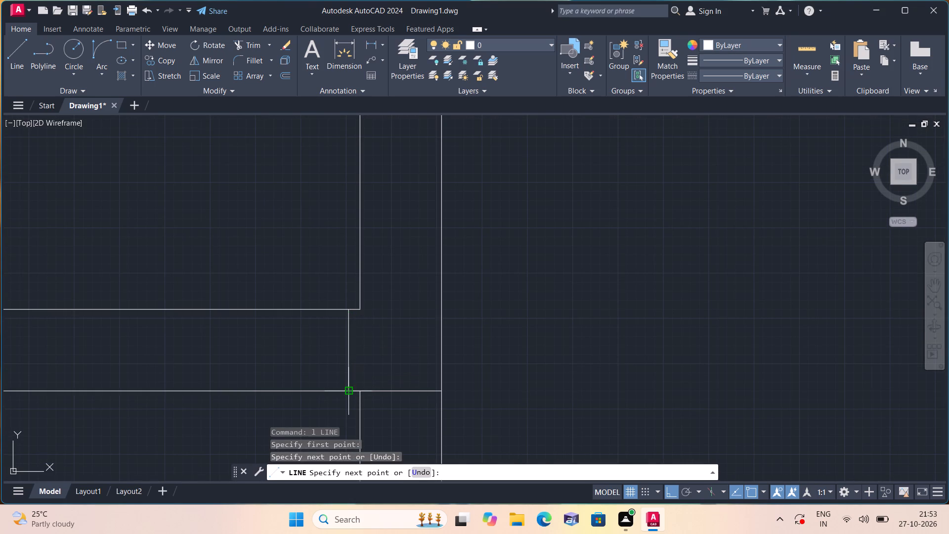
key(space)
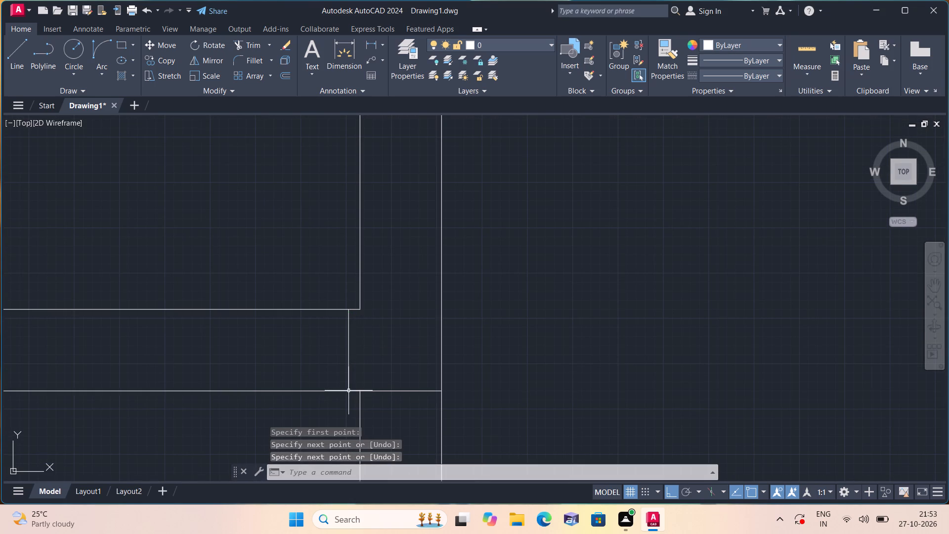
Draw a 3' line up the lower-left vertical partition from the bottom horizontal wall pair, and close it across the partition's thickness.
scroll(363, 397, down, 3)
middle_drag(475, 376, 461, 361)
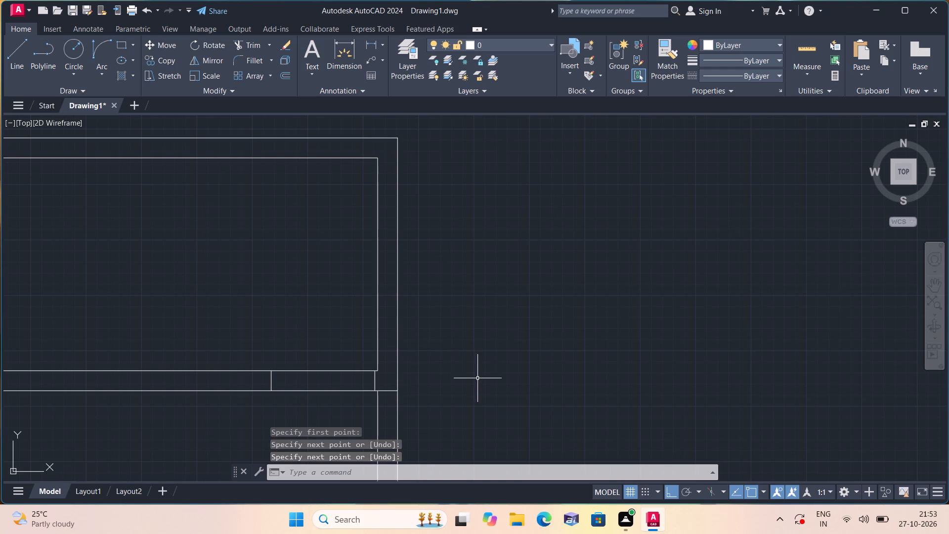
middle_drag(461, 361, 446, 225)
scroll(443, 253, down, 2)
middle_drag(478, 305, 470, 217)
scroll(470, 188, down, 1)
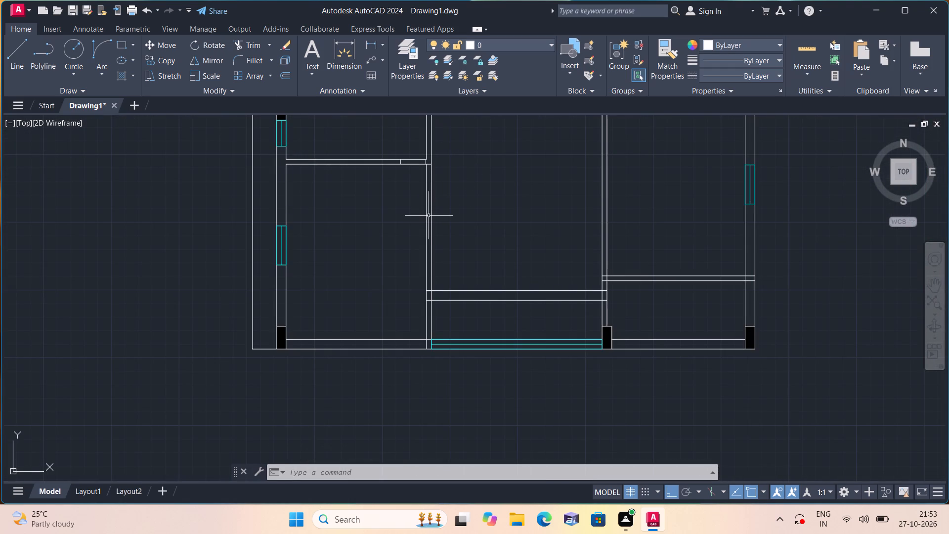
text(l)
key(space)
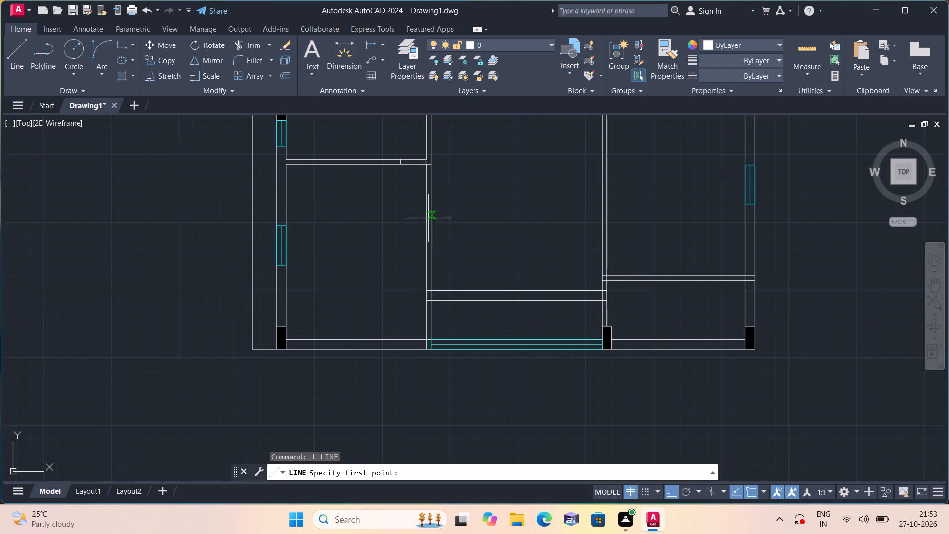
scroll(458, 269, up, 2)
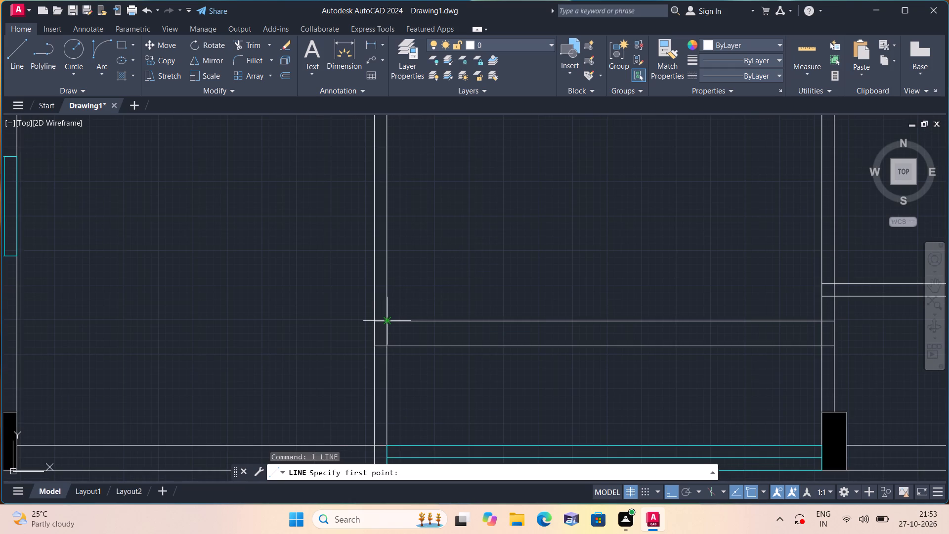
click(384, 323)
text(3')
key(space)
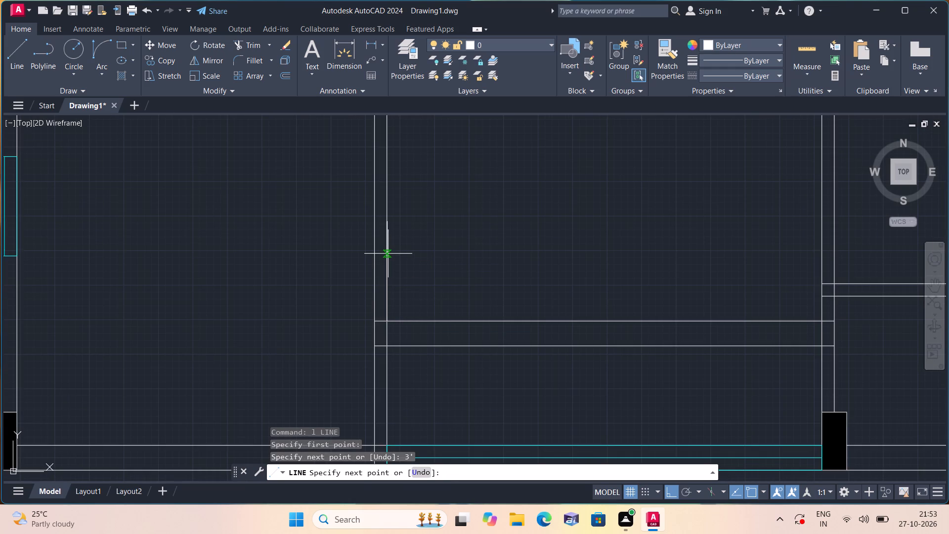
click(374, 222)
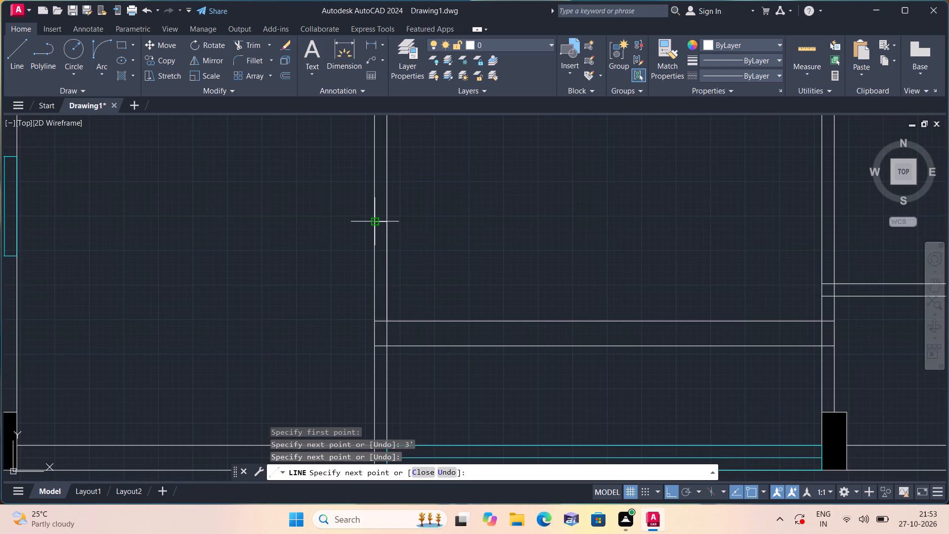
key(space)
Trim the partition's right face line between the new end line and the horizontal wall below it.
text(trim)
key(space)
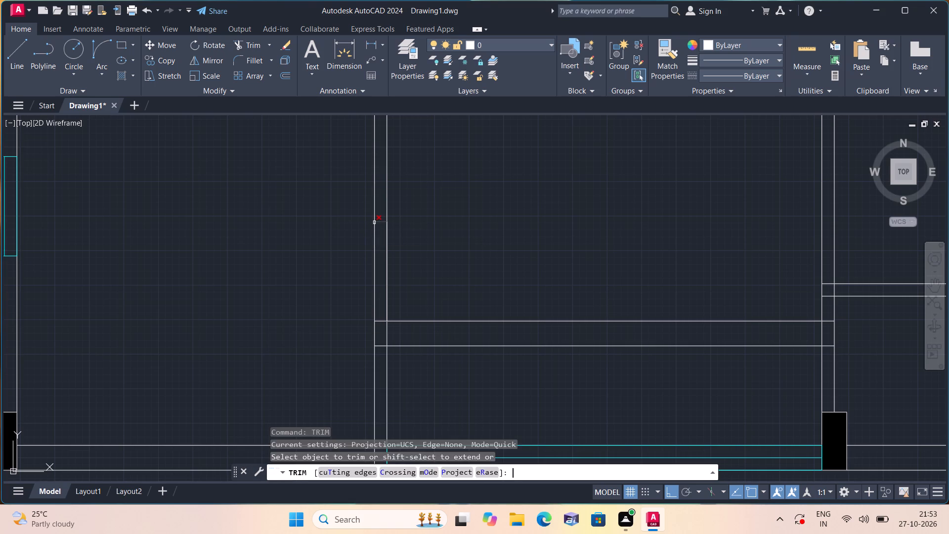
double_click(387, 250)
click(387, 250)
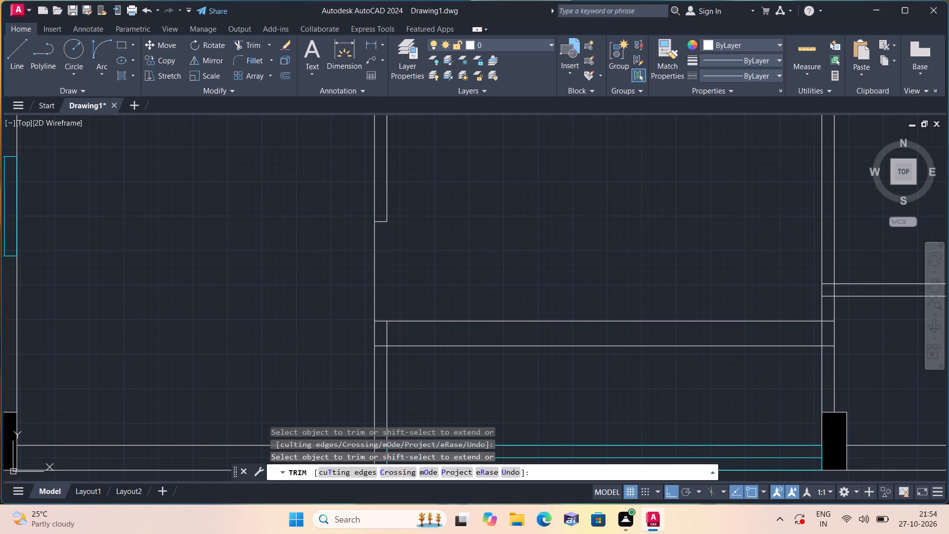
Trim the overlapping wall lines where the lower-left vertical partition meets the bottom exterior wall, opening the junction.
middle_drag(468, 270, 442, 210)
scroll(444, 212, down, 1)
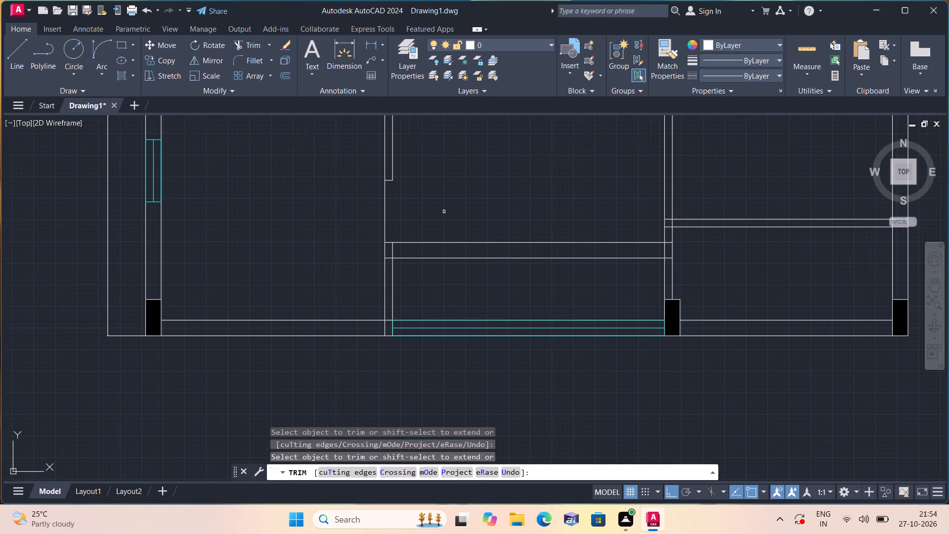
scroll(385, 333, up, 2)
click(376, 323)
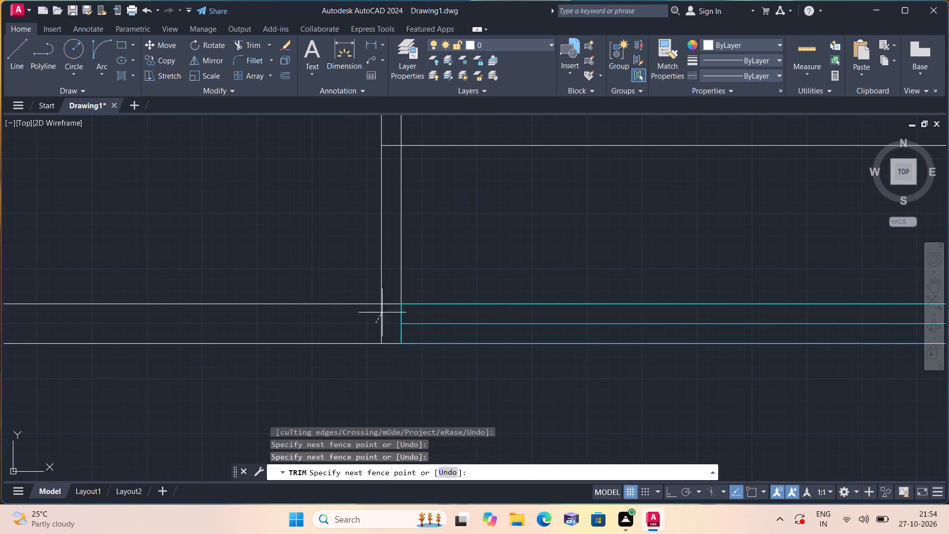
click(391, 298)
middle_drag(390, 291, 377, 392)
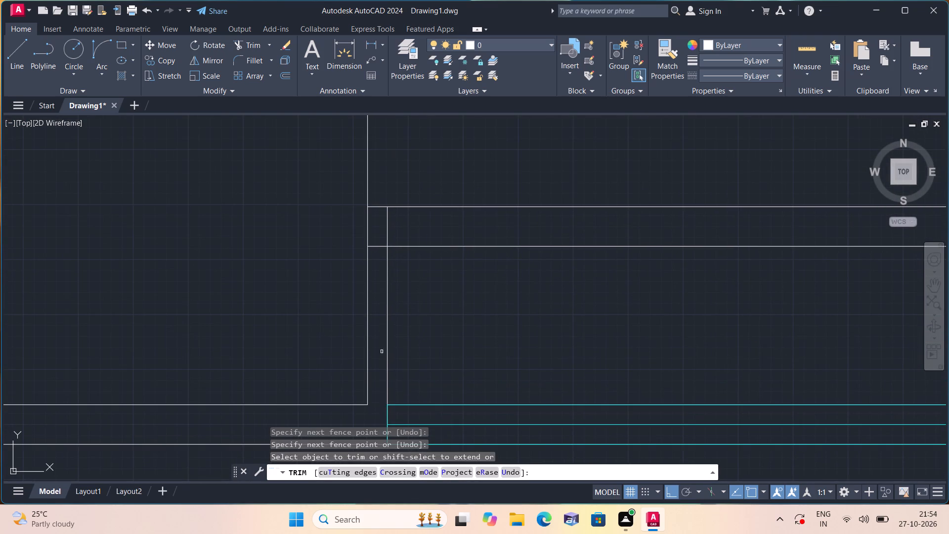
Trim the overlapping lines where the lower-left vertical partition meets the lower-middle horizontal wall pair.
scroll(377, 258, up, 1)
drag(379, 253, 391, 220)
drag(405, 195, 382, 212)
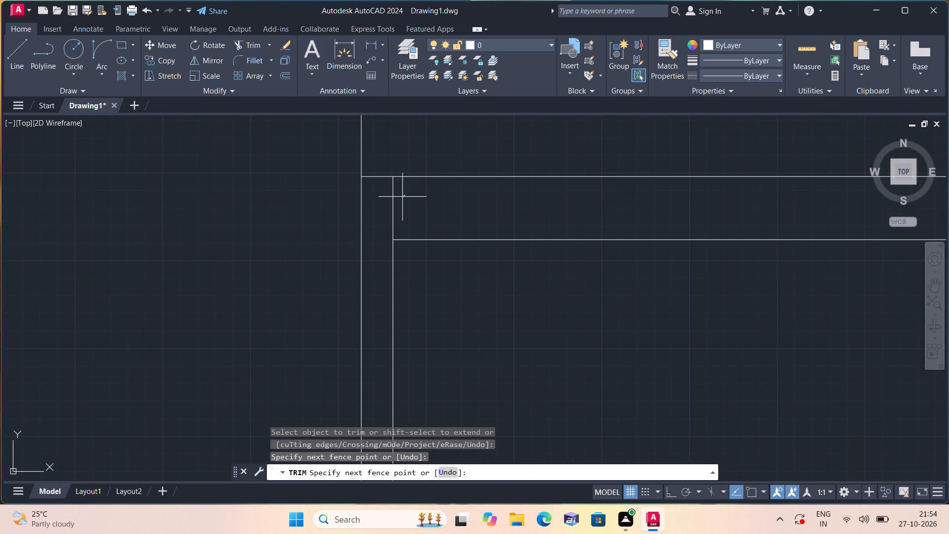
drag(382, 212, 378, 217)
scroll(378, 217, down, 1)
click(378, 217)
scroll(378, 217, down, 3)
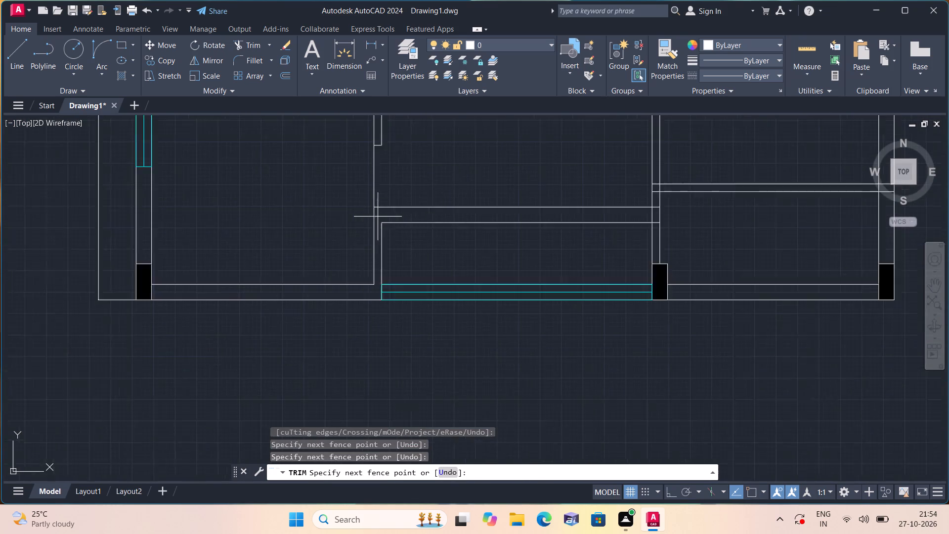
scroll(378, 217, down, 1)
scroll(371, 209, up, 3)
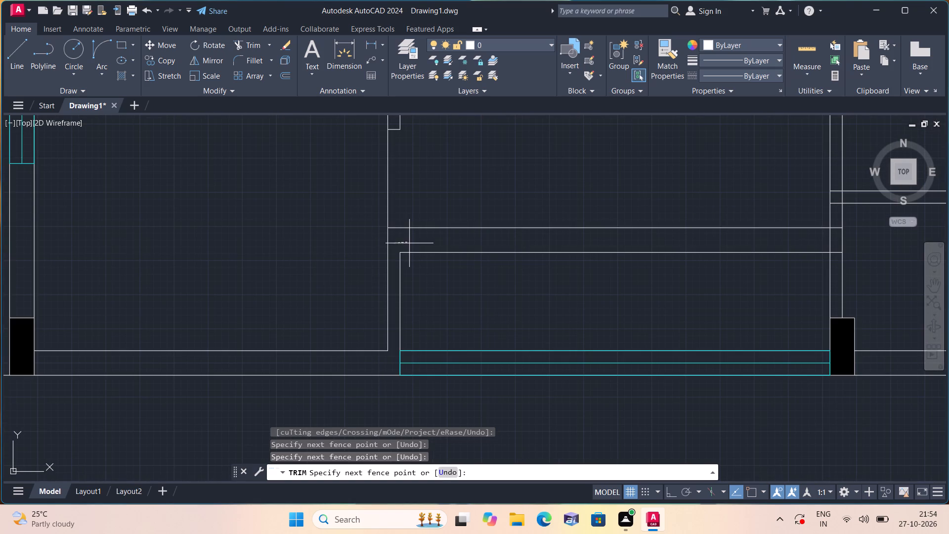
click(408, 240)
Trim the crossing lines where the lower-middle horizontal wall and the lower-right room's horizontal wall meet the central vertical partition.
scroll(407, 240, down, 1)
middle_drag(481, 254, 416, 296)
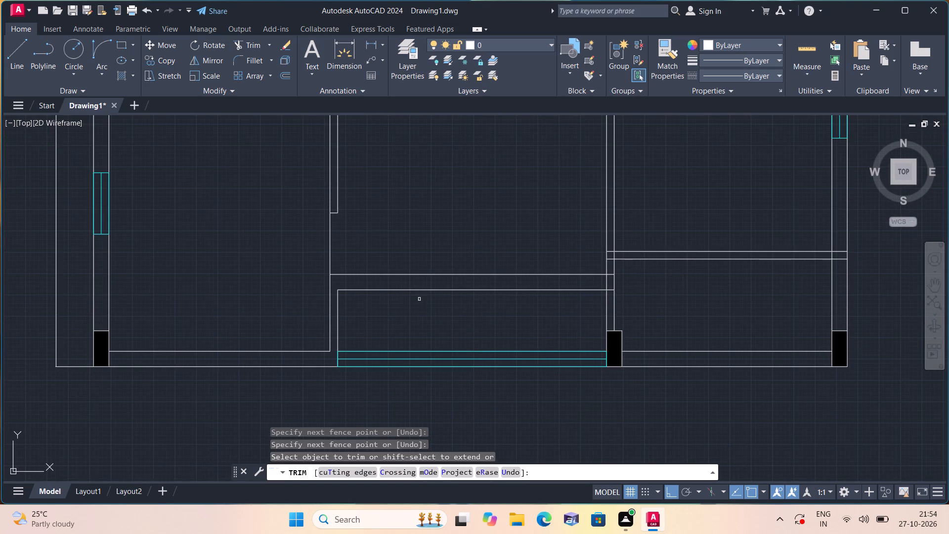
scroll(610, 265, up, 2)
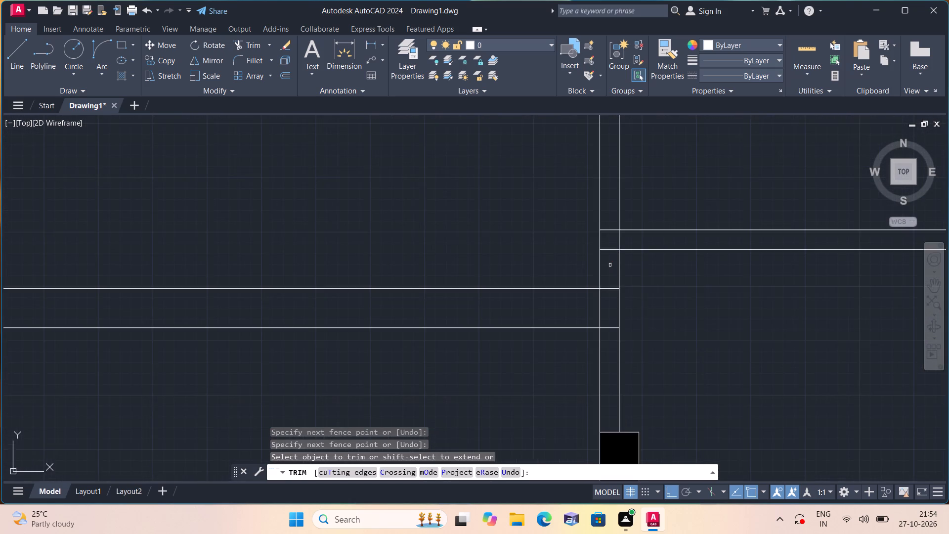
scroll(610, 265, up, 1)
click(629, 230)
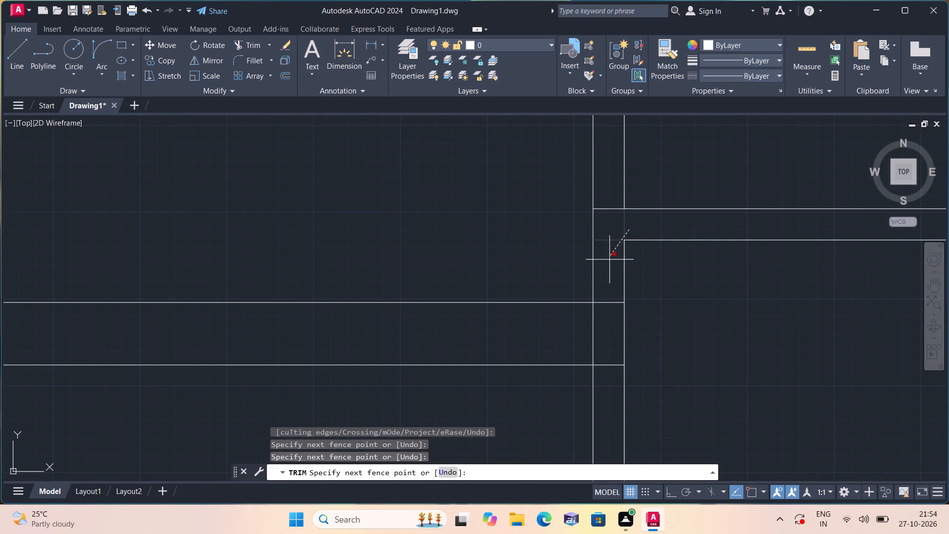
click(609, 261)
drag(609, 264, 567, 332)
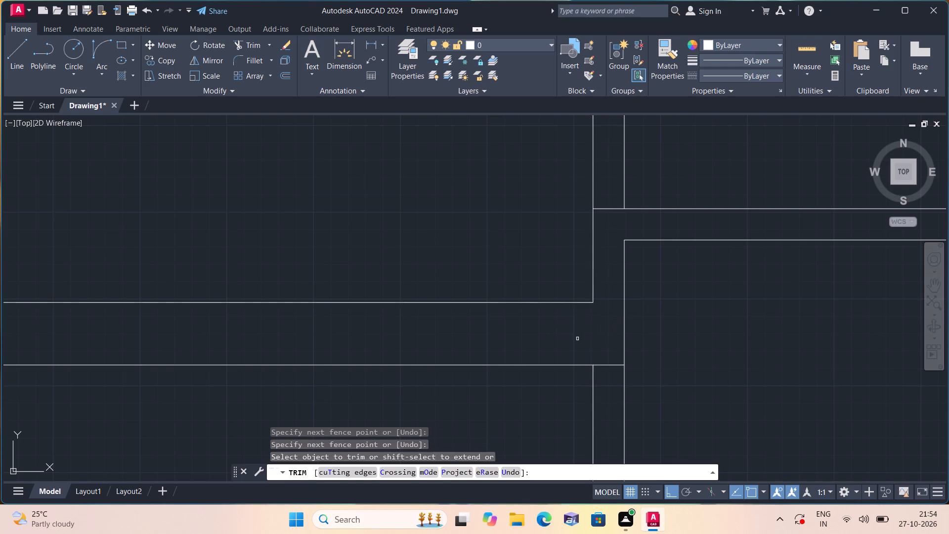
drag(589, 350, 602, 372)
scroll(615, 341, down, 1)
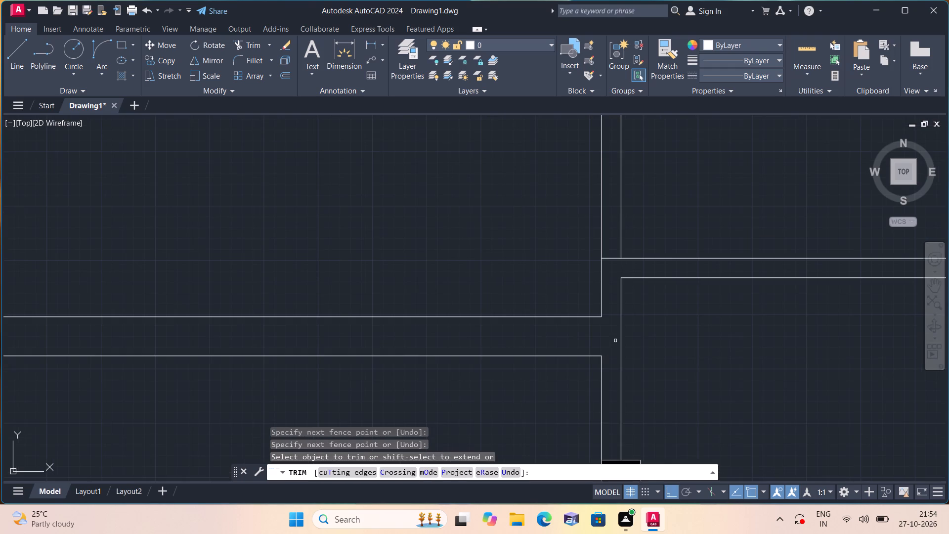
scroll(694, 348, down, 1)
middle_drag(691, 346, 546, 319)
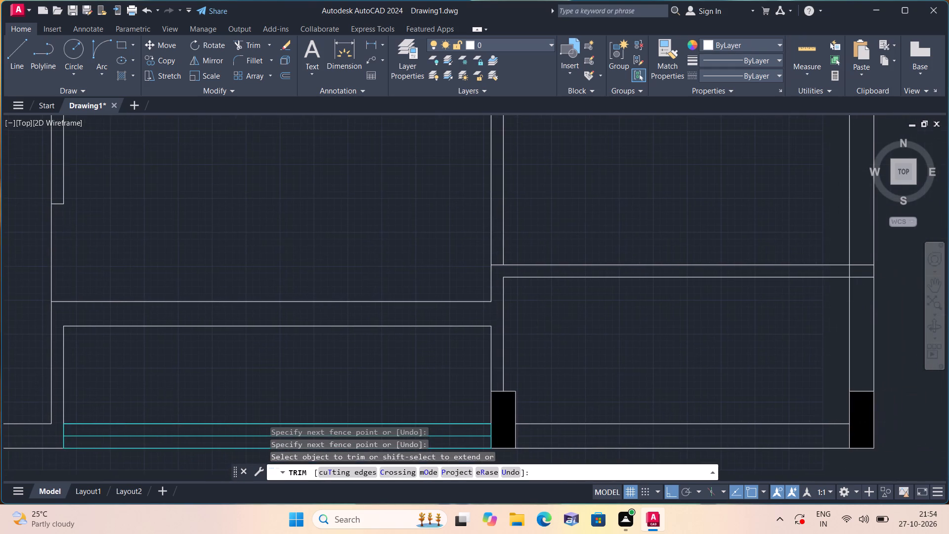
Trim the crossing lines where the lower-right horizontal wall meets the right exterior wall, and finish trimming.
scroll(544, 319, down, 2)
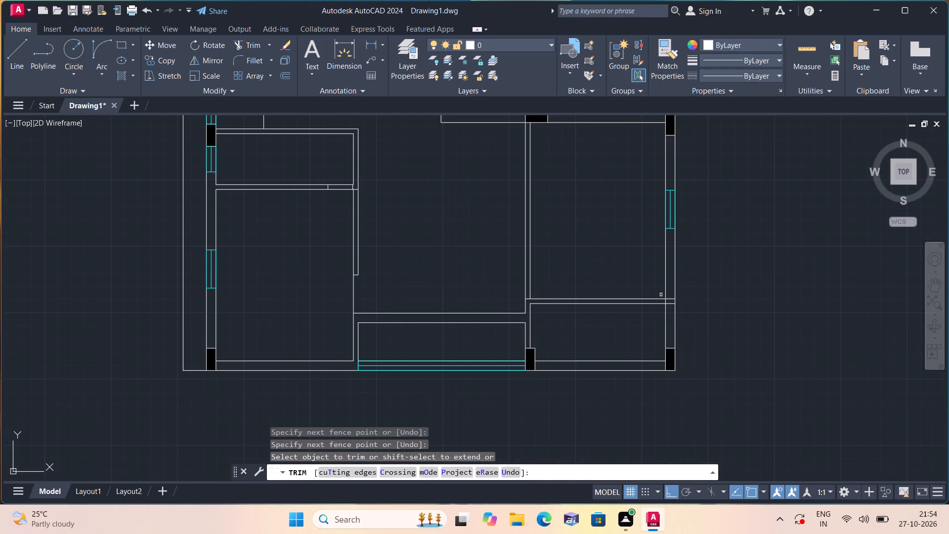
scroll(661, 295, up, 3)
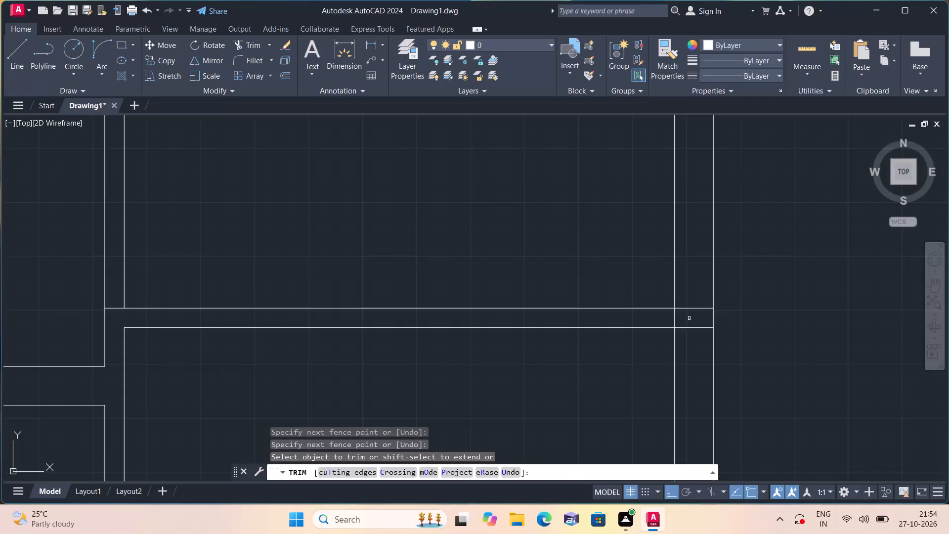
click(674, 316)
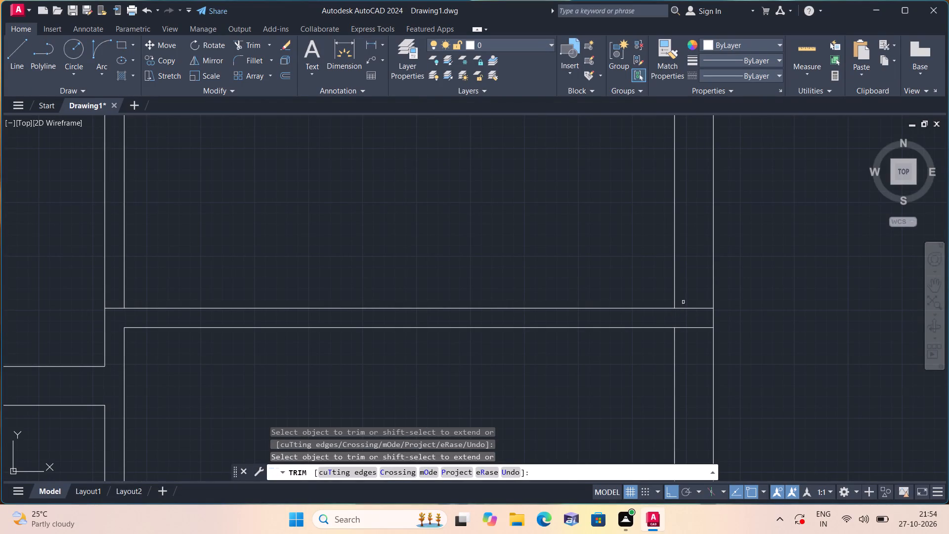
drag(693, 276, 690, 339)
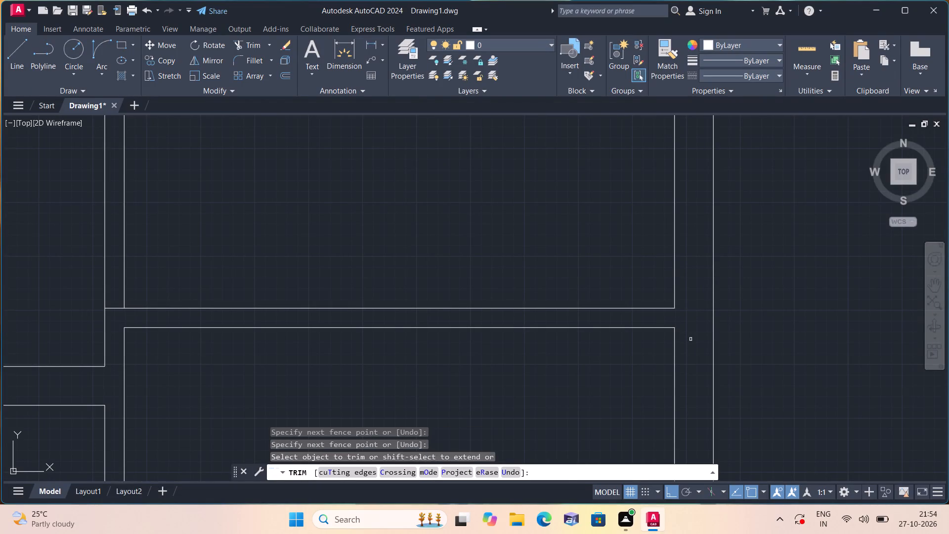
scroll(509, 352, down, 1)
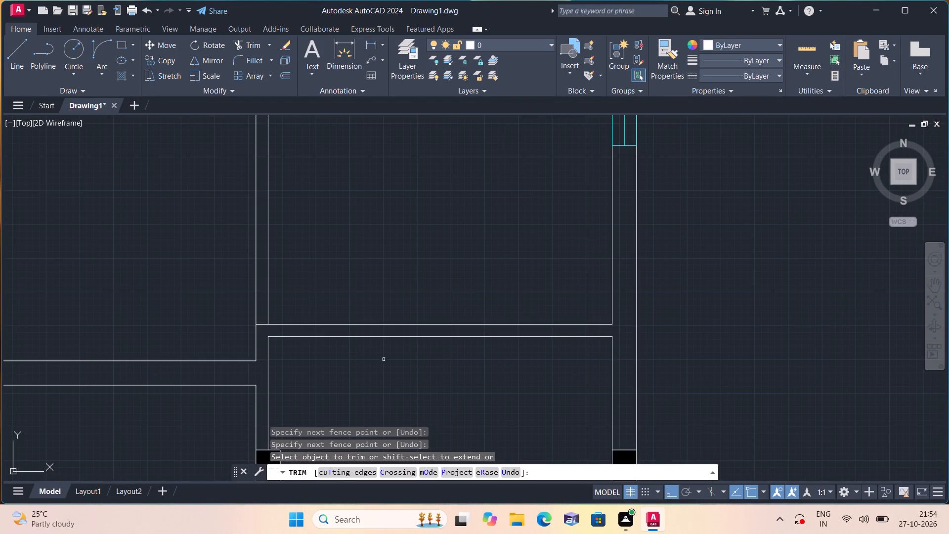
scroll(245, 358, up, 2)
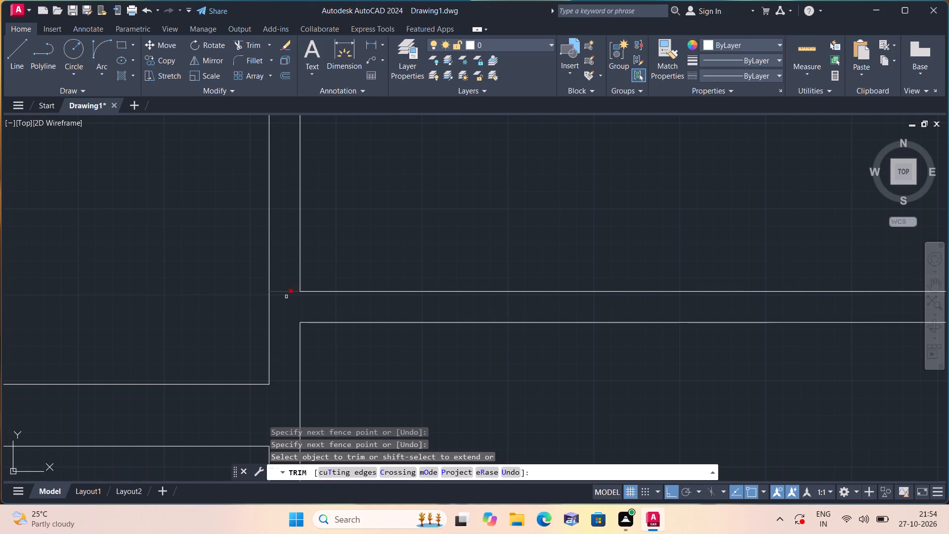
scroll(358, 294, down, 2)
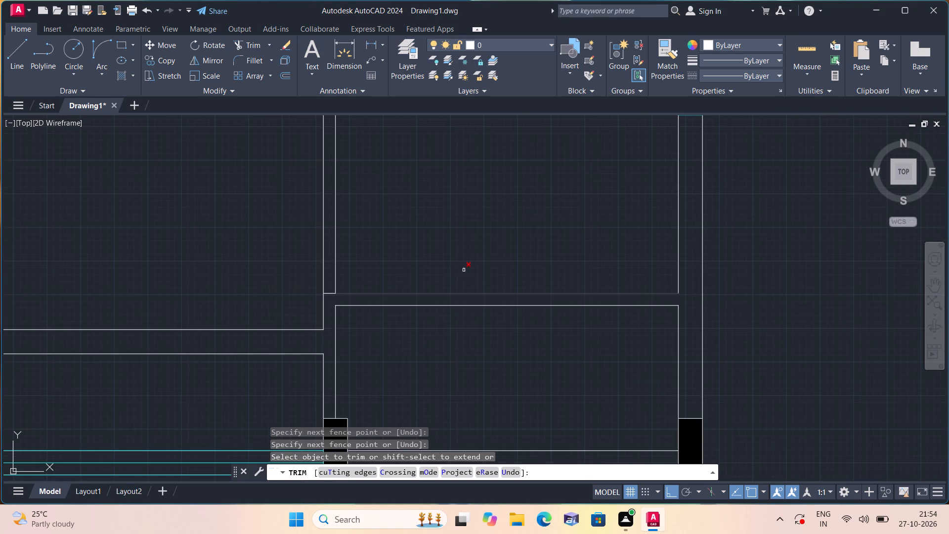
scroll(503, 249, down, 1)
key(space)
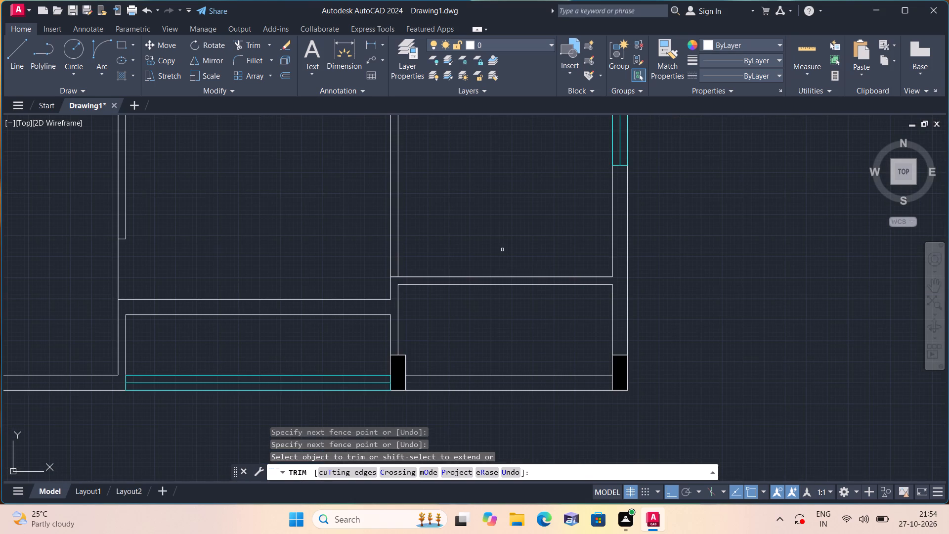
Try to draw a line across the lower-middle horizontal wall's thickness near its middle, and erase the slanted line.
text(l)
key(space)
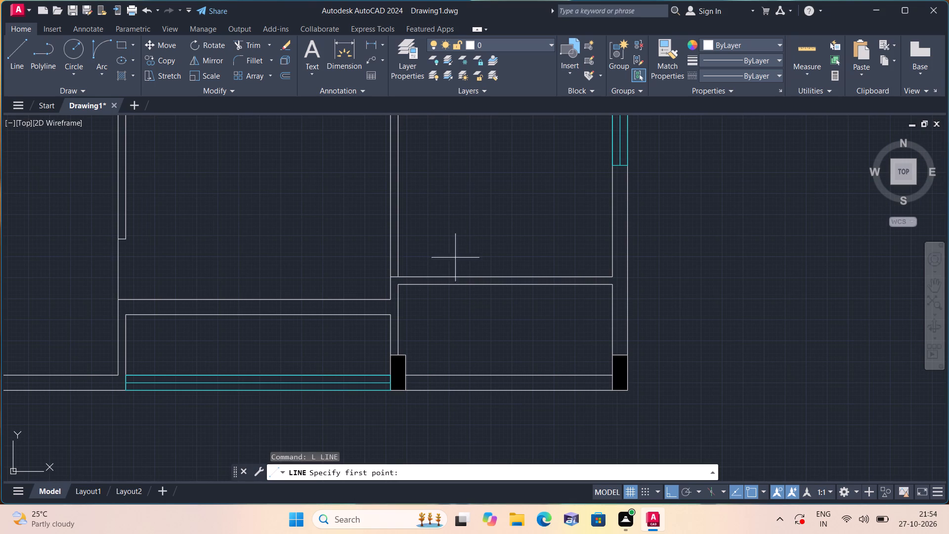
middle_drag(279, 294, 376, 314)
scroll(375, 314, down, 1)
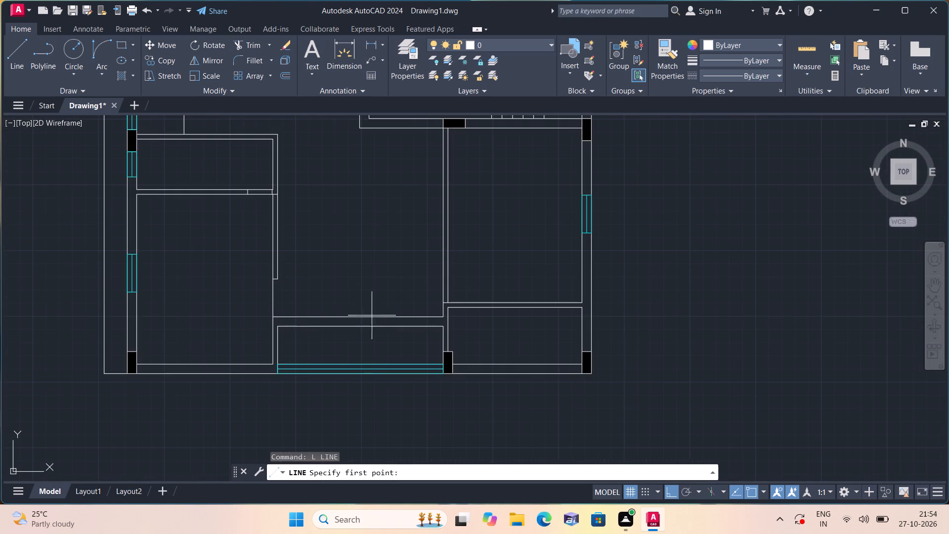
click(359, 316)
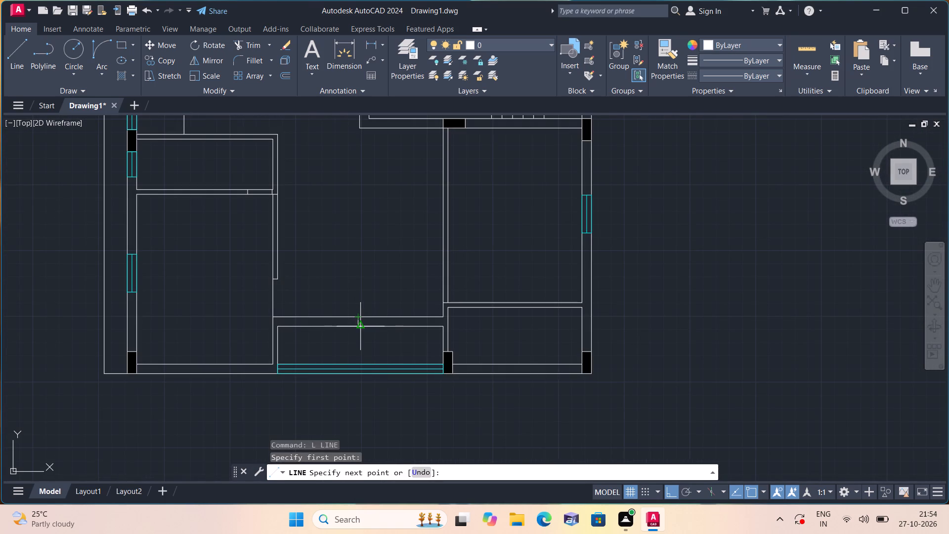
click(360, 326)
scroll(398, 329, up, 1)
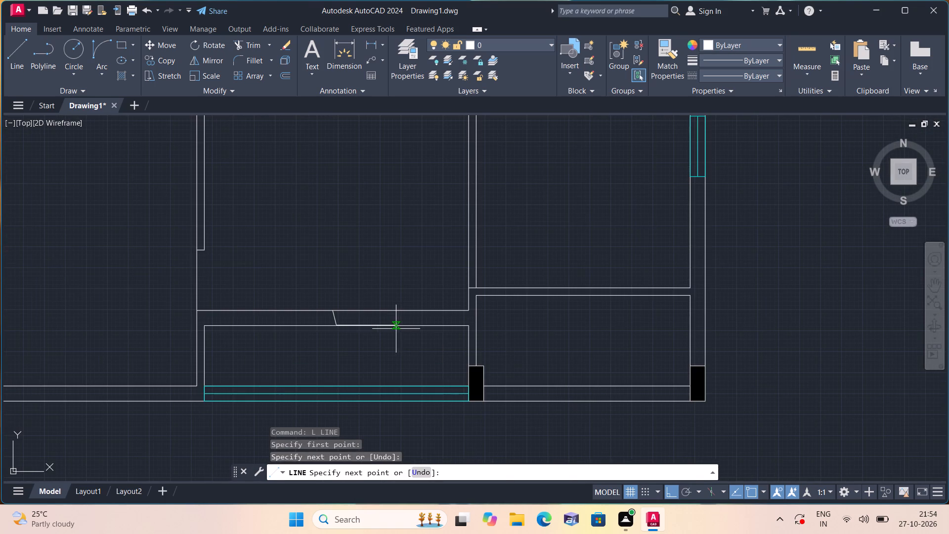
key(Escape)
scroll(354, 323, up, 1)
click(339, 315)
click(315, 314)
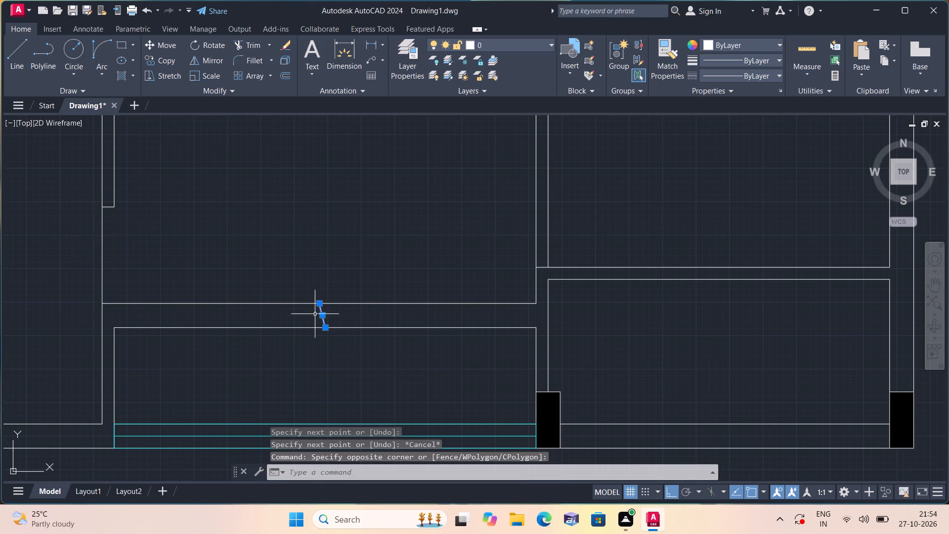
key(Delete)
Draw a vertical line across the lower-middle horizontal wall's thickness from the midpoint of its upper face line.
key(l)
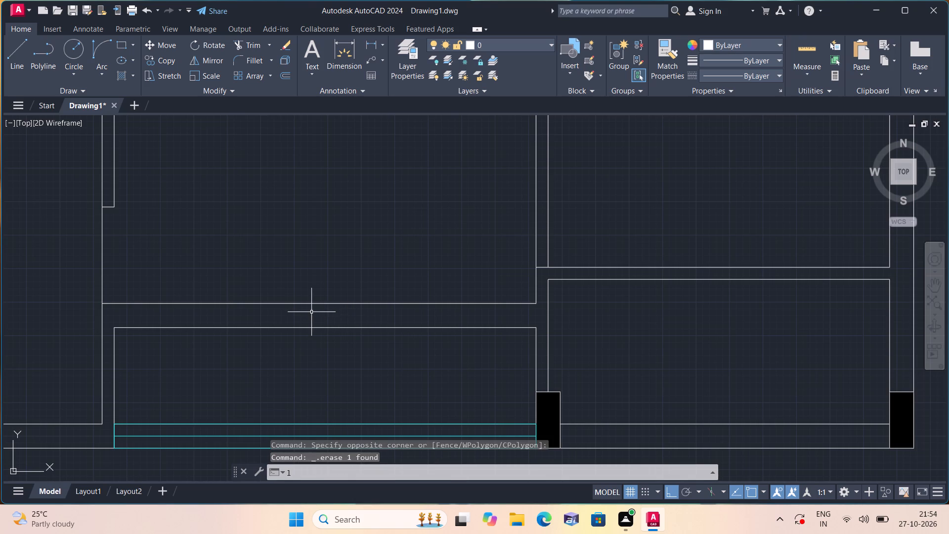
key(space)
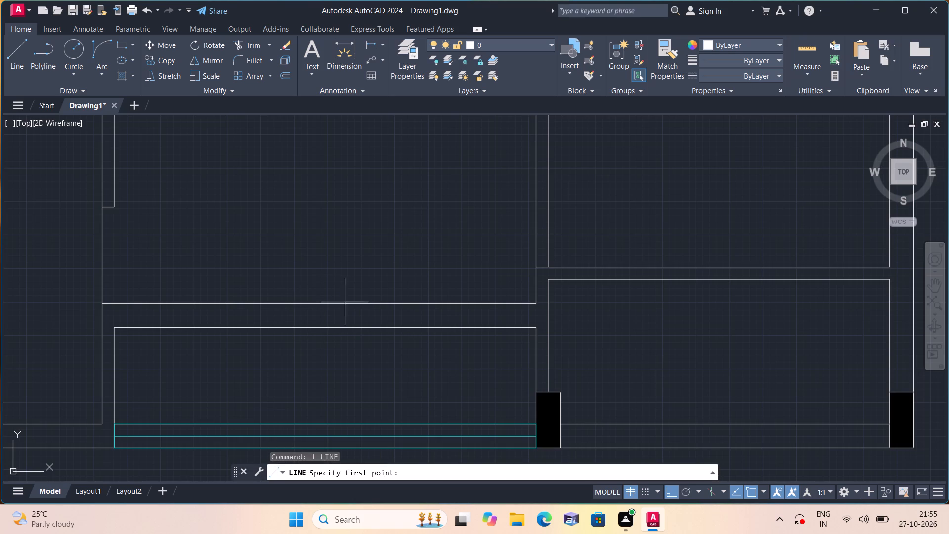
click(318, 302)
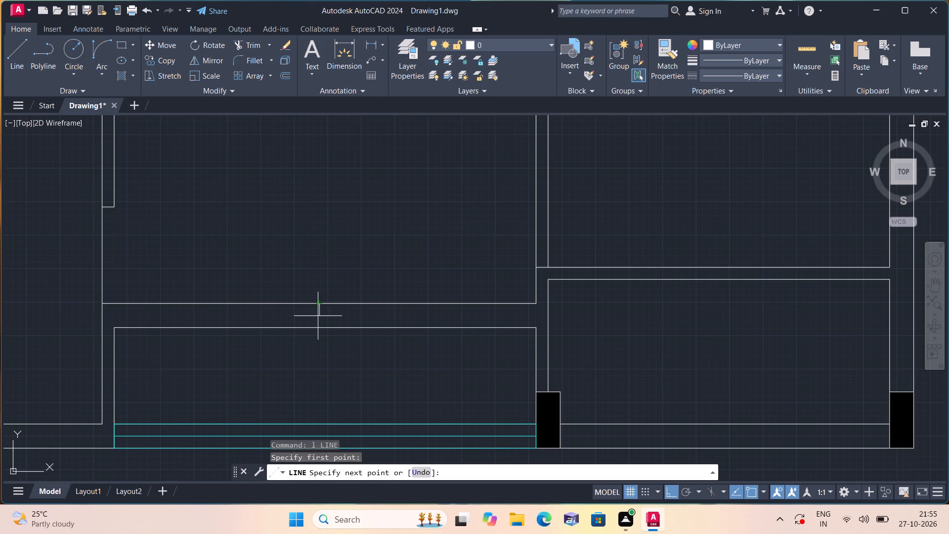
click(319, 328)
text(1')
key(space)
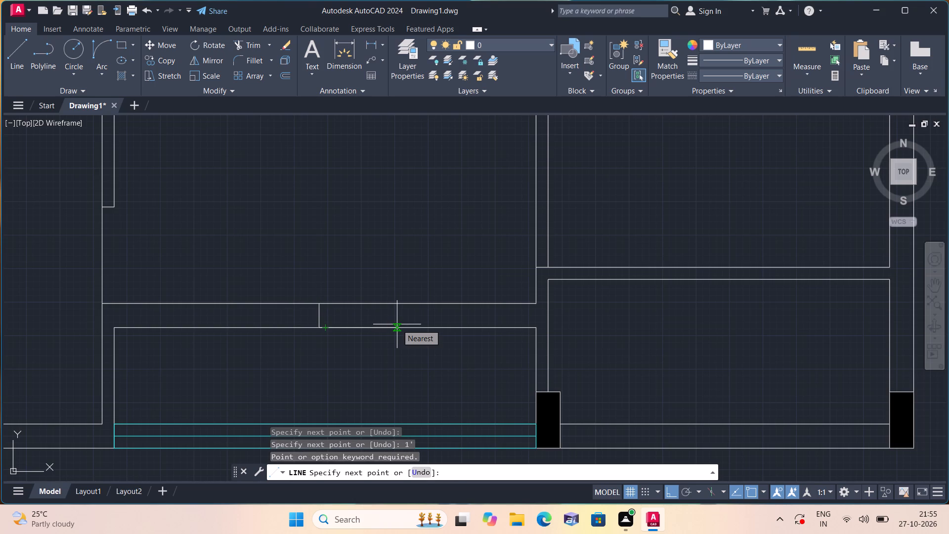
key(space)
Draw a 2' line rightward along the wall's lower face from the centre line, and continue it up across the wall's thickness.
scroll(382, 324, up, 2)
key(space)
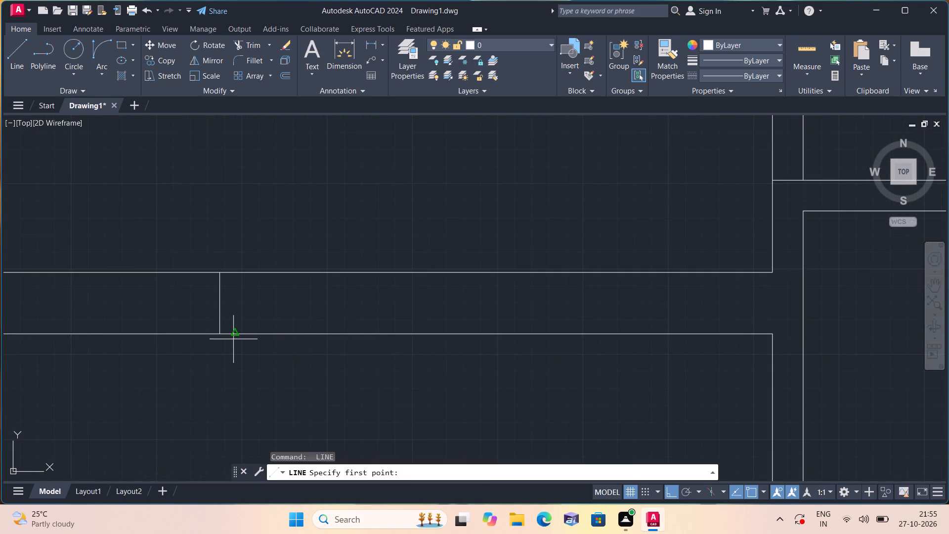
click(220, 333)
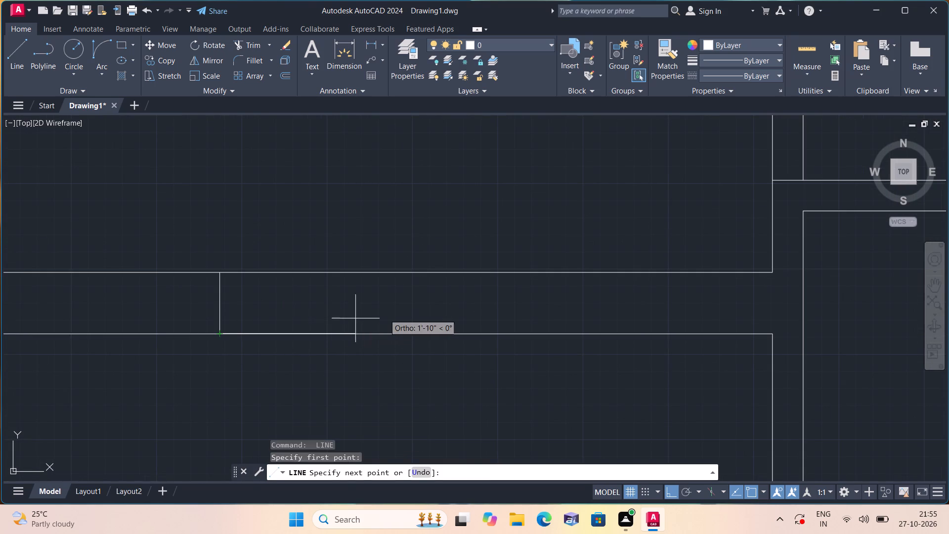
text(2')
key(space)
click(383, 273)
key(space)
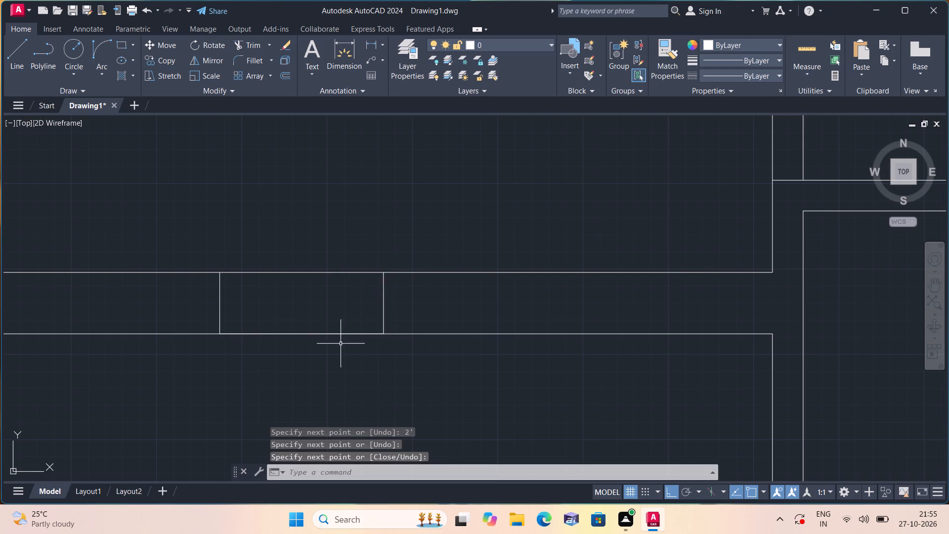
Draw a 2' line leftward along the lower-middle wall's lower face from the centre line, and continue it up across the wall's thickness.
key(space)
click(220, 331)
key(2)
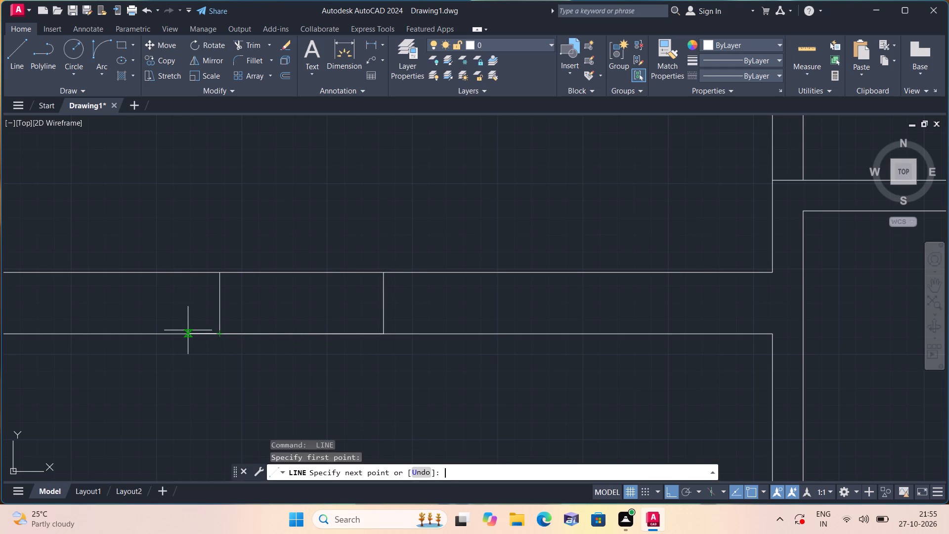
text(')
key(space)
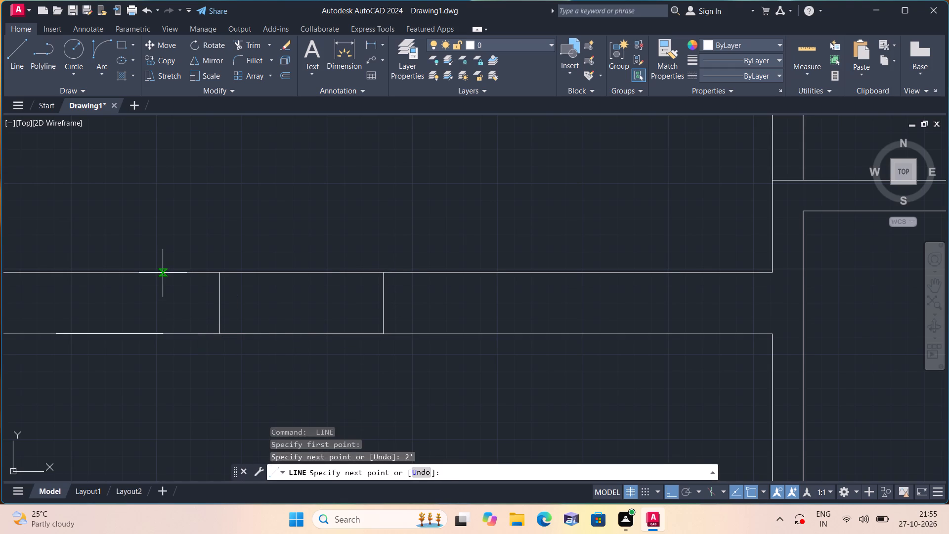
click(57, 272)
key(space)
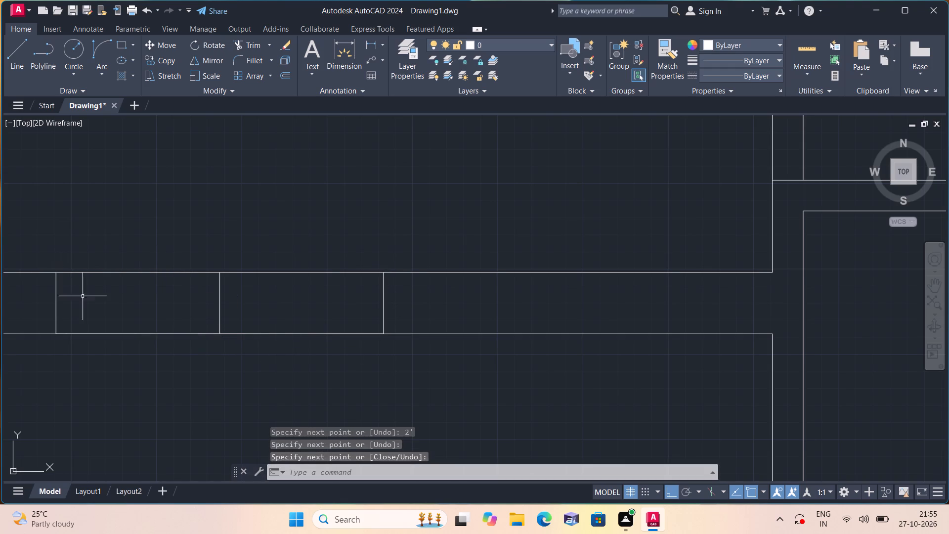
Erase the centre line and the two 2' construction lines along the lower-middle wall's lower face.
click(120, 334)
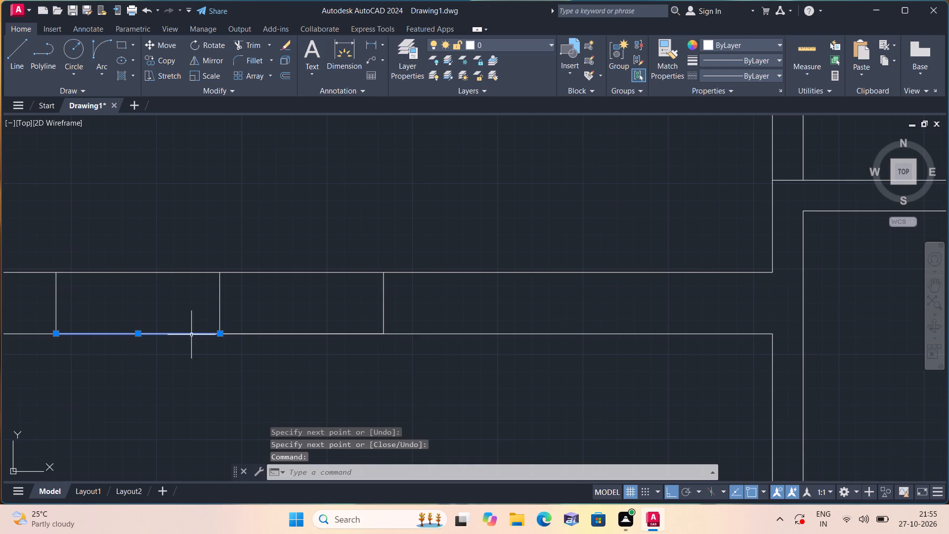
click(237, 333)
click(240, 316)
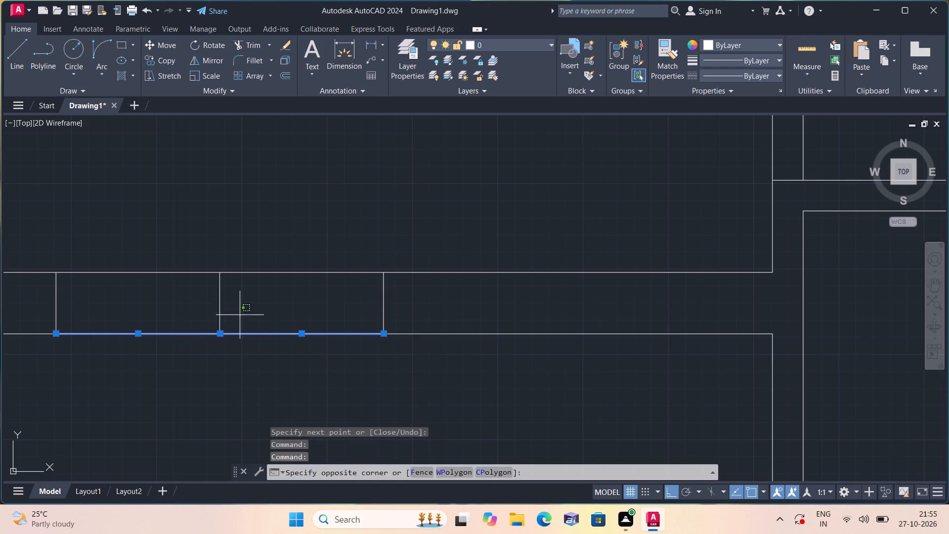
click(200, 291)
key(Delete)
Draw a short horizontal line across the vertical wall's thickness just above its junction with the lower-right horizontal wall.
scroll(229, 265, down, 1)
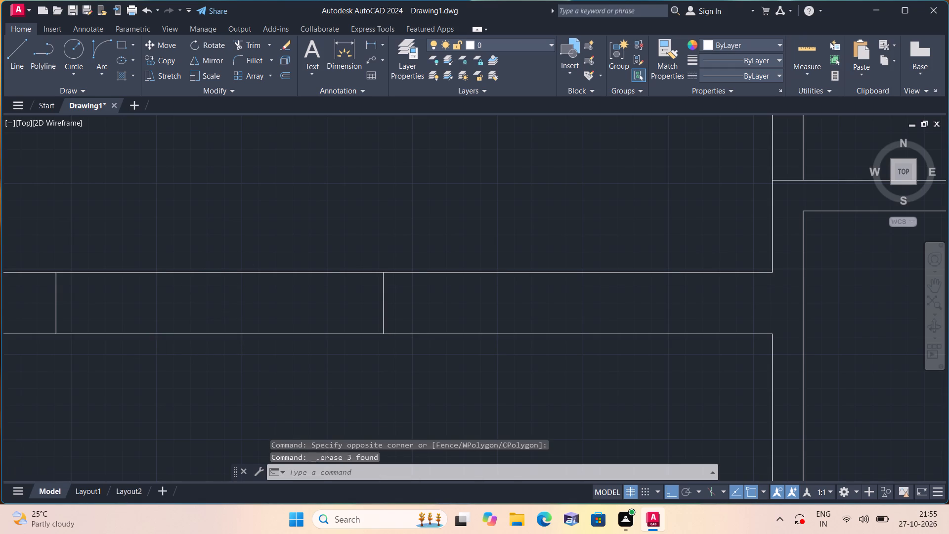
scroll(229, 266, down, 1)
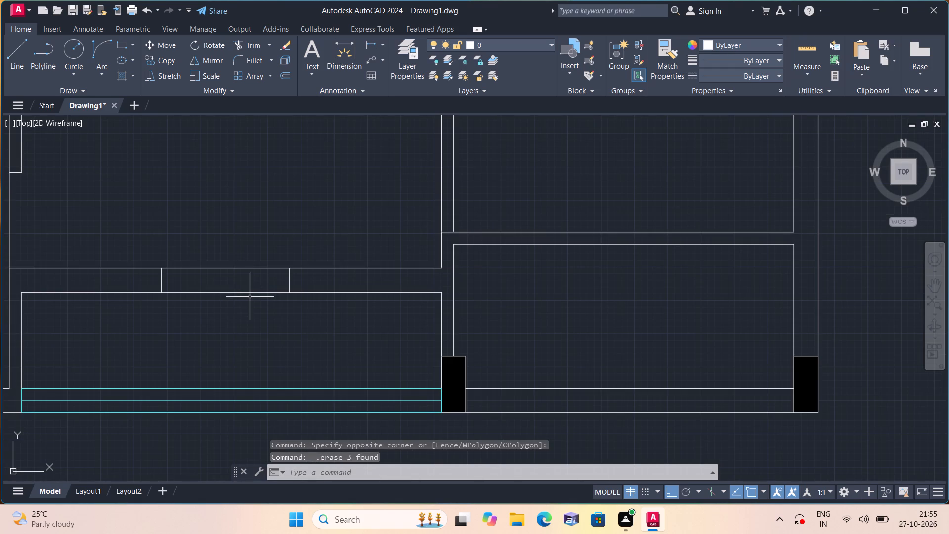
key(l)
key(space)
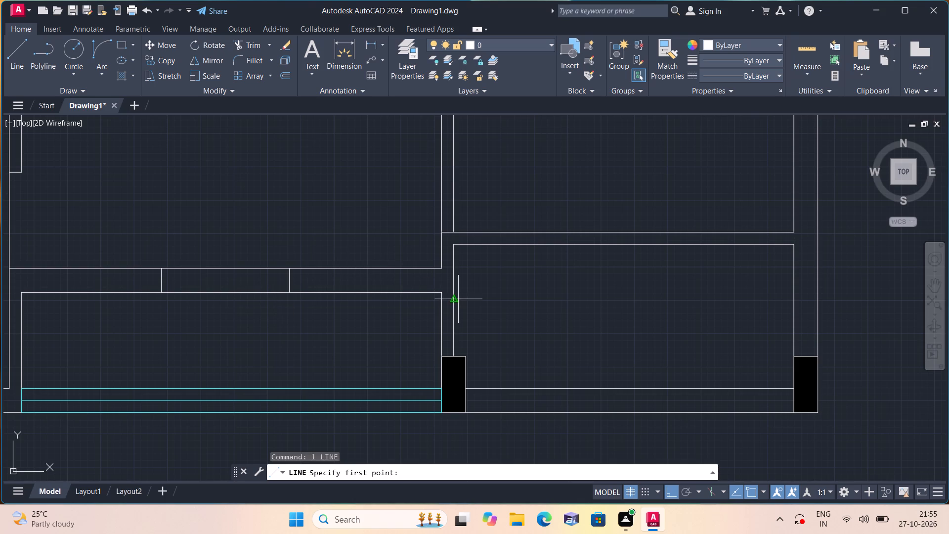
scroll(458, 300, up, 2)
middle_drag(466, 238, 503, 329)
scroll(465, 239, down, 1)
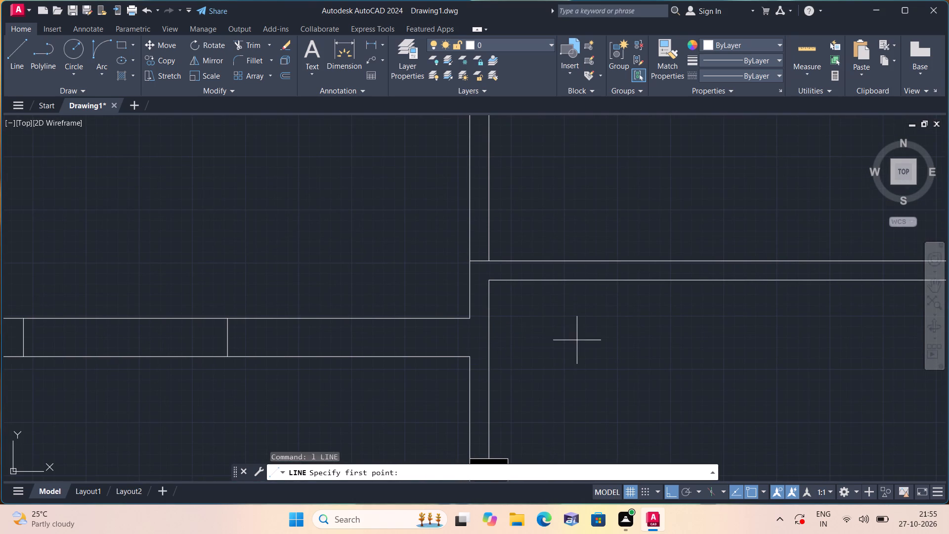
scroll(489, 287, up, 1)
scroll(517, 245, up, 1)
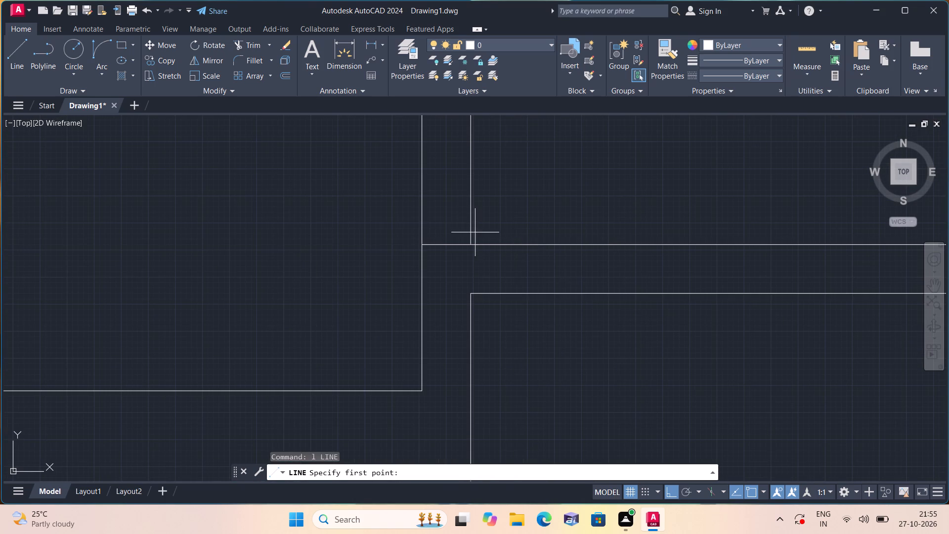
click(469, 229)
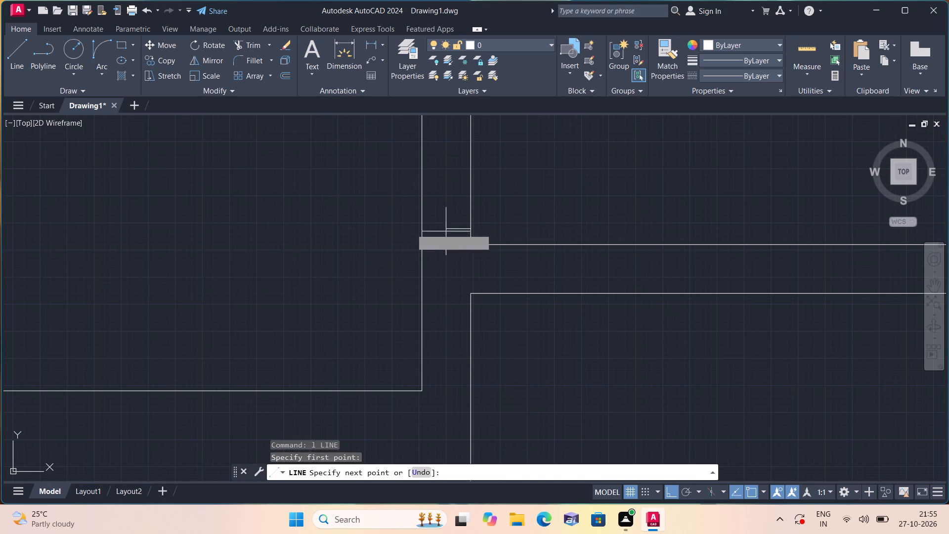
click(422, 229)
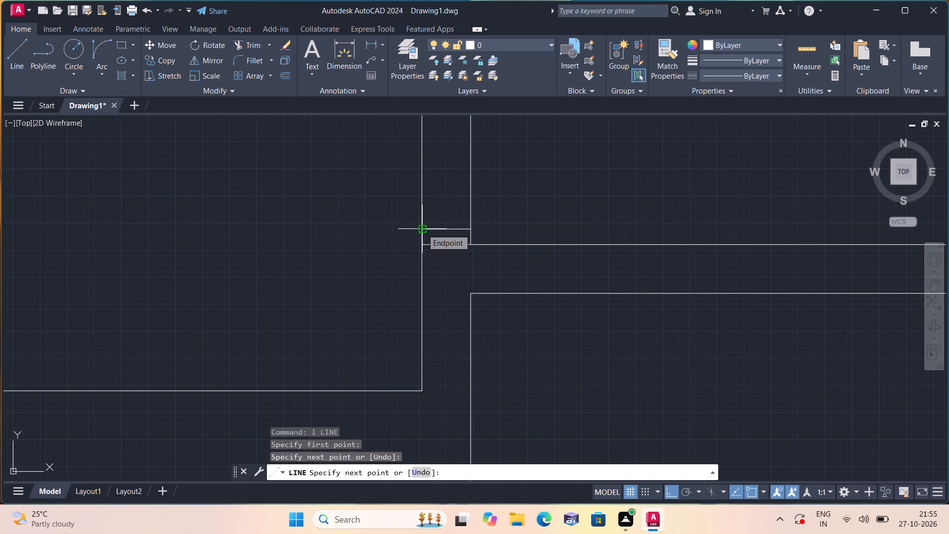
key(space)
Trim the lower-right wall's upper face line where it crosses the vertical wall's thickness below the new short line.
text(trim)
key(space)
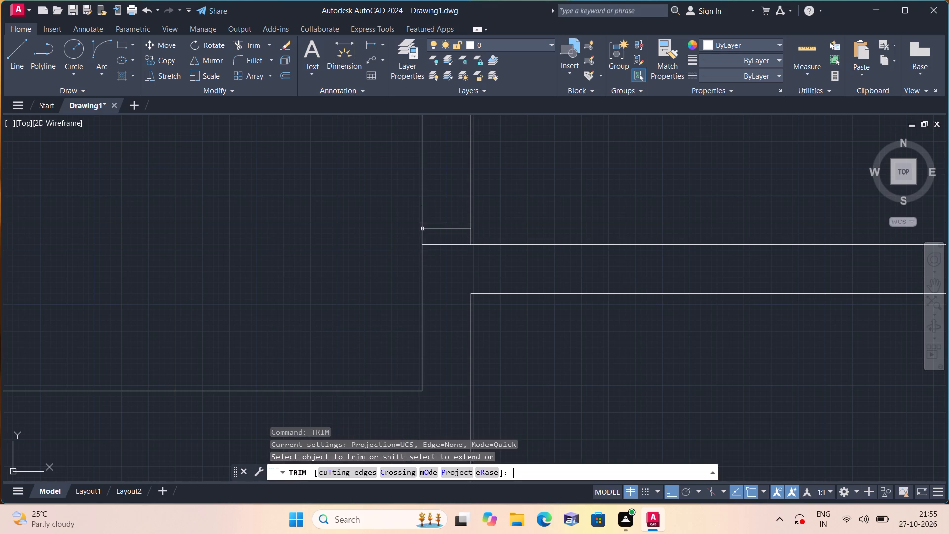
drag(457, 240, 457, 268)
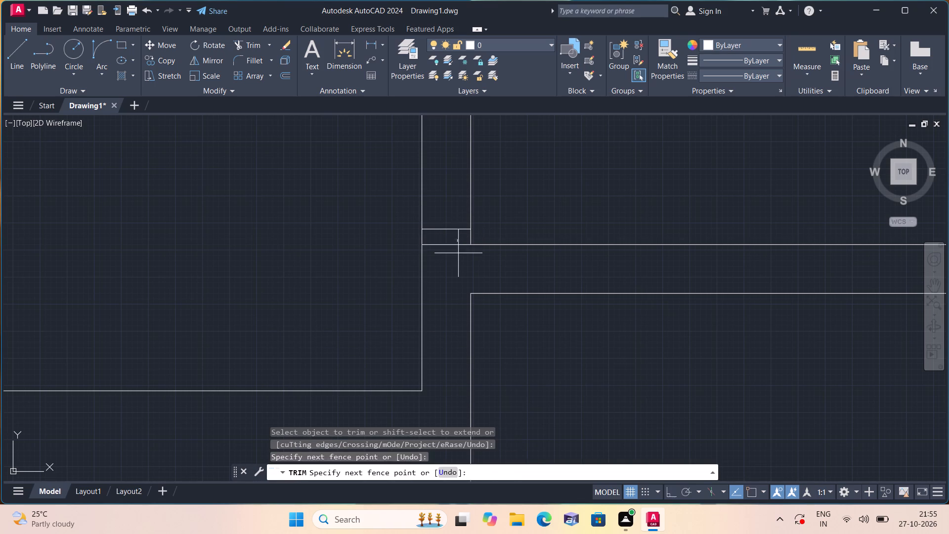
drag(457, 268, 457, 269)
click(457, 269)
key(space)
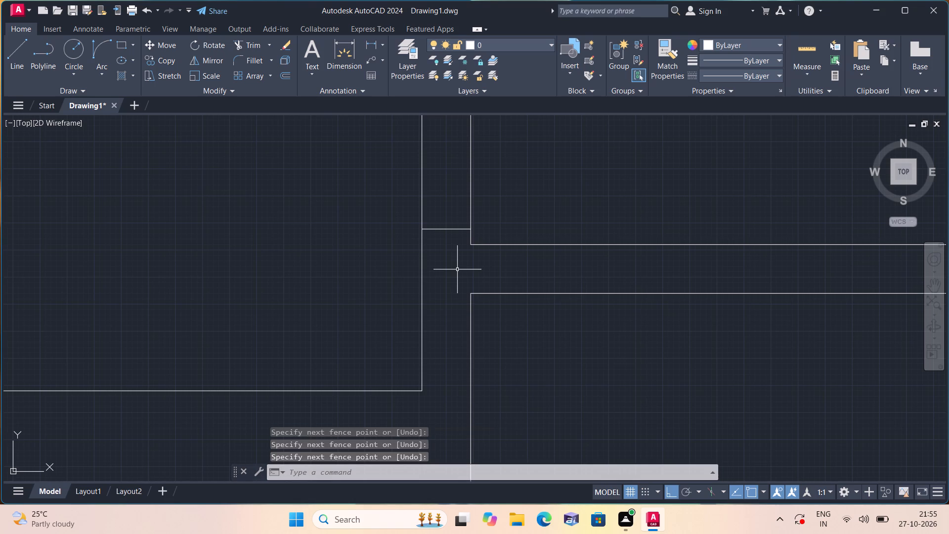
Draw a line down across the lower-right horizontal wall near its right end, and continue it 2' leftward along the lower face.
scroll(452, 270, down, 5)
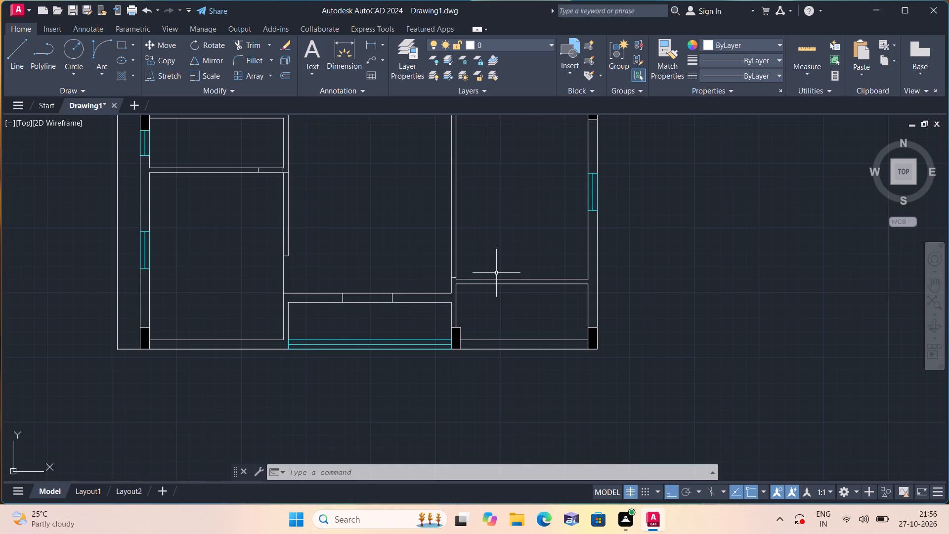
scroll(493, 265, up, 1)
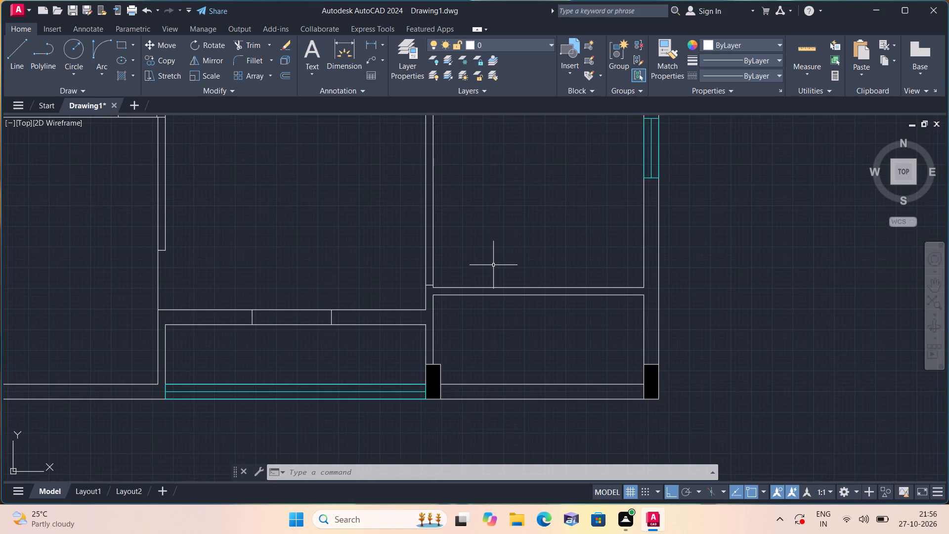
middle_drag(524, 238, 477, 272)
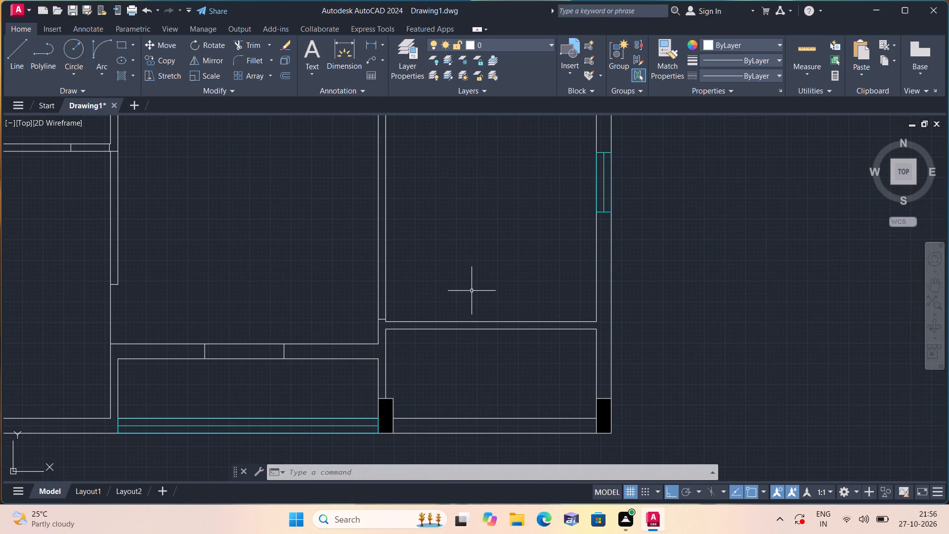
key(l)
key(space)
scroll(566, 329, up, 2)
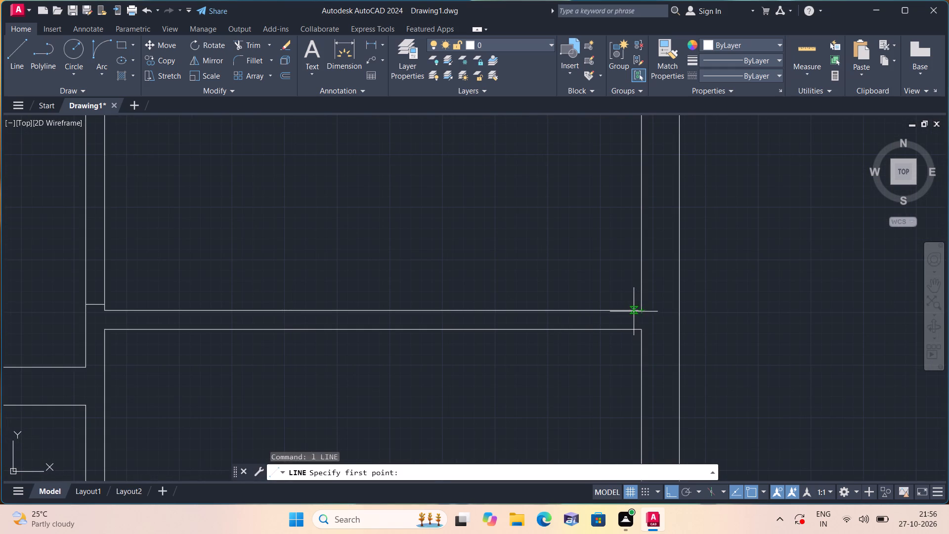
click(634, 311)
click(631, 329)
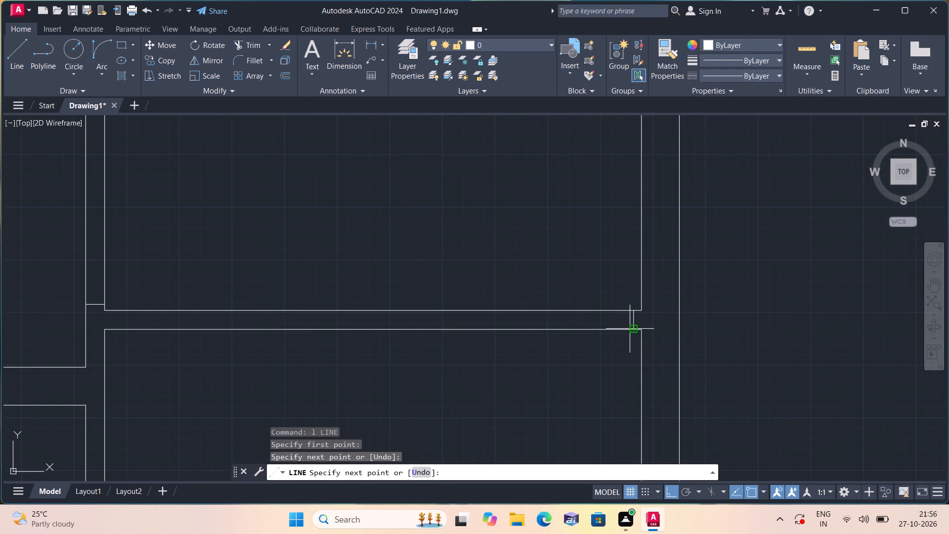
text(2')
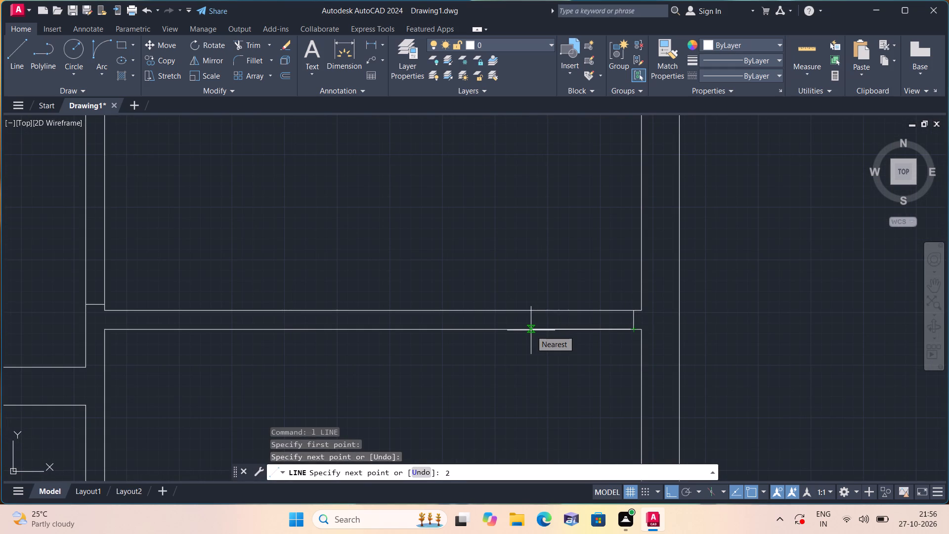
key(space)
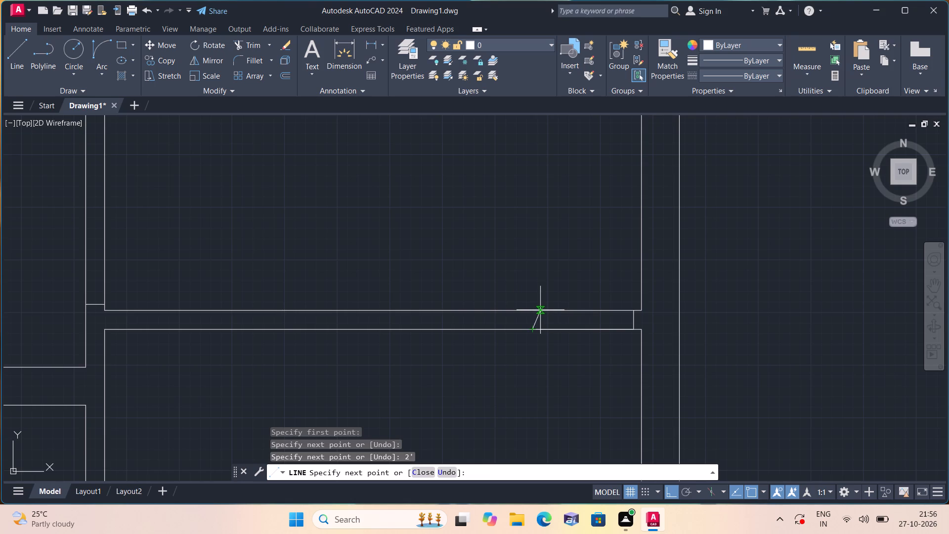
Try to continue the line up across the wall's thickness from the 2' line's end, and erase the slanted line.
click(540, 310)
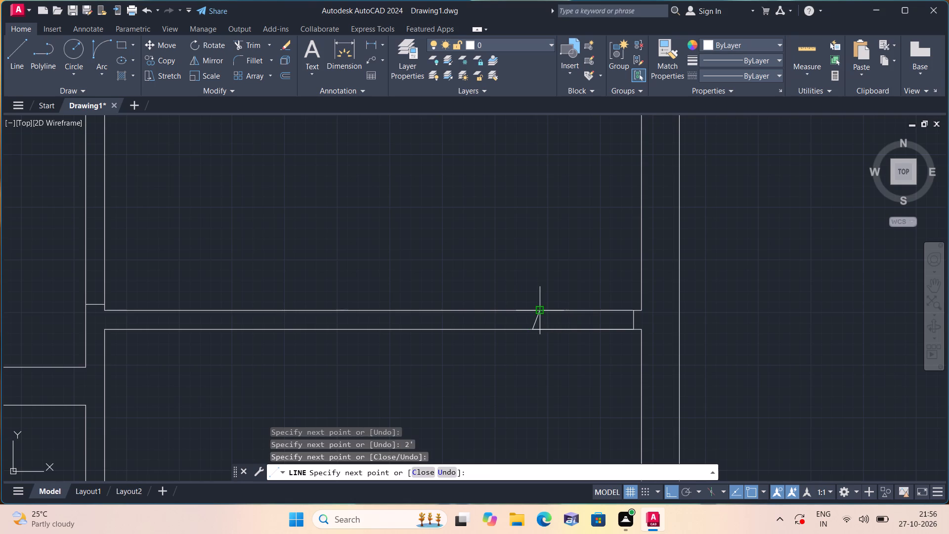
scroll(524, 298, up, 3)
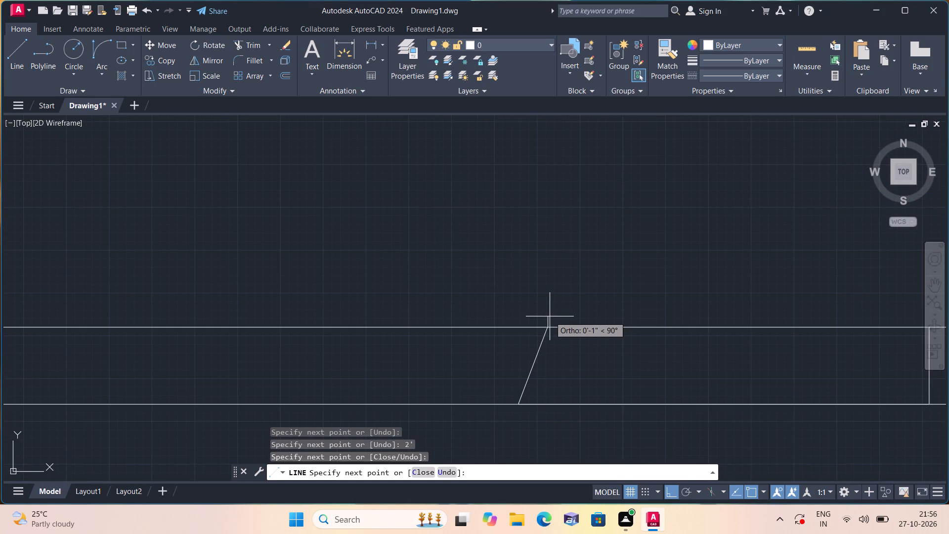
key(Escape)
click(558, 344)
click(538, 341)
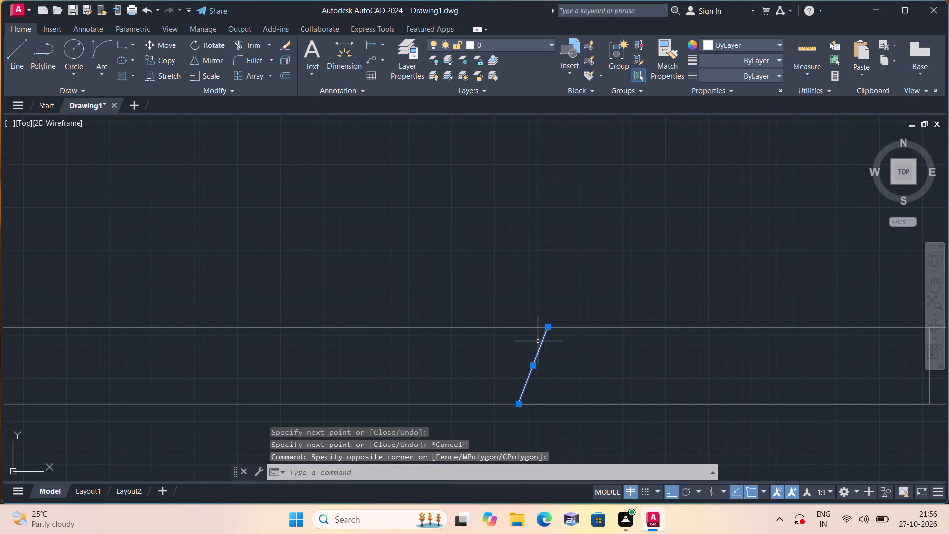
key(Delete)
Draw a 2' line leftward along the lower-right wall's lower face from the short vertical line, and continue it up across the wall's thickness.
key(l)
key(space)
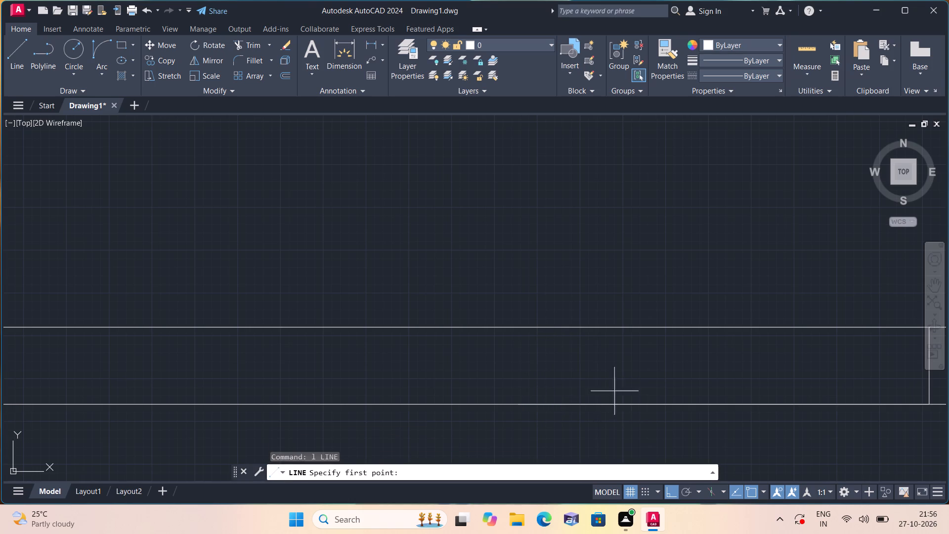
scroll(605, 385, down, 2)
scroll(677, 394, up, 1)
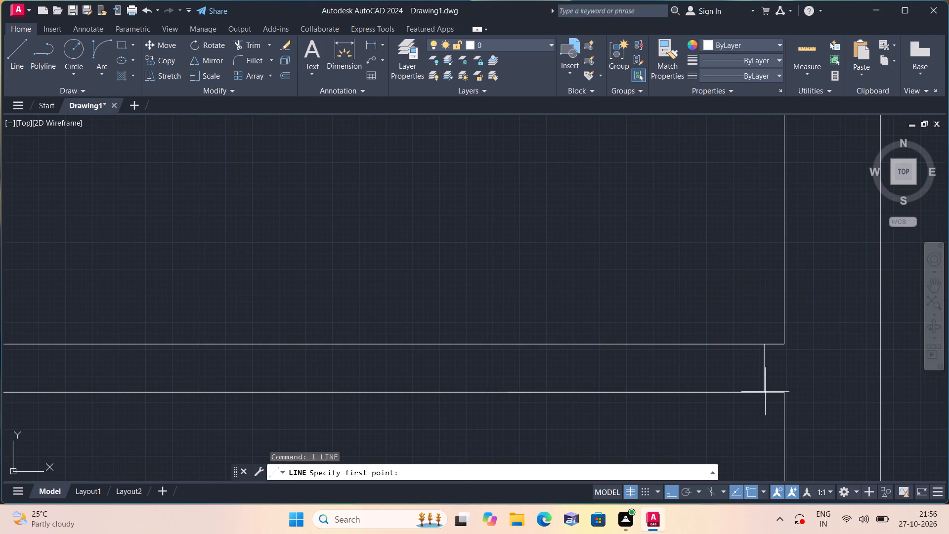
click(765, 391)
key(2)
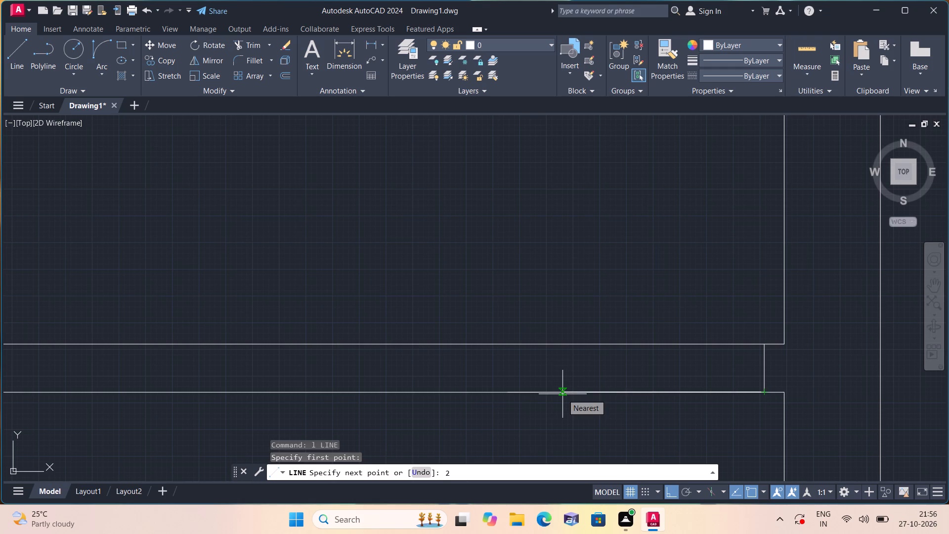
text(')
key(space)
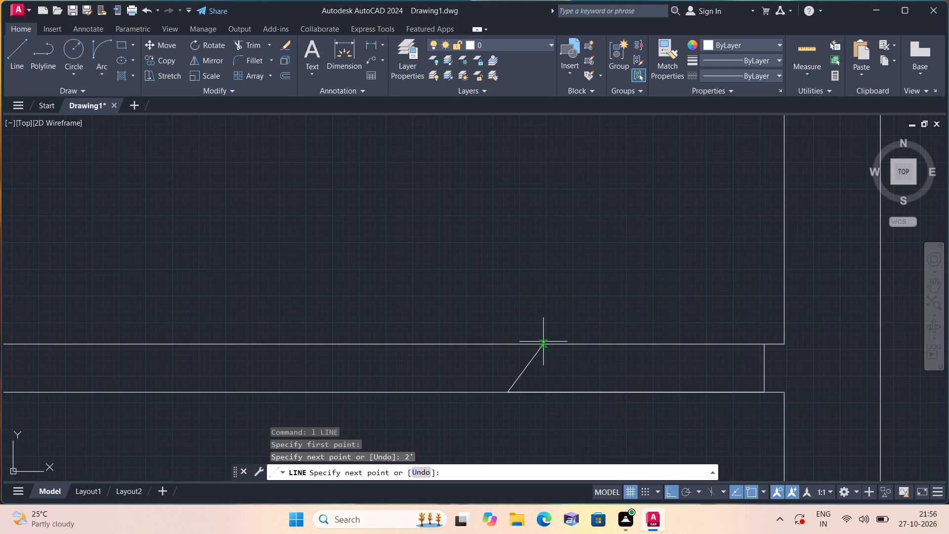
click(512, 341)
key(space)
Trim both face lines of the lower-right horizontal wall between the two vertical lines to open the 2' doorway.
text(trim)
key(space)
drag(590, 303, 592, 394)
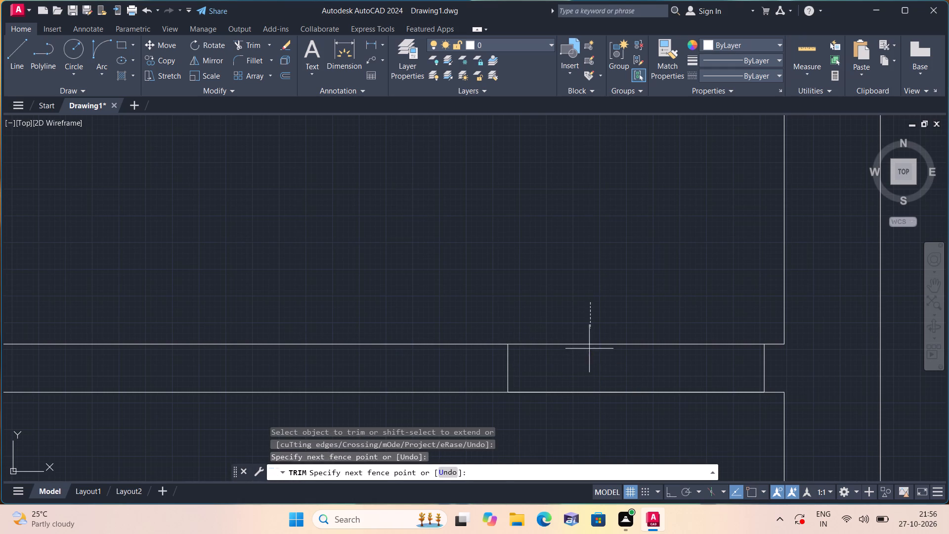
drag(592, 394, 604, 417)
scroll(606, 362, down, 2)
key(Escape)
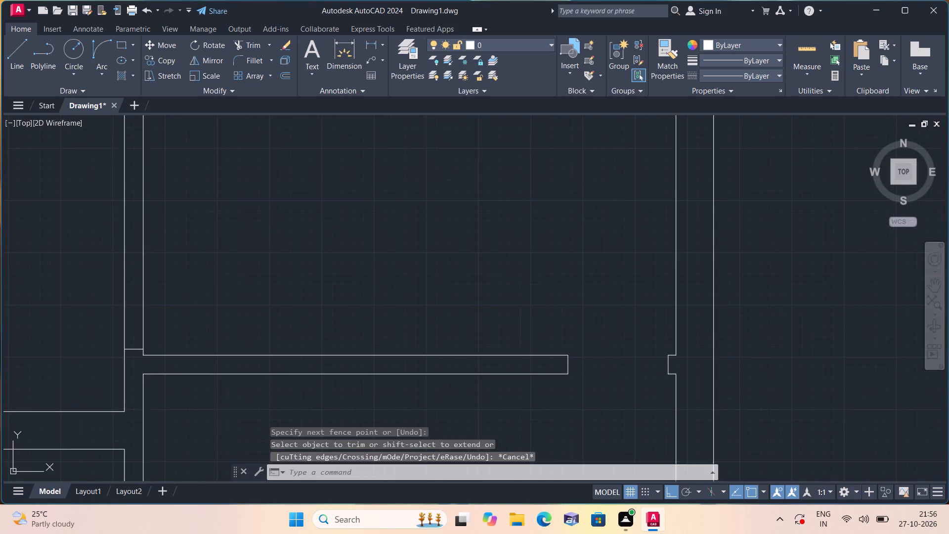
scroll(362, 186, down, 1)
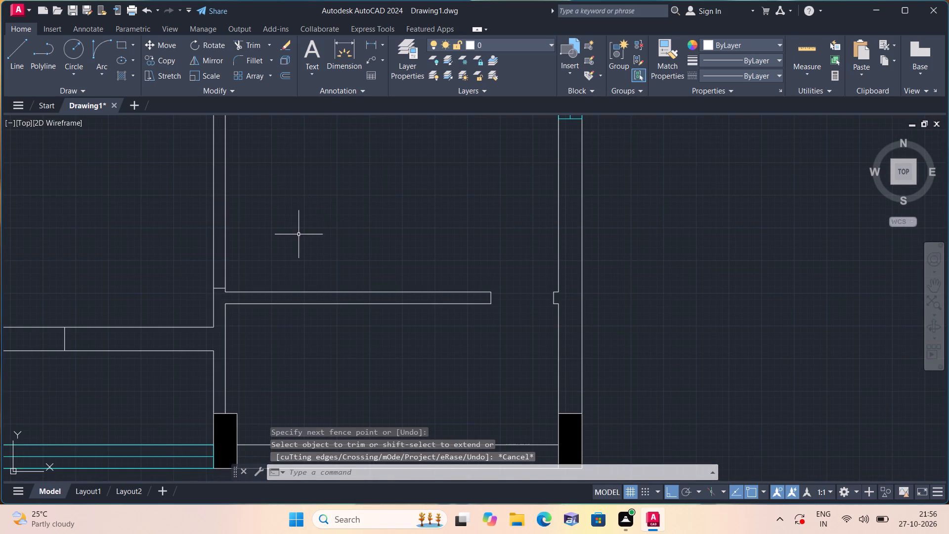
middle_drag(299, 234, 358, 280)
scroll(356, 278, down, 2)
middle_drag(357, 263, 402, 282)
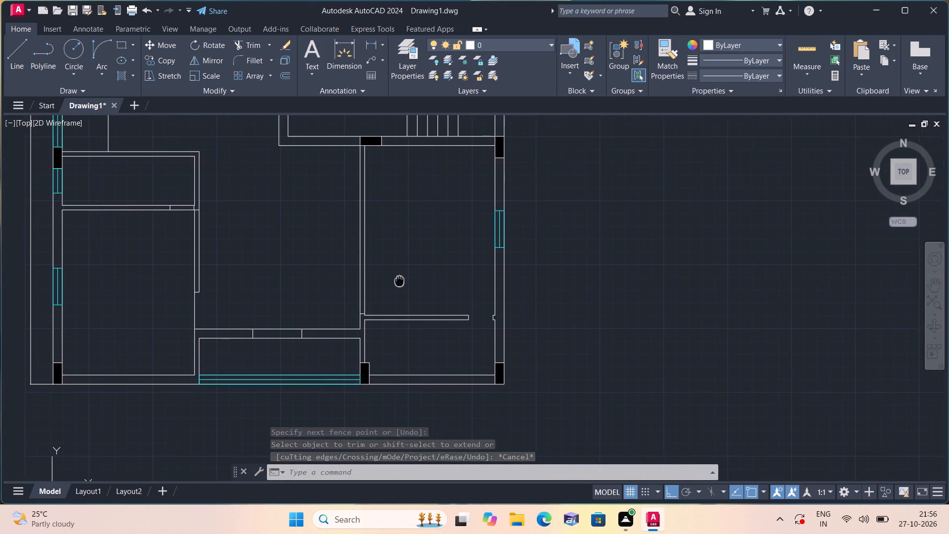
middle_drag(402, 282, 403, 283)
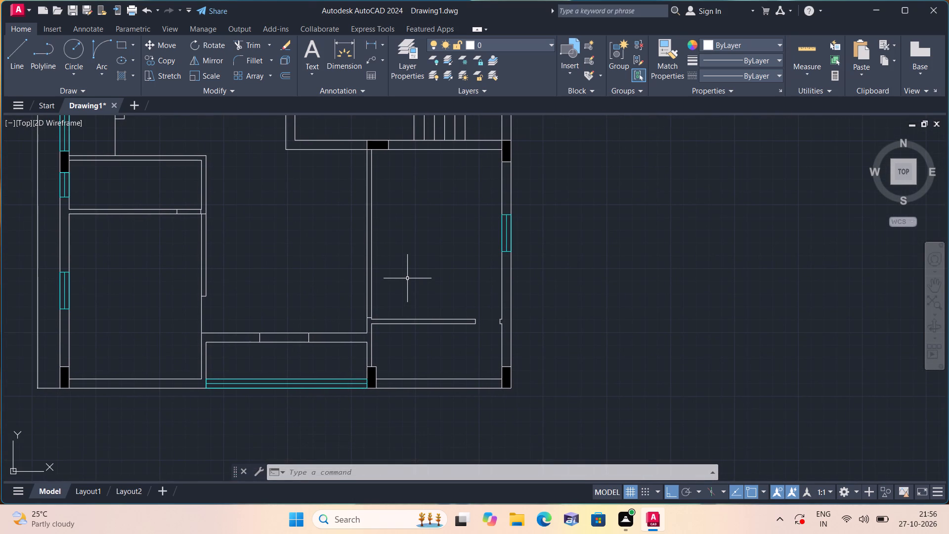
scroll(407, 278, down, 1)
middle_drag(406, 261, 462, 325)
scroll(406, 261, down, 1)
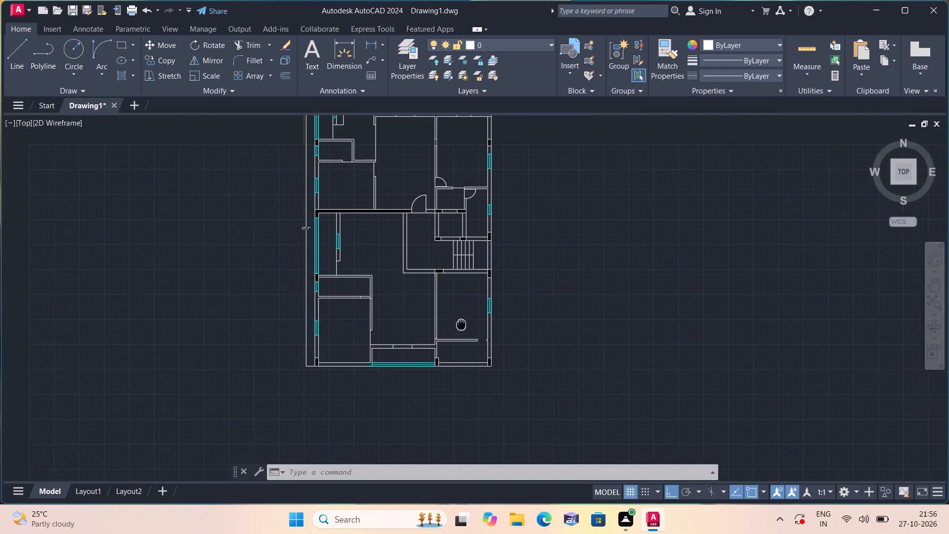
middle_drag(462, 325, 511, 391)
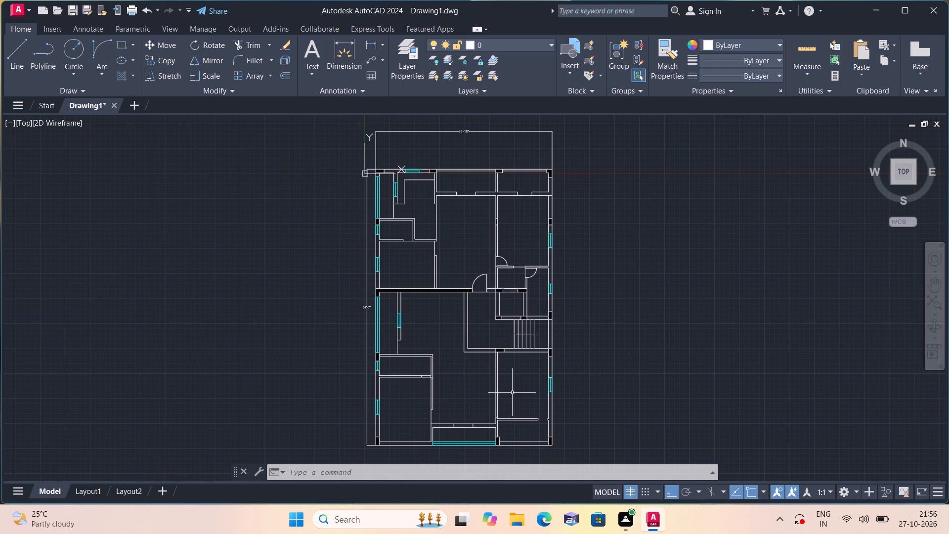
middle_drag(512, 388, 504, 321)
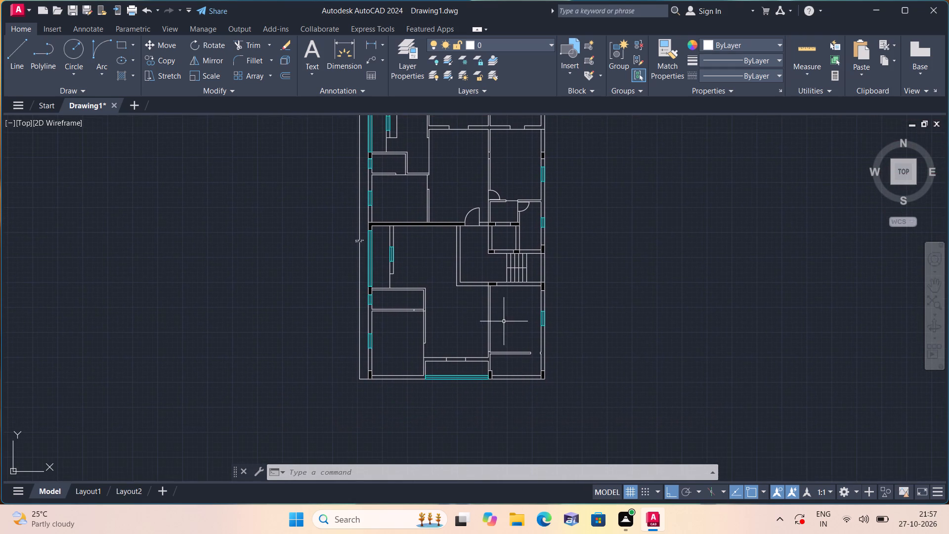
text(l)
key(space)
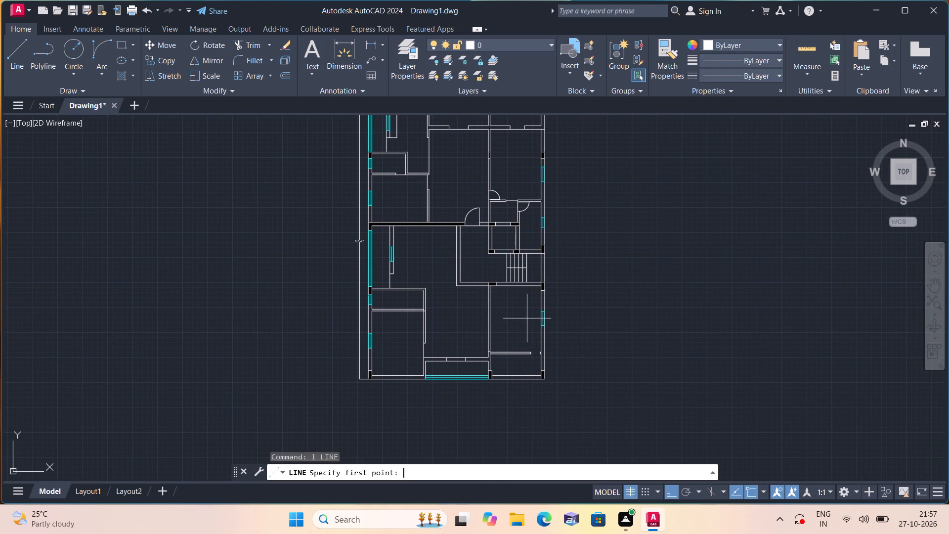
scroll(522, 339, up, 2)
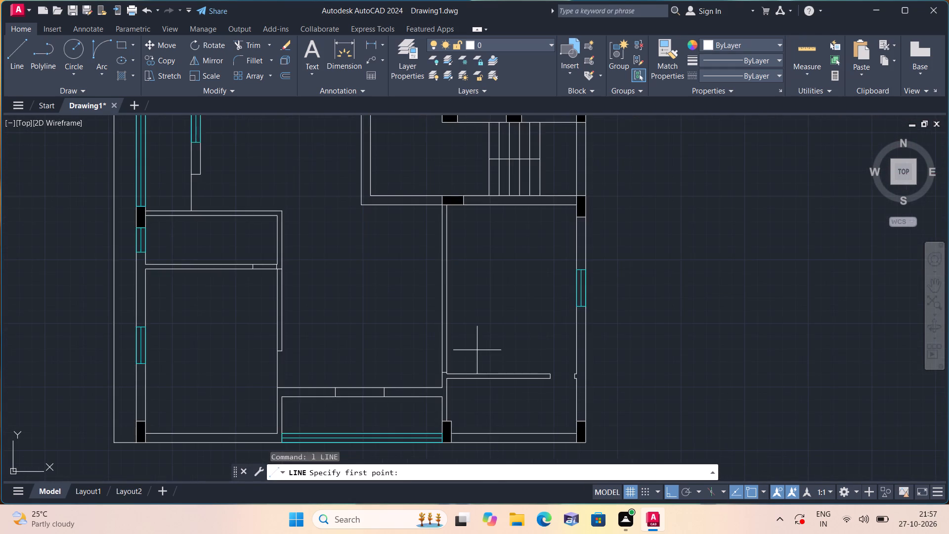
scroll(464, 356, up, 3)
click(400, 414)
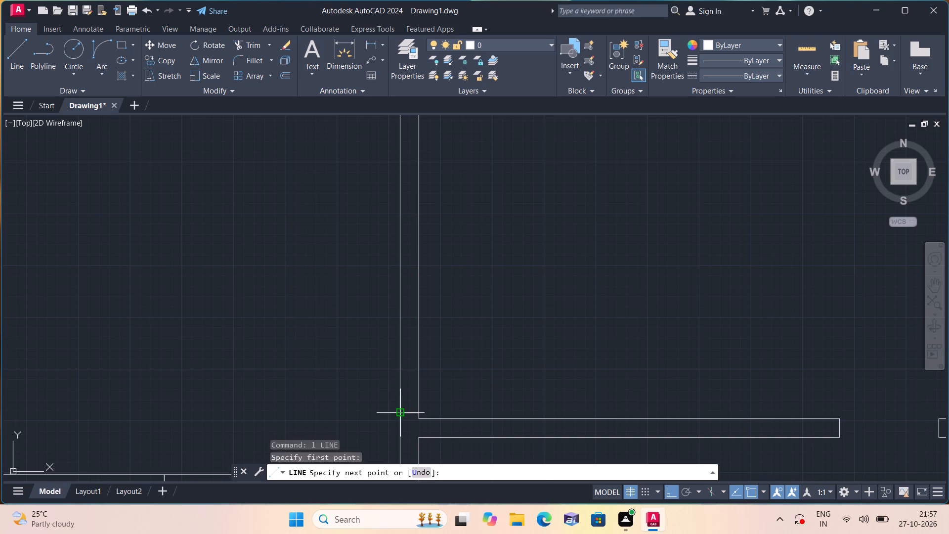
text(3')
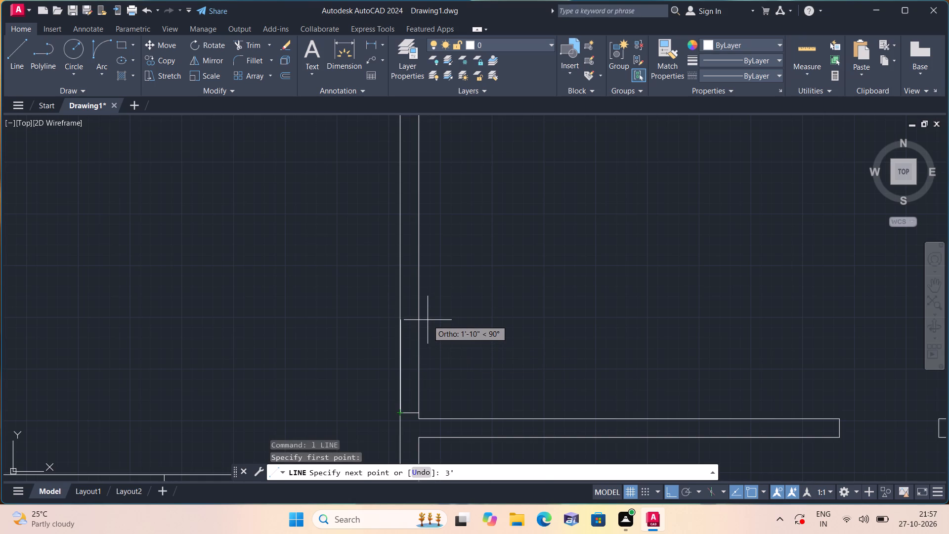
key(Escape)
Draw a 3' line up the left face of the lower-right room's west wall from the short cross line, and continue it across the wall's thickness.
key(l)
key(space)
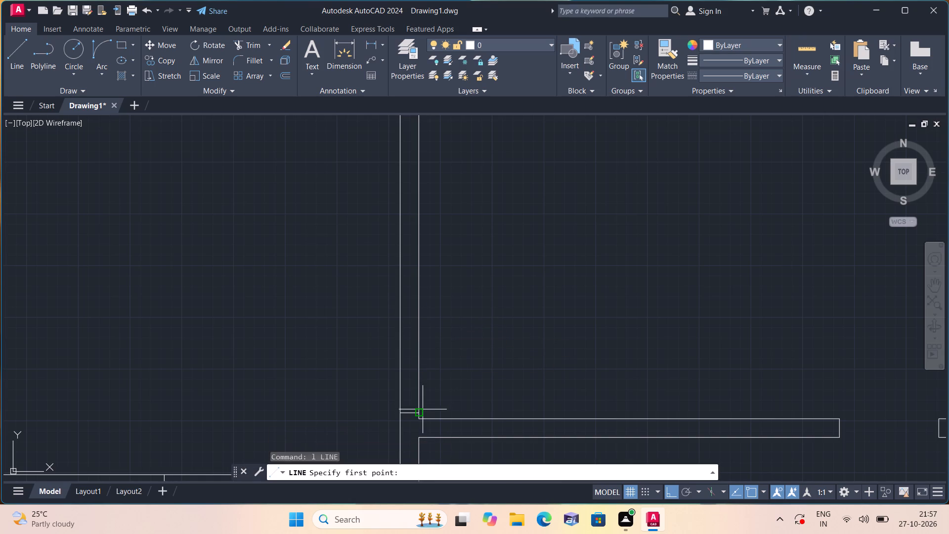
click(398, 411)
text(3')
key(space)
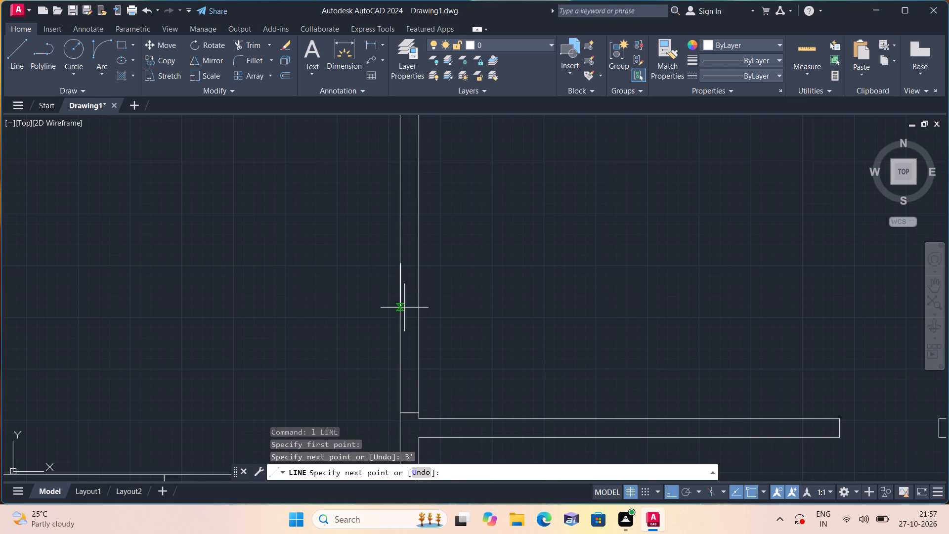
click(422, 265)
key(space)
Trim the wall's right face between the two cross lines for the 3' doorway, and trim the overlapping line along its left face.
text(tr)
key(i)
text(m)
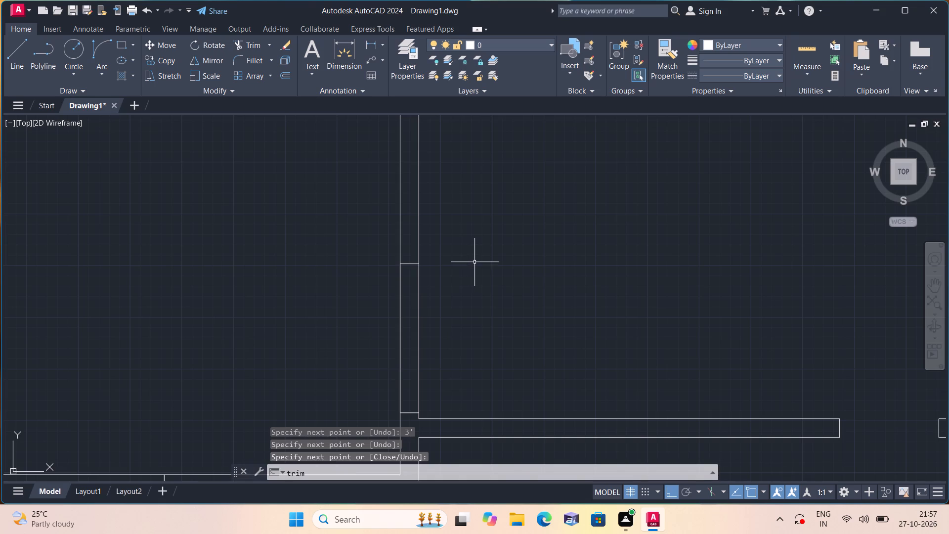
key(space)
drag(410, 289, 431, 292)
click(483, 282)
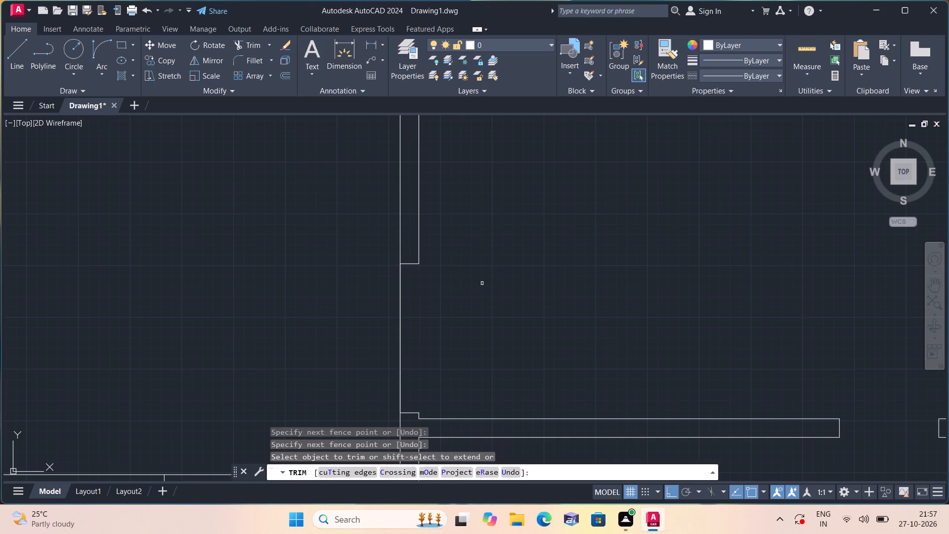
click(404, 298)
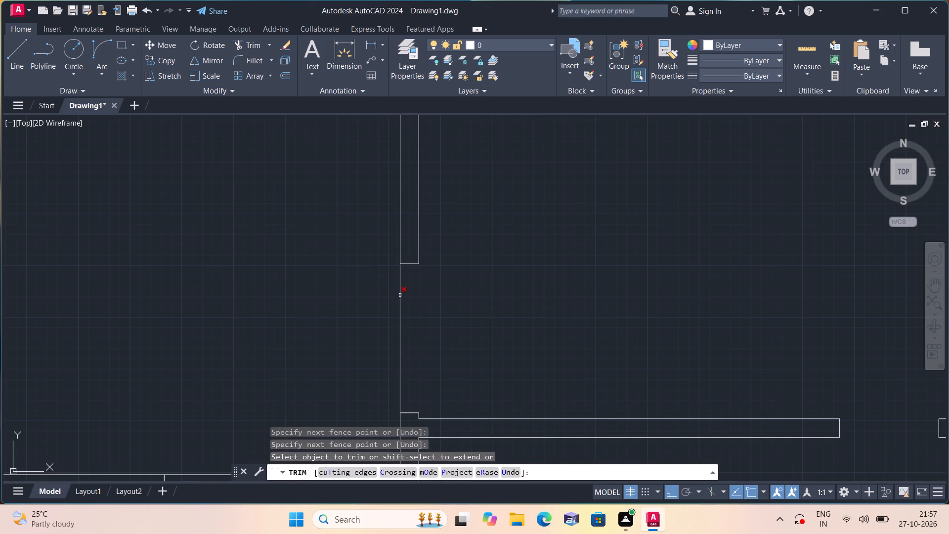
click(399, 294)
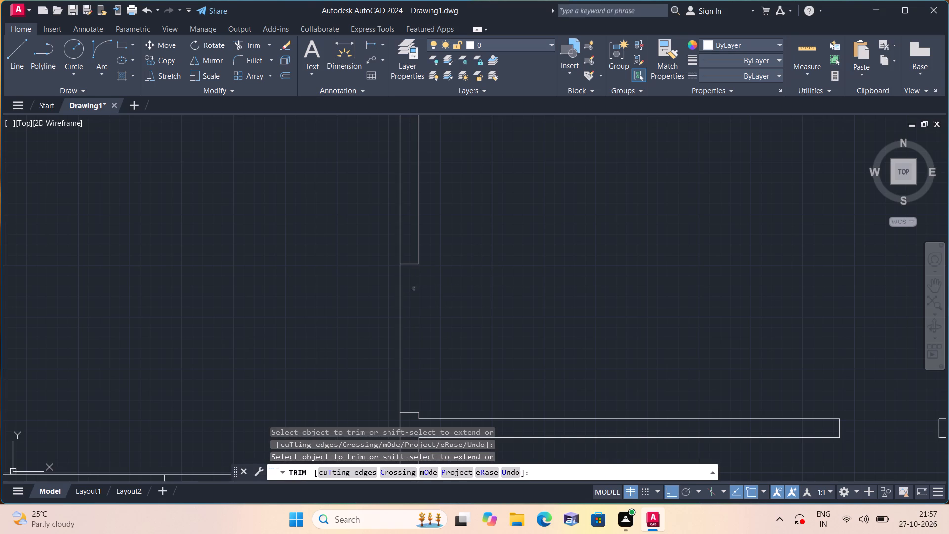
key(space)
Look over the whole floor plan, checking the openings and existing door swings for doorways that still need doors.
scroll(528, 263, down, 2)
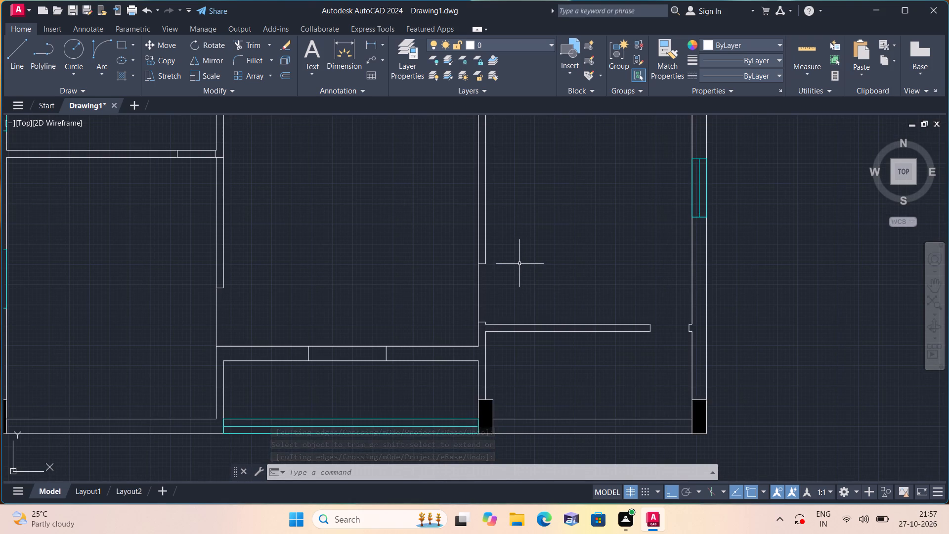
scroll(519, 264, down, 1)
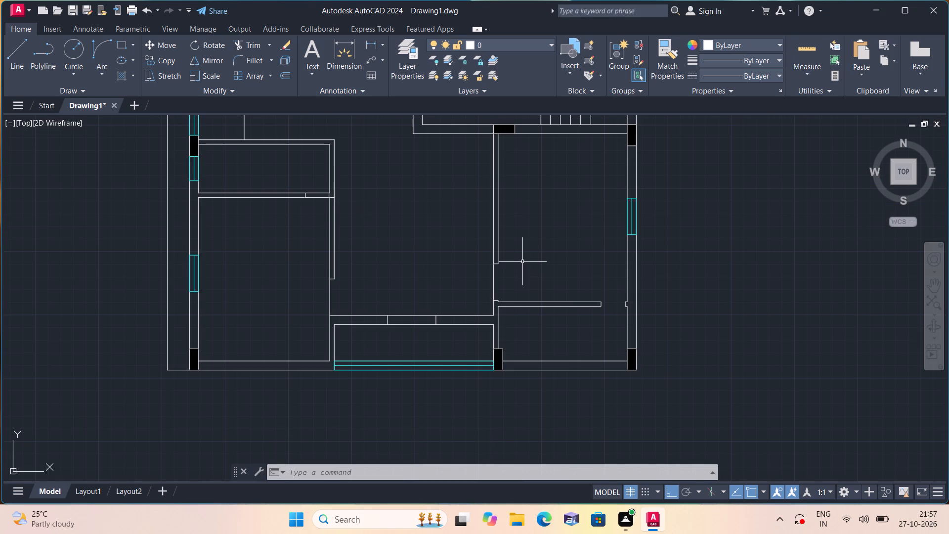
middle_drag(526, 264, 573, 317)
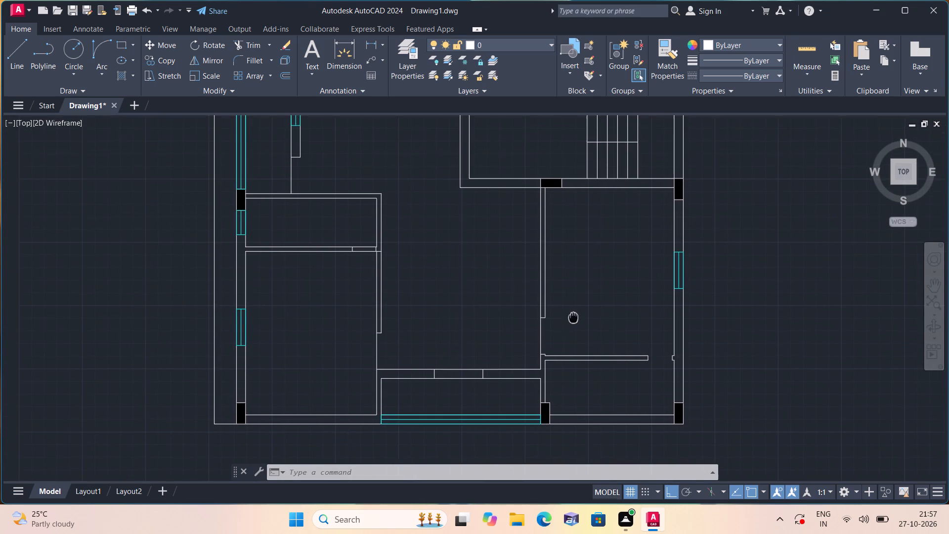
middle_drag(573, 317, 573, 318)
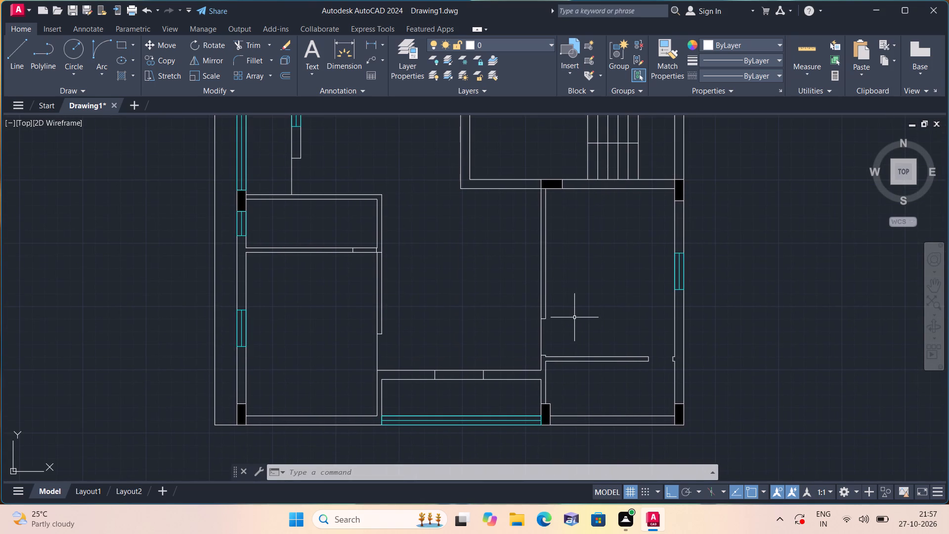
middle_drag(561, 314, 543, 376)
scroll(559, 314, down, 1)
middle_click(543, 377)
middle_click(543, 377)
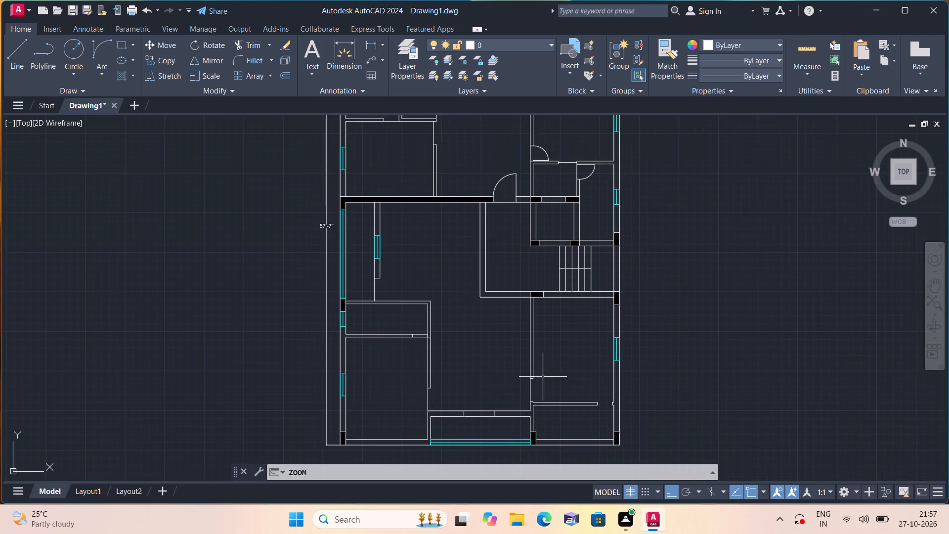
middle_drag(529, 342, 502, 236)
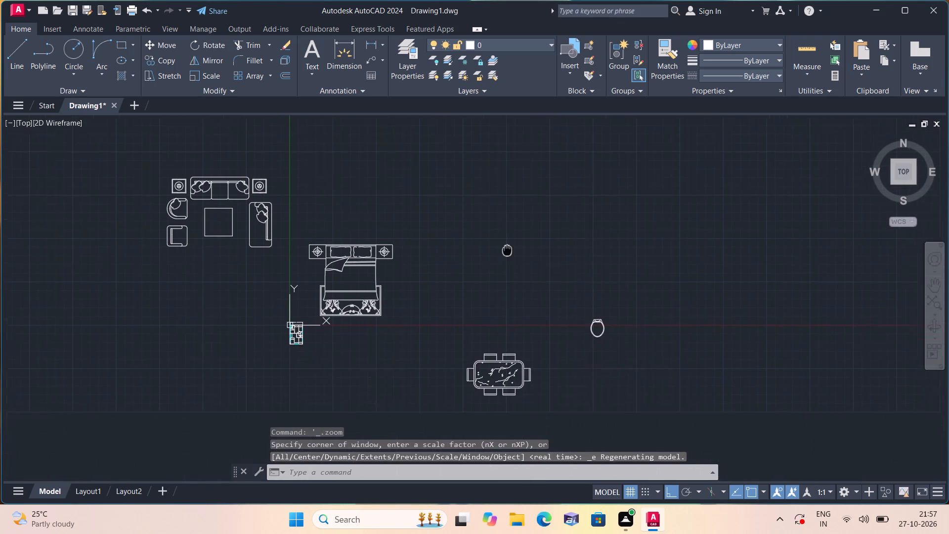
middle_drag(502, 236, 497, 227)
scroll(502, 327, down, 1)
scroll(410, 326, up, 2)
scroll(322, 302, up, 4)
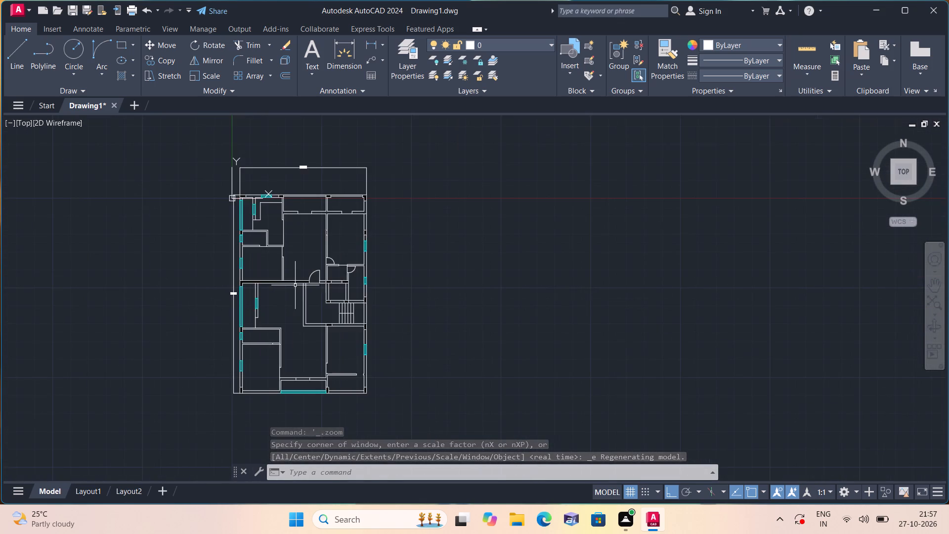
scroll(296, 285, up, 2)
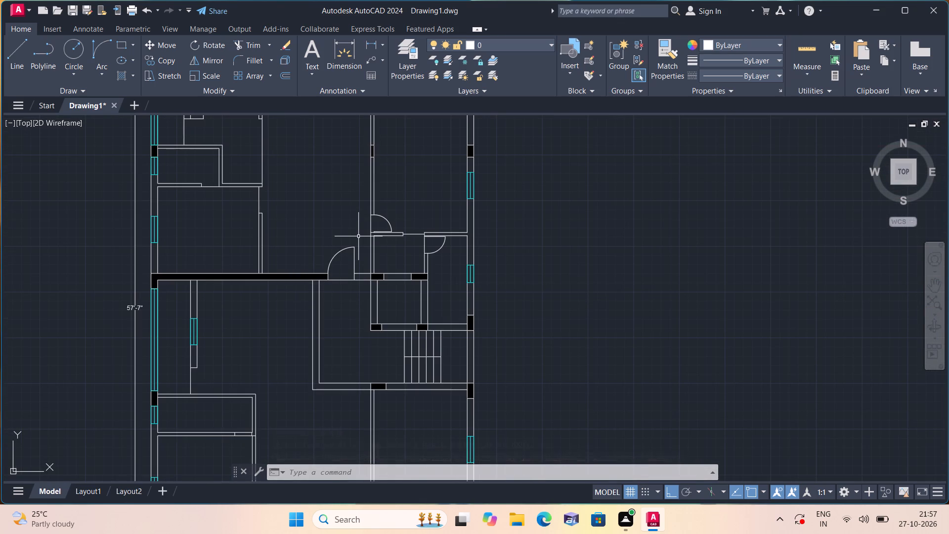
middle_drag(358, 236, 370, 256)
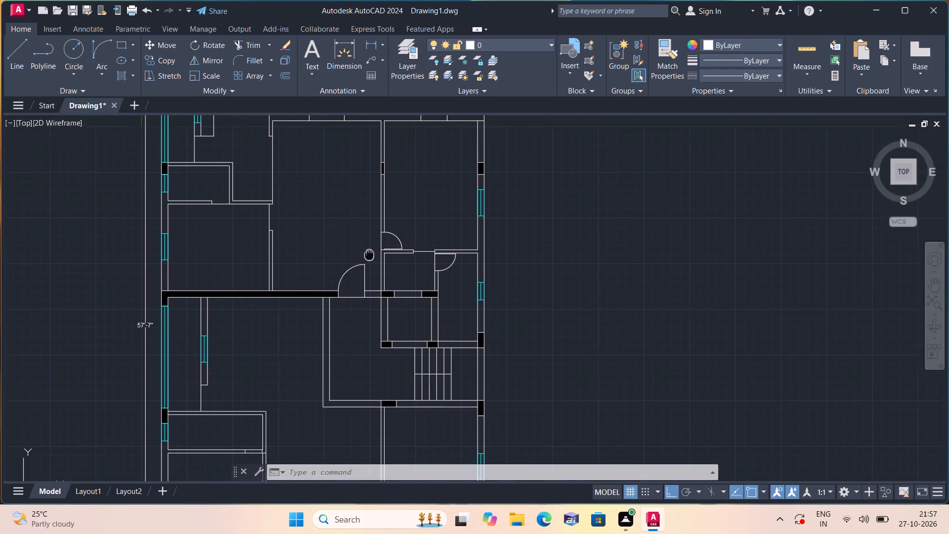
middle_drag(370, 256, 370, 257)
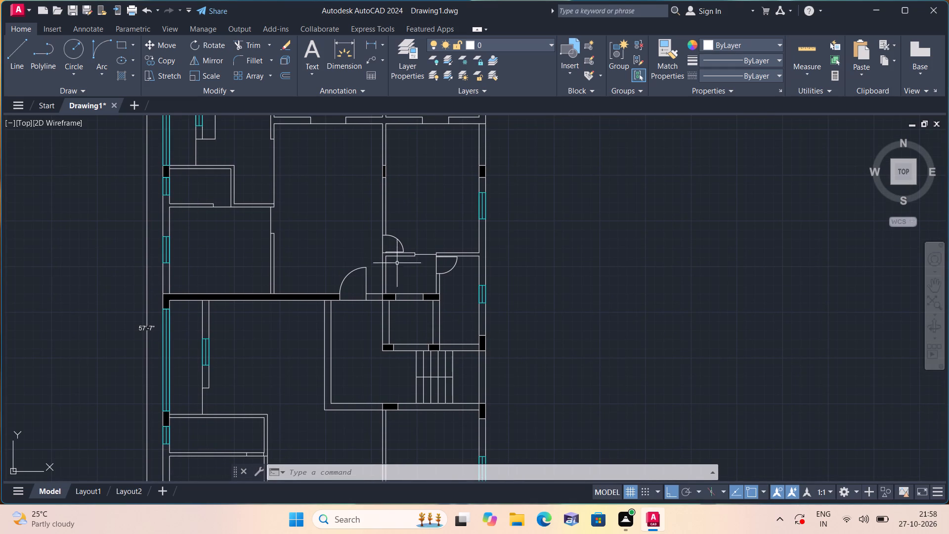
middle_drag(377, 239, 399, 276)
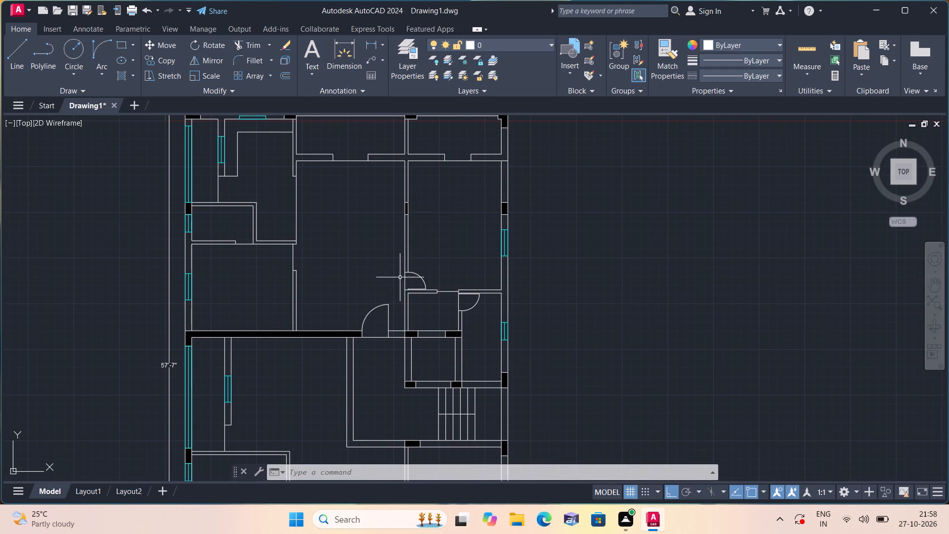
Draw the door leaf at the small upper-left room's bottom doorway: 1" left from the right-hand jamb, and 2' upward.
middle_drag(264, 203, 316, 244)
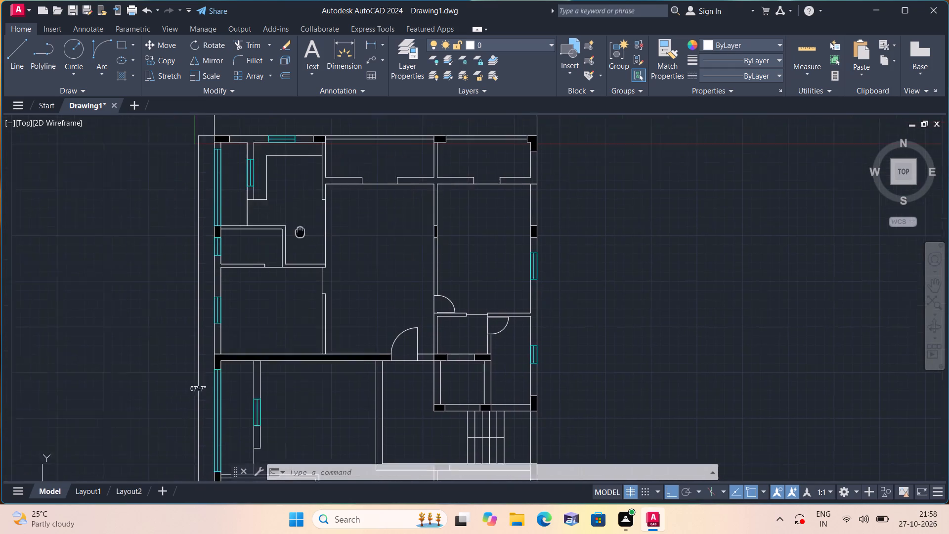
middle_drag(316, 244, 329, 254)
key(l)
scroll(325, 284, up, 2)
key(space)
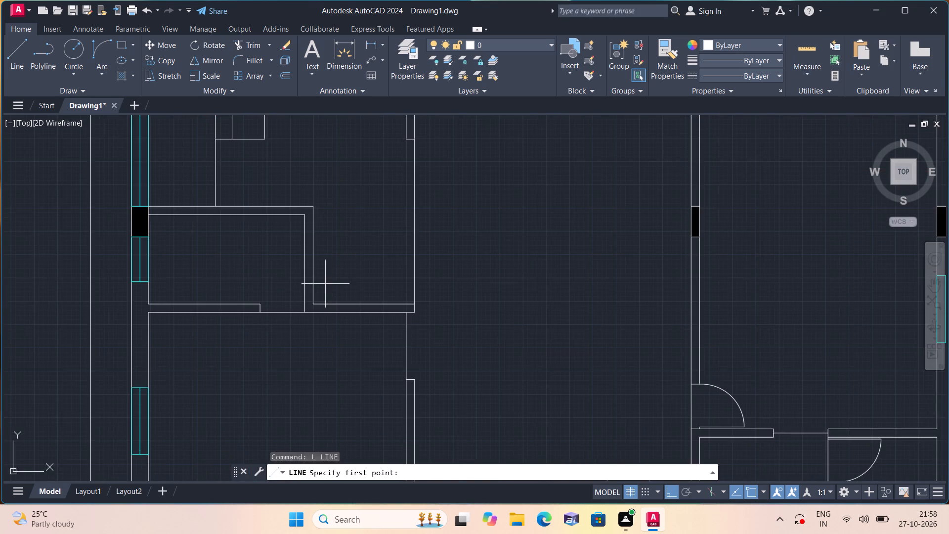
scroll(317, 294, up, 2)
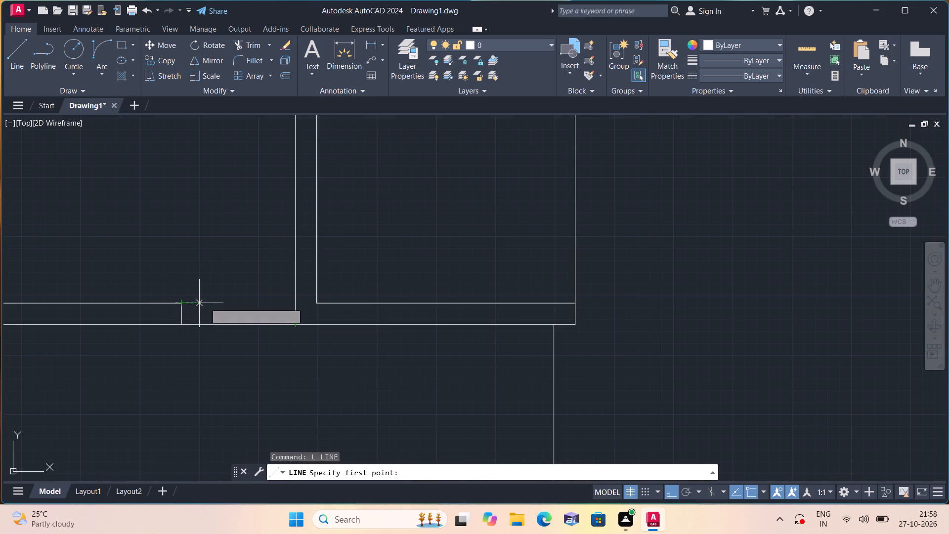
click(298, 303)
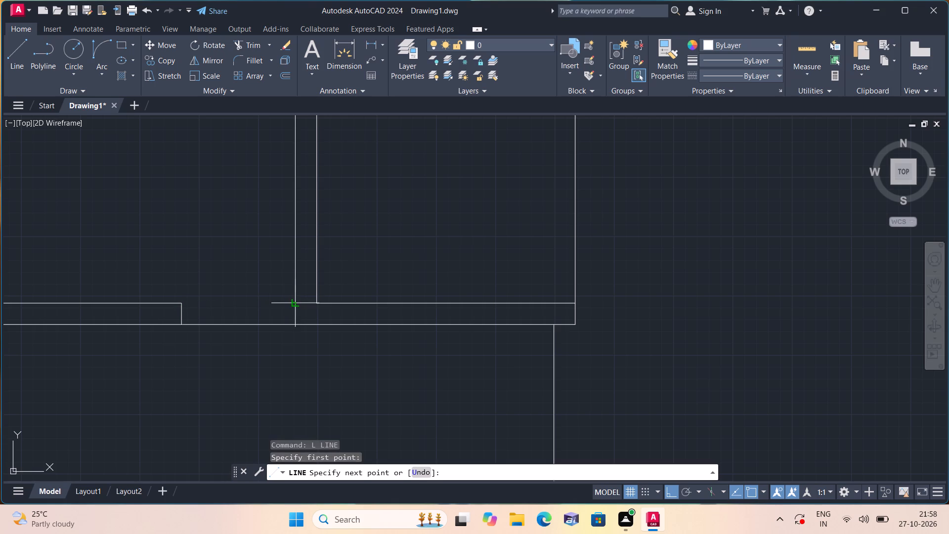
key(2)
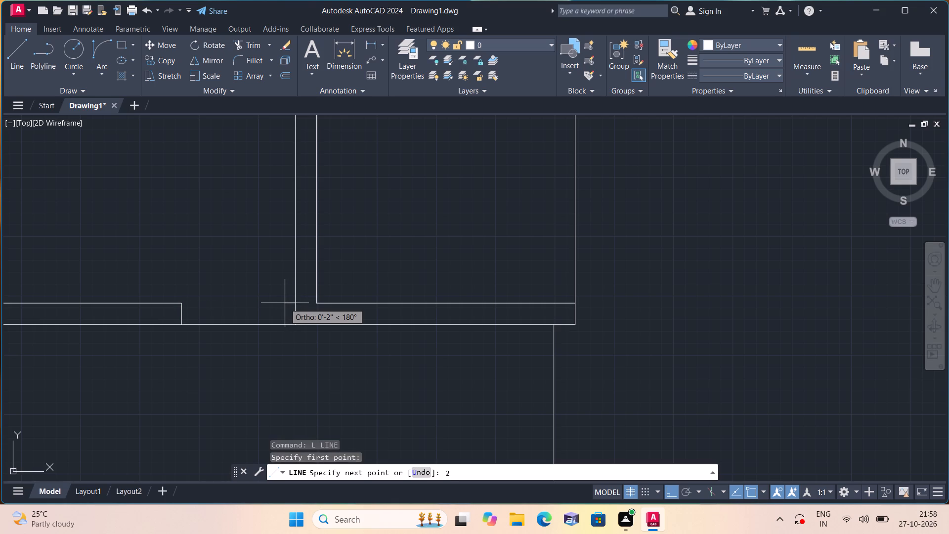
key(BackSpace)
key(1)
key(shift+quotedbl)
key(space)
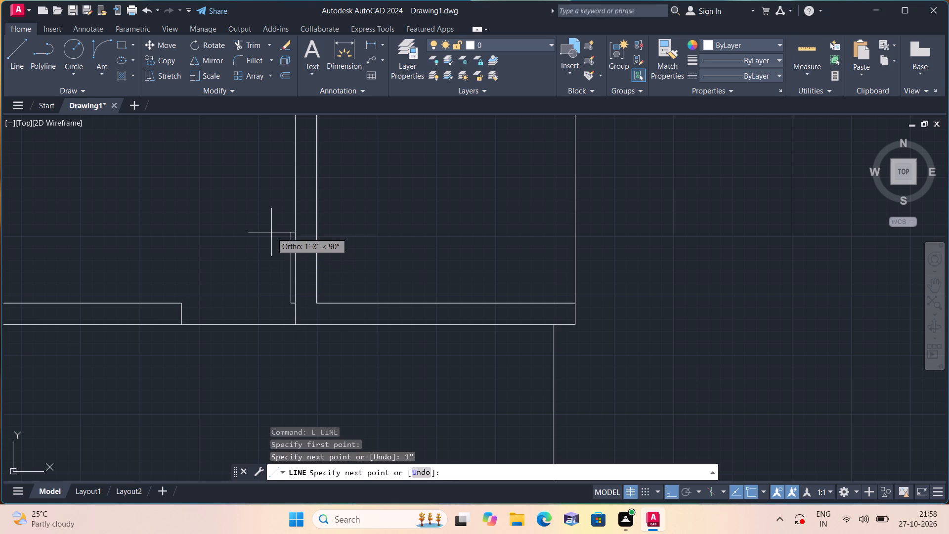
text(2')
key(space)
key(space)
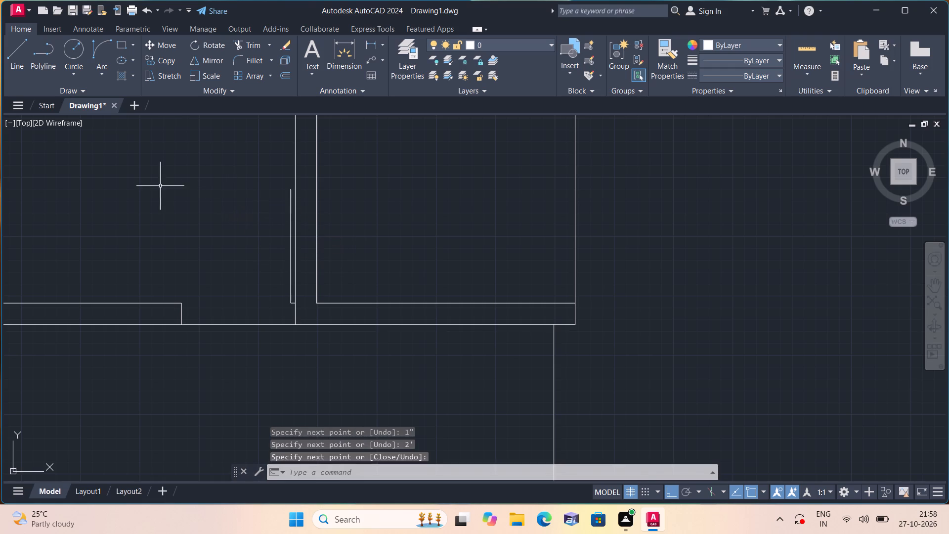
Draw the door swing arc from the top of the 2' leaf to the upper corner of the doorway's opposite jamb.
click(102, 73)
click(137, 227)
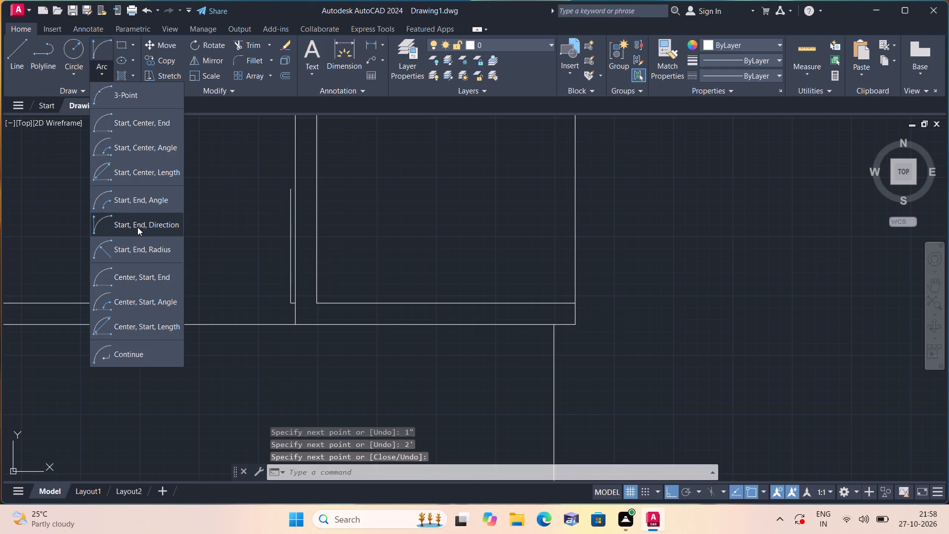
click(289, 186)
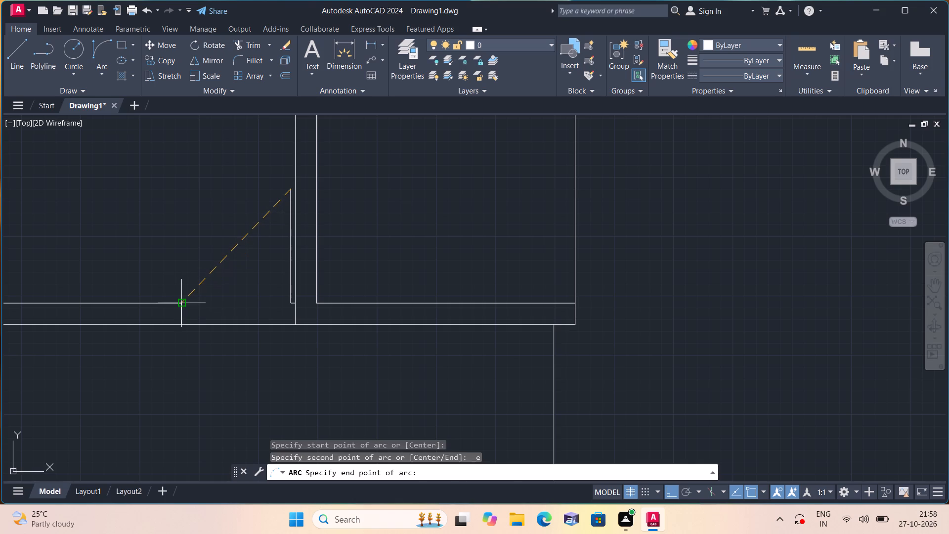
click(182, 301)
click(160, 257)
key(space)
scroll(260, 304, up, 2)
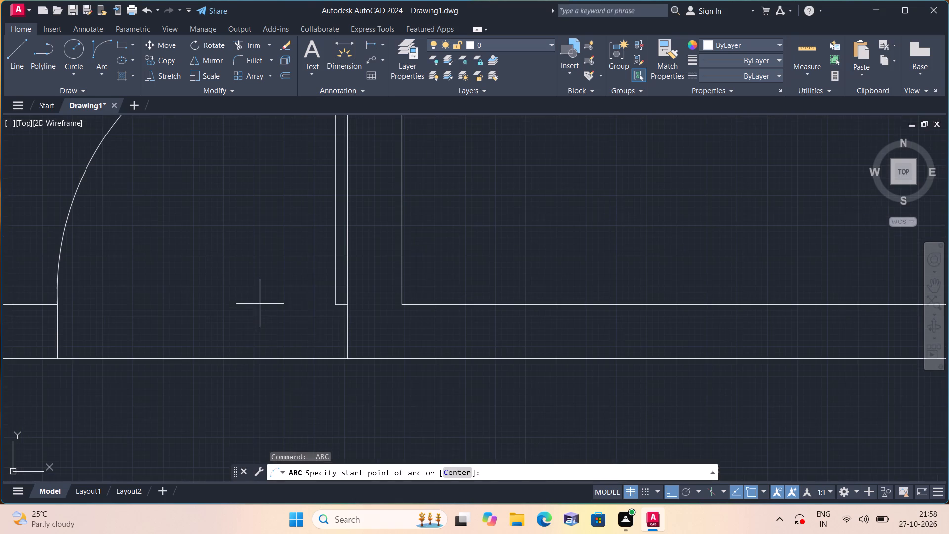
Draw a vertical line from the door leaf's lower corner down to the wall's lower face at the small upper-left room's doorway.
key(space)
key(Escape)
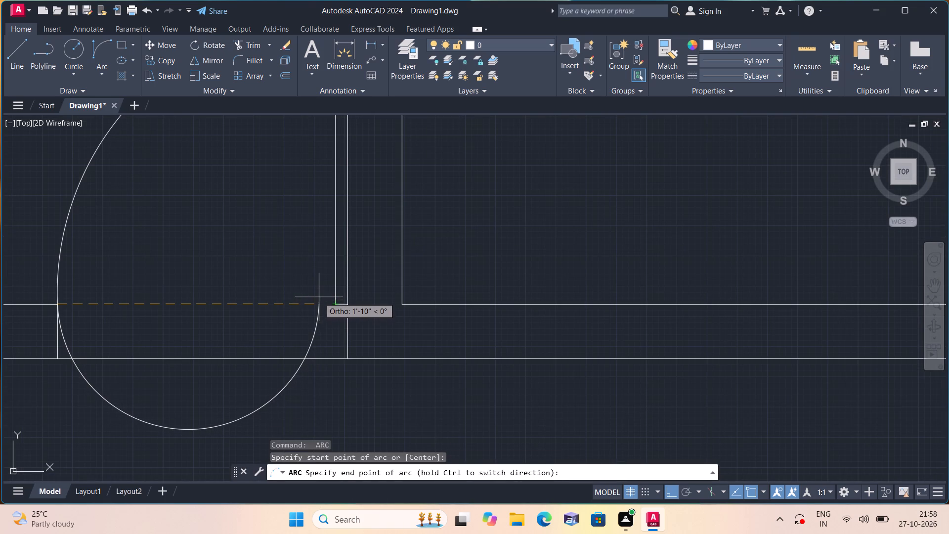
key(l)
key(space)
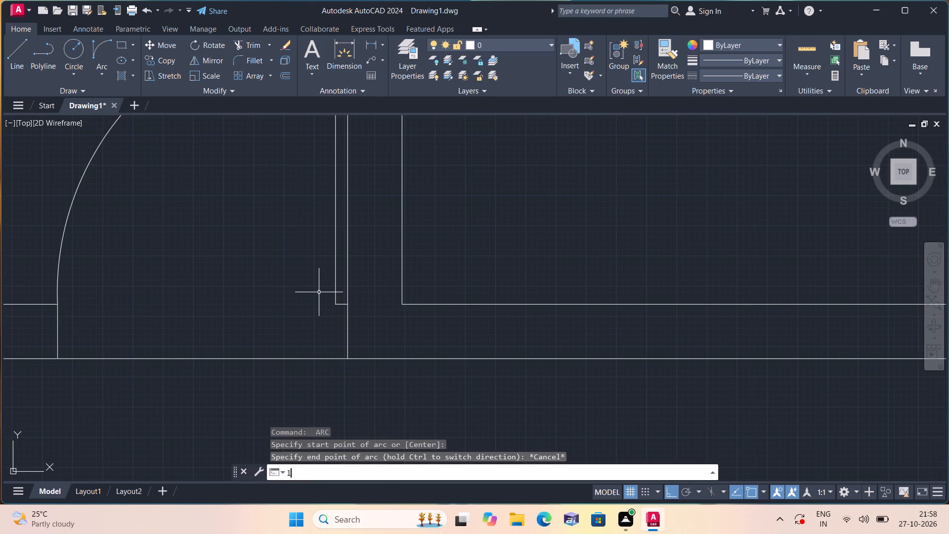
click(332, 304)
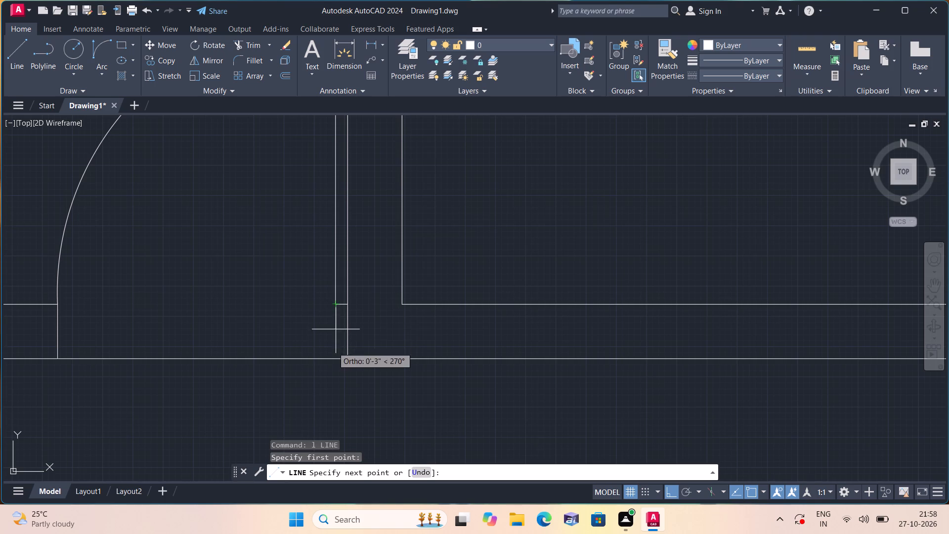
click(332, 356)
key(space)
Erase the short horizontal line across the bottom of the door leaf.
scroll(346, 310, up, 2)
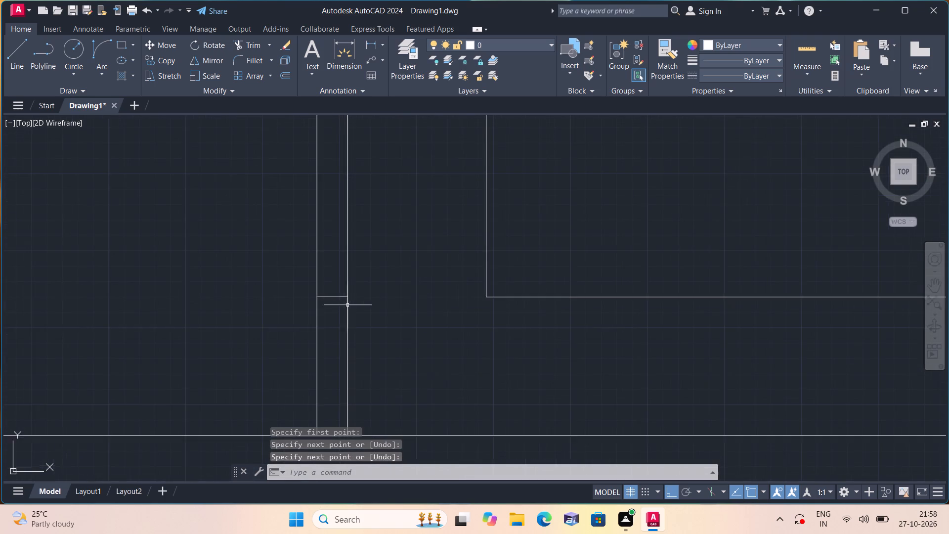
scroll(344, 286, up, 1)
drag(331, 299, 334, 314)
drag(333, 313, 316, 274)
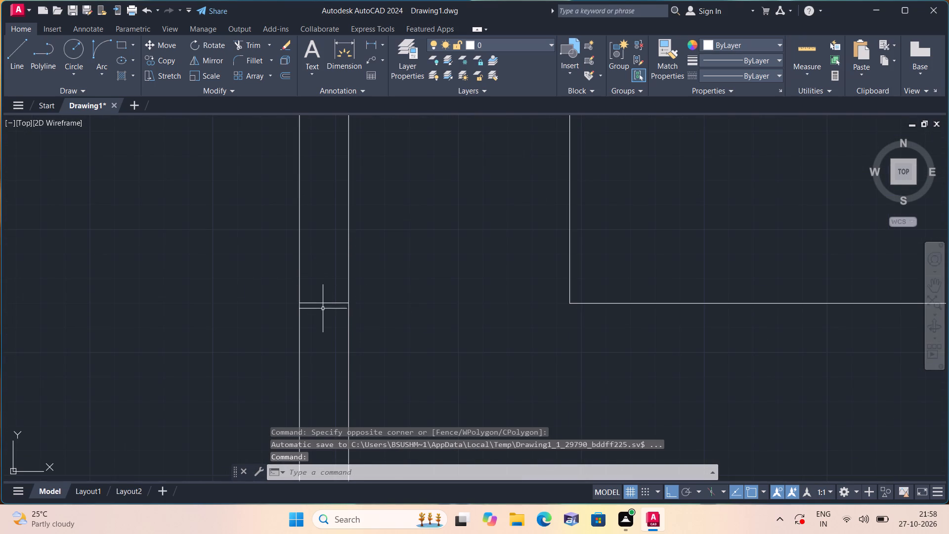
drag(333, 324, 327, 300)
click(323, 283)
key(Delete)
Look over the floor plan from the upper rooms down to the lower unit, checking for elements still missing.
scroll(341, 276, down, 1)
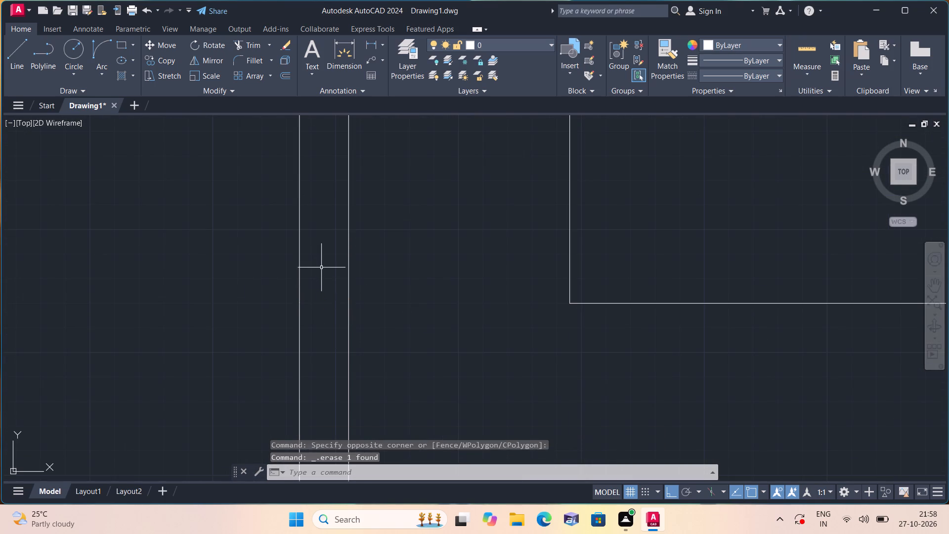
scroll(364, 276, down, 6)
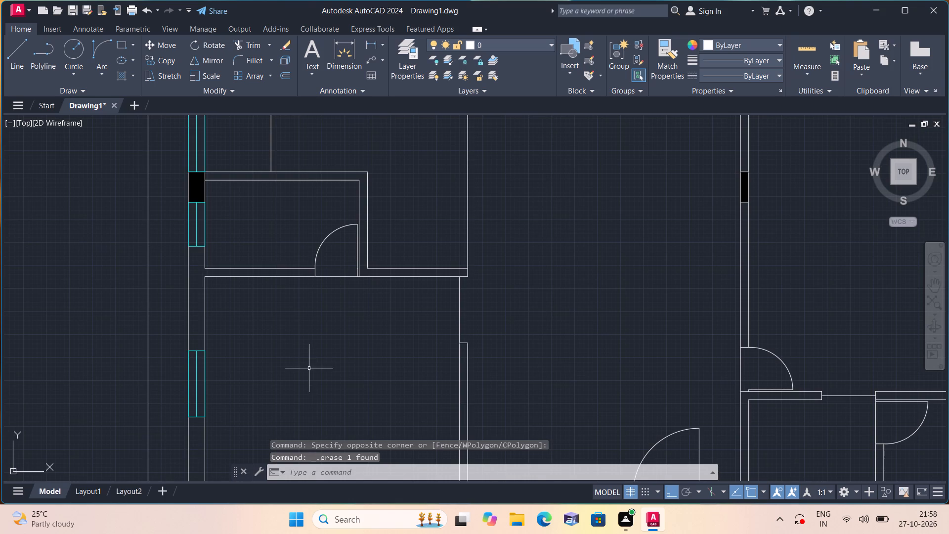
scroll(313, 369, down, 1)
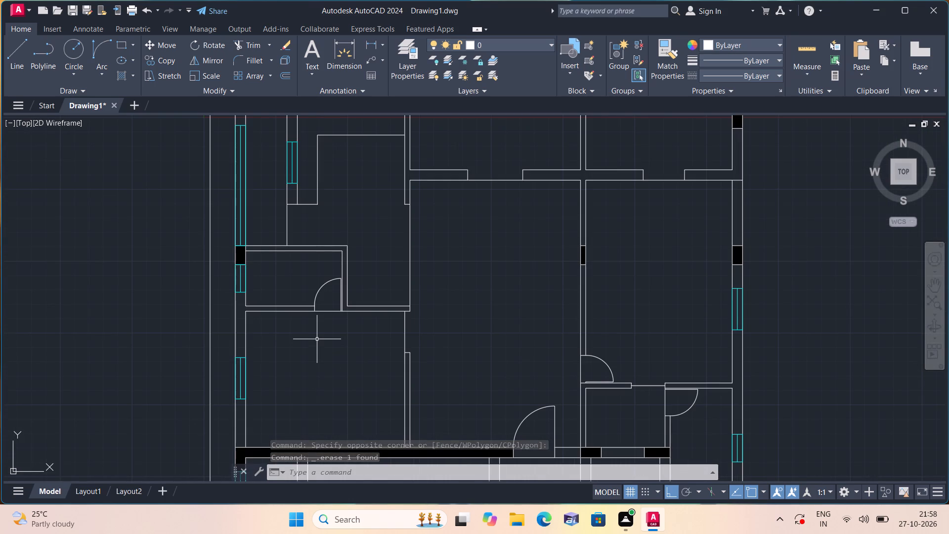
middle_drag(306, 306, 243, 415)
scroll(297, 310, down, 1)
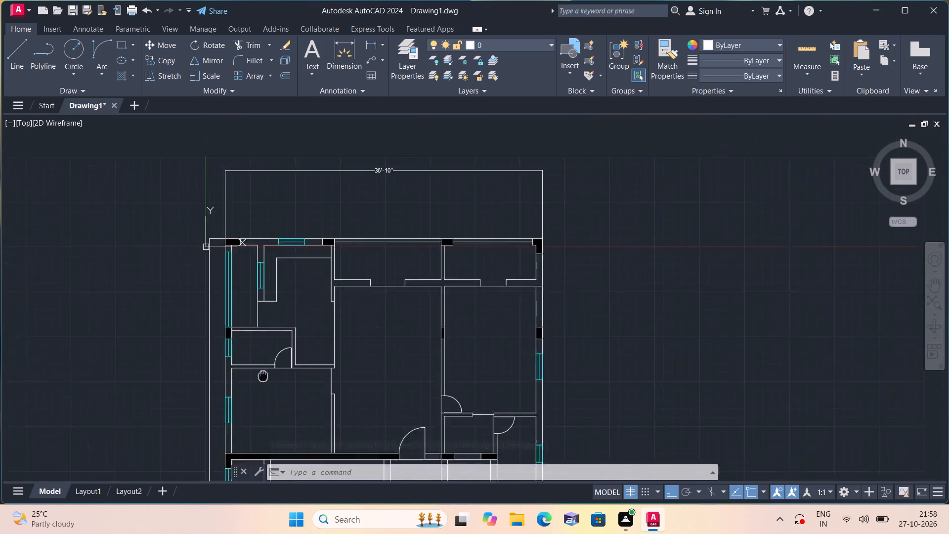
middle_drag(243, 415, 239, 425)
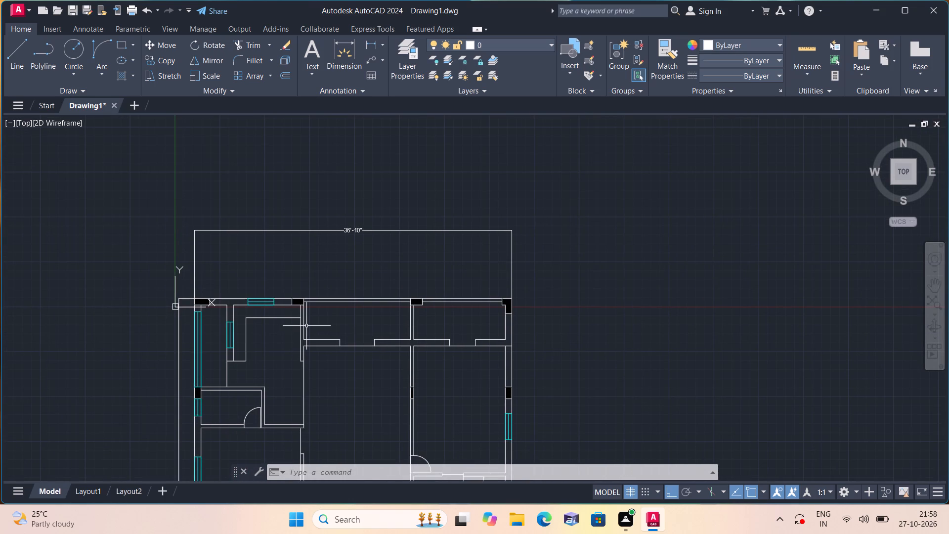
middle_drag(343, 368, 334, 345)
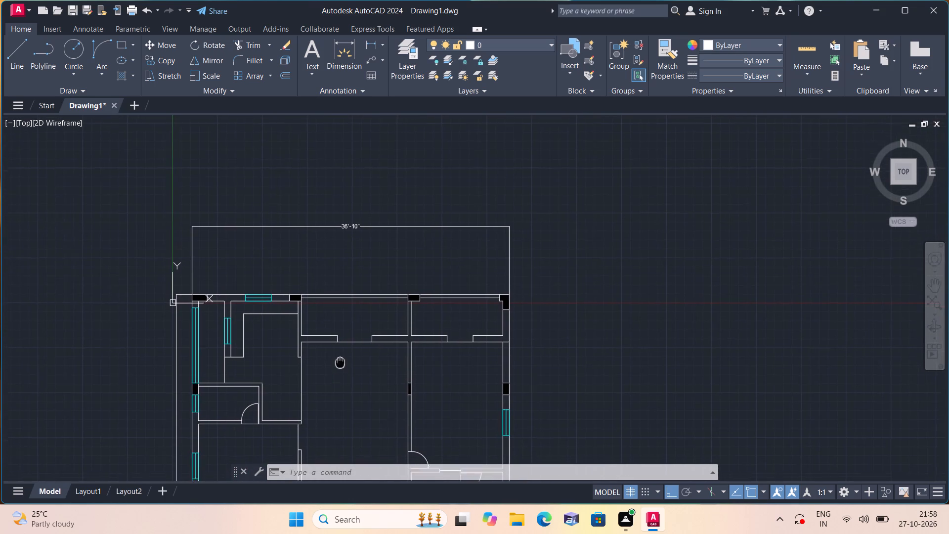
middle_drag(334, 345, 319, 273)
middle_drag(353, 314, 348, 280)
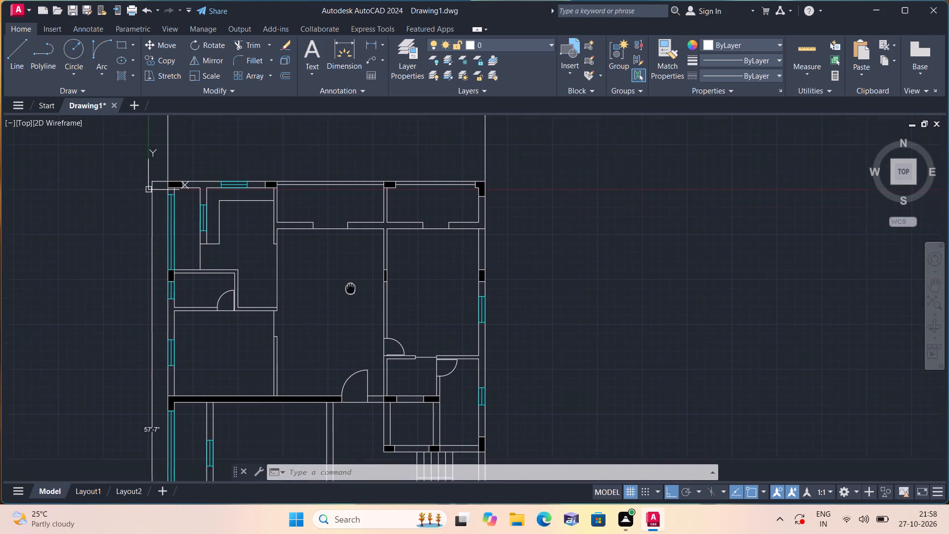
middle_drag(348, 280, 347, 269)
middle_click(347, 269)
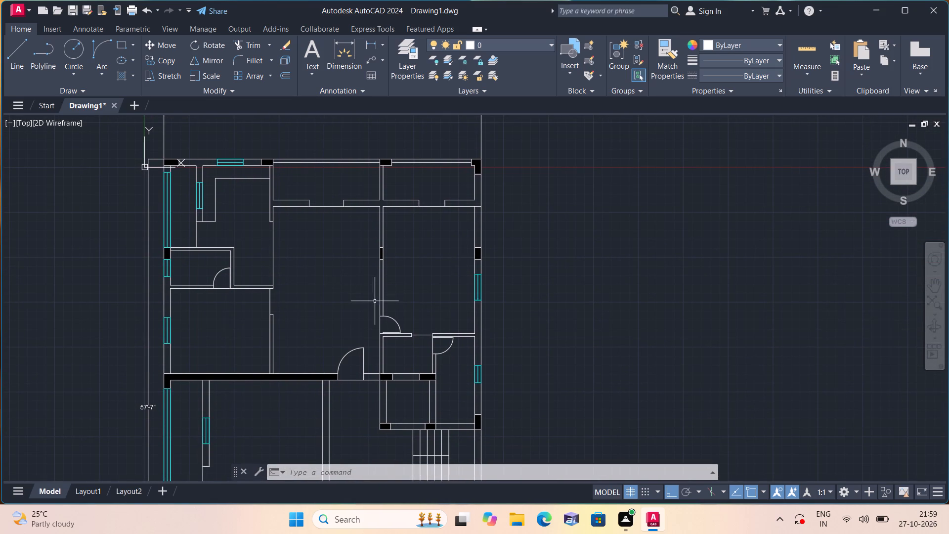
middle_drag(371, 294, 358, 252)
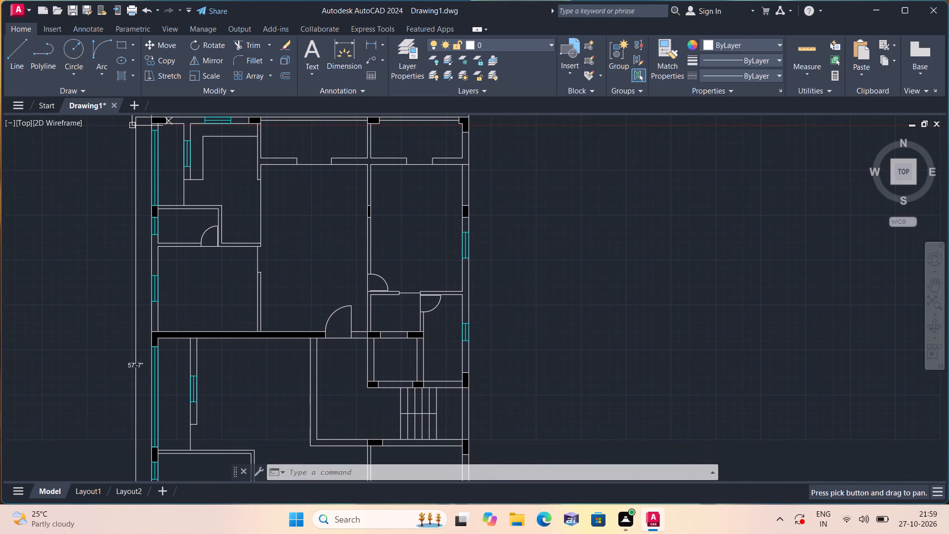
middle_drag(382, 325, 381, 323)
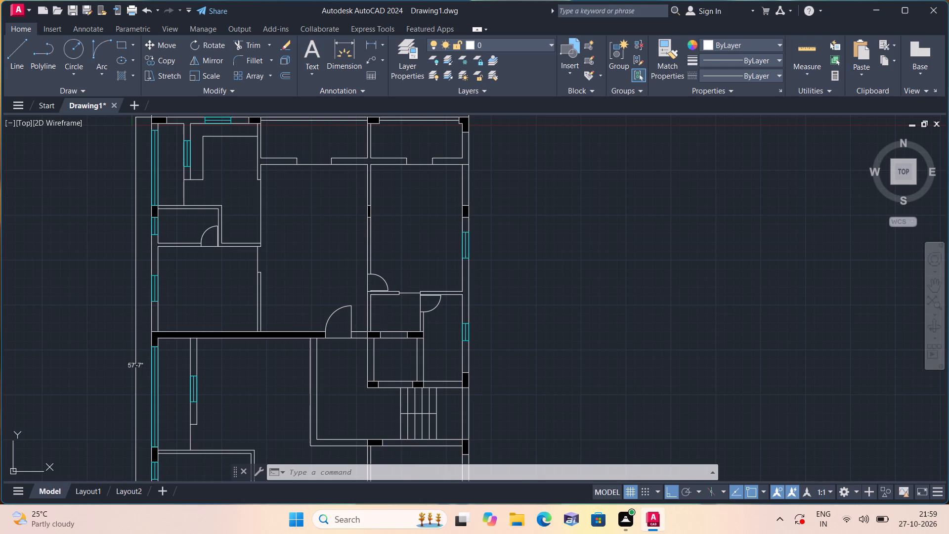
middle_drag(381, 323, 372, 255)
middle_drag(371, 250, 371, 240)
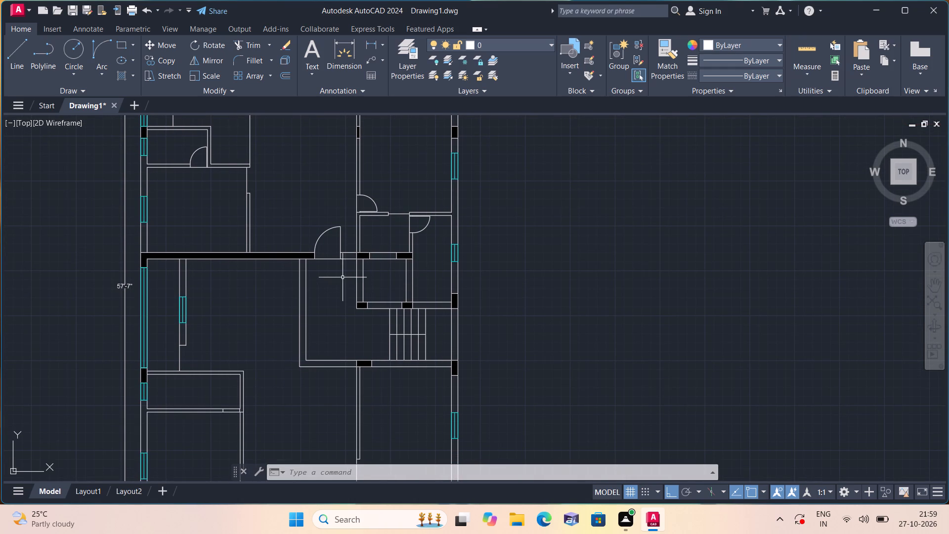
Draw the stepped counter outline in the lower unit's upper-left room, from the short inner wall's lower end around to the thick black wall.
key(l)
key(space)
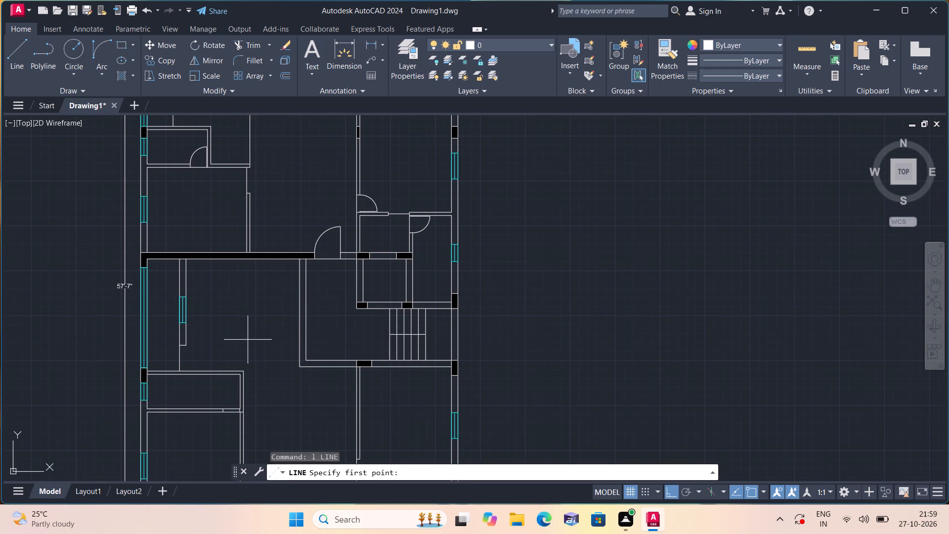
scroll(213, 337, up, 1)
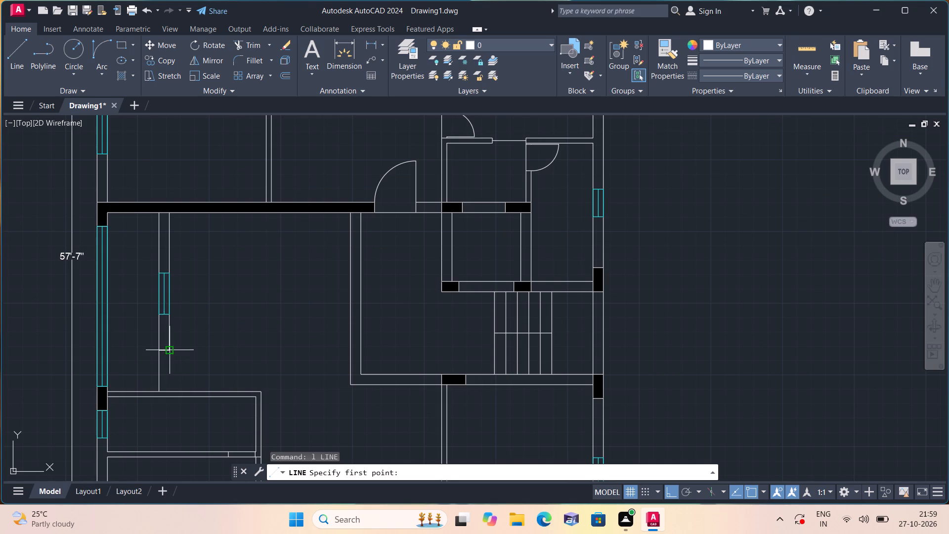
click(170, 352)
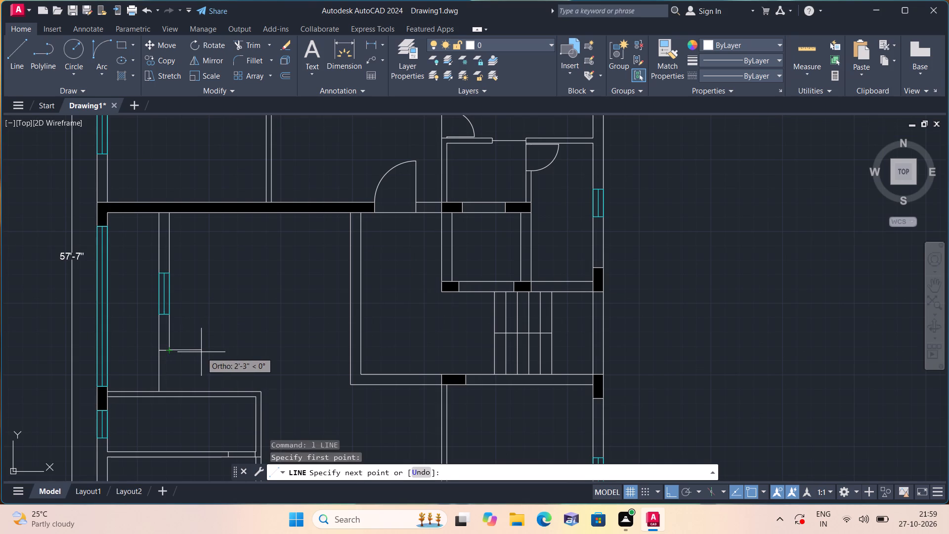
click(207, 351)
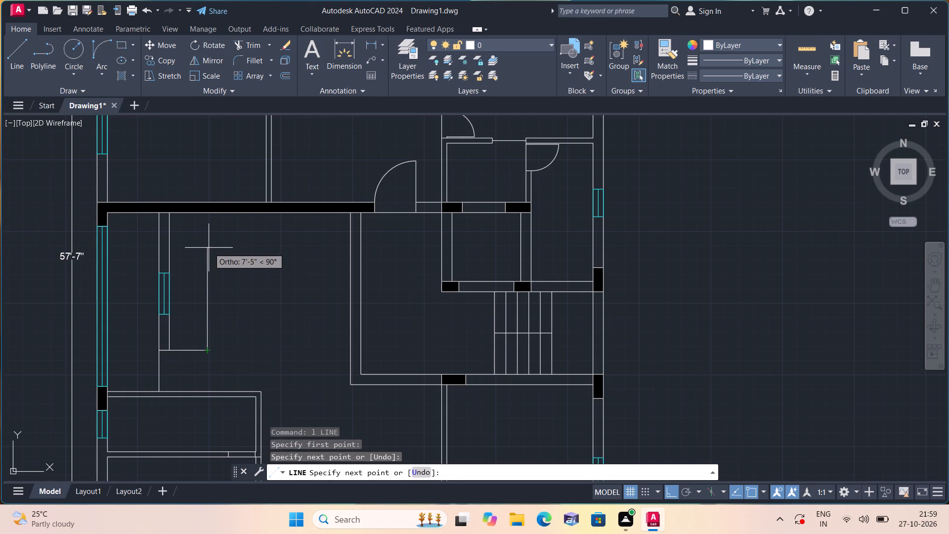
click(205, 234)
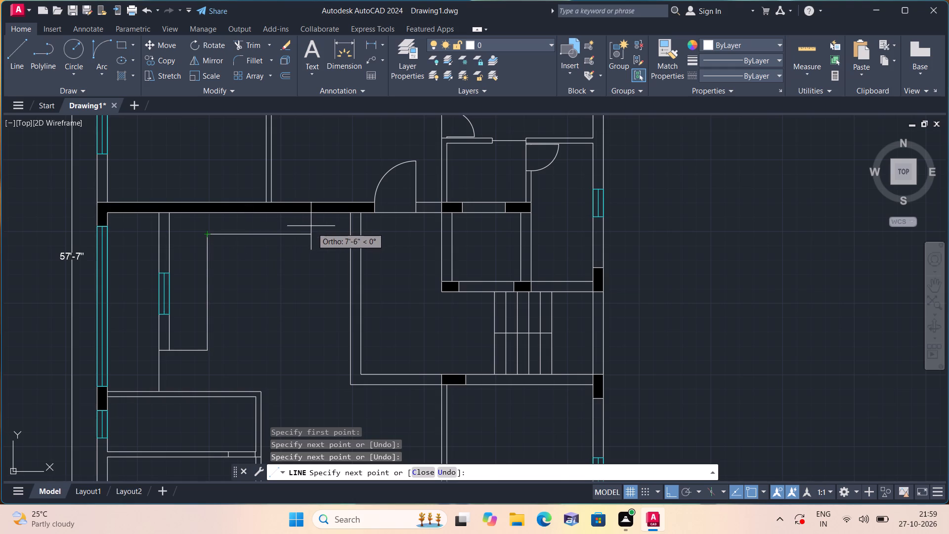
click(315, 230)
click(312, 210)
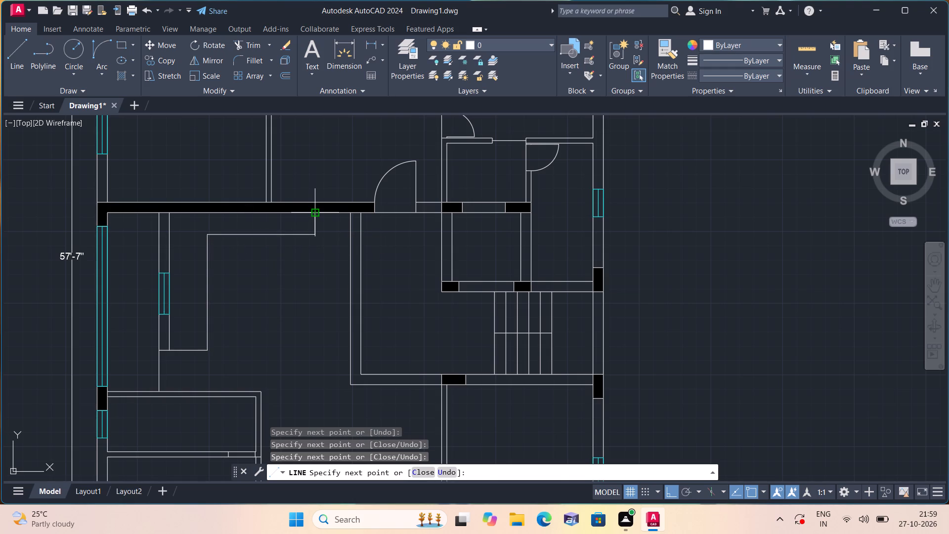
key(space)
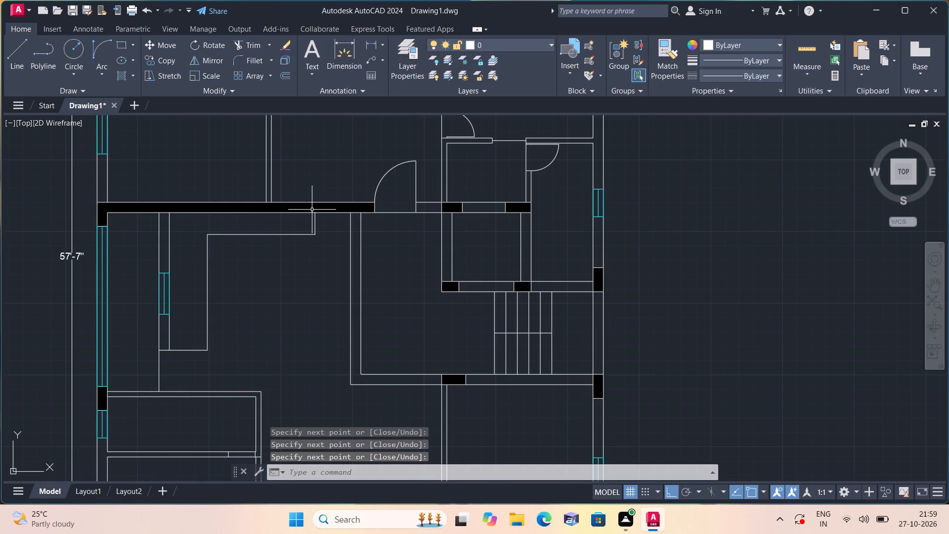
Trim both wall faces between the cross lines to open the doorway in the lower unit's small left room's bottom wall.
middle_drag(356, 318, 335, 240)
scroll(356, 318, down, 1)
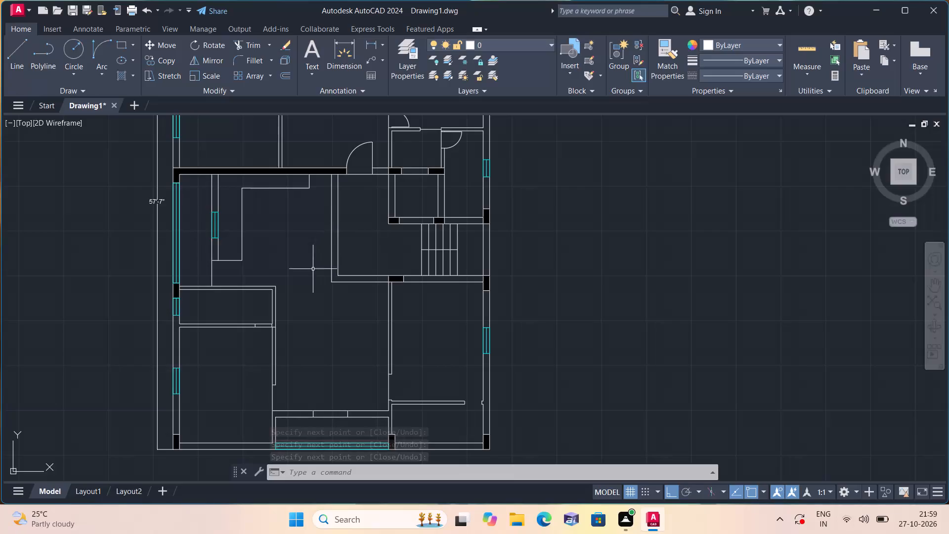
scroll(249, 318, up, 2)
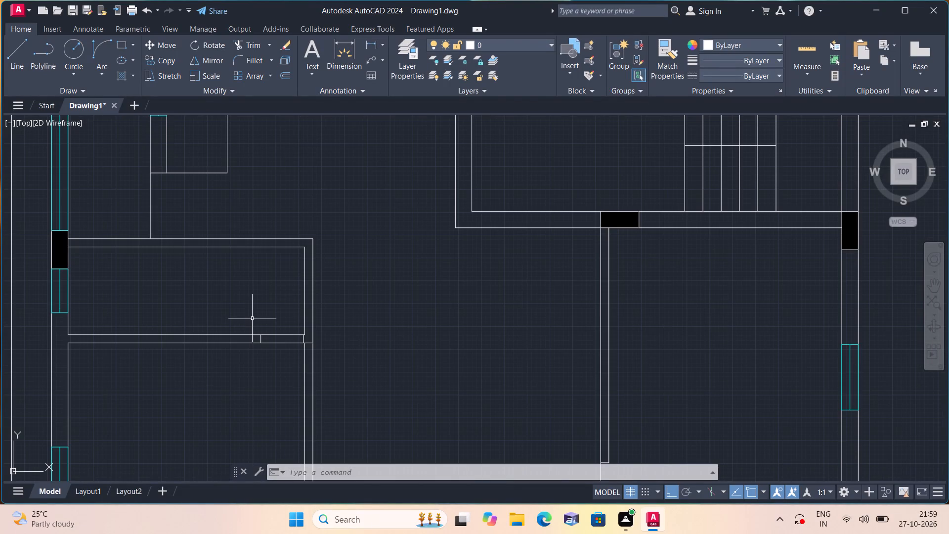
text(trim)
key(space)
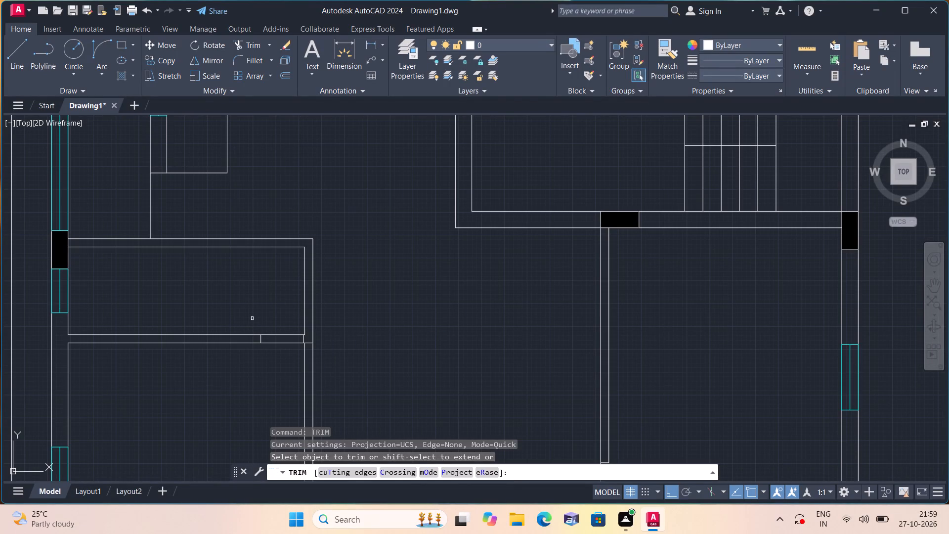
drag(272, 313, 289, 362)
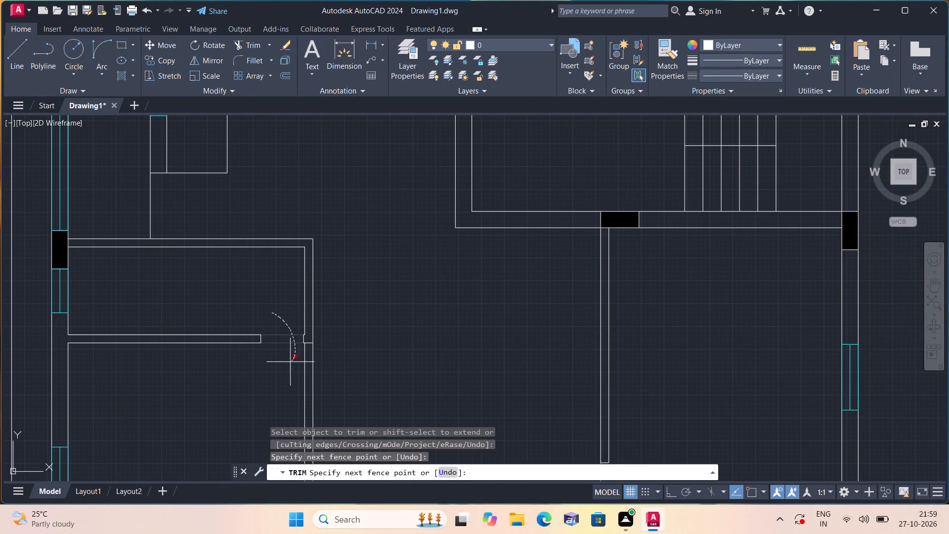
Trim both wall faces between the cross lines to open the doorway in the central bottom room's wall, above the wide window.
scroll(279, 374, down, 1)
middle_drag(264, 379, 250, 333)
scroll(262, 379, down, 1)
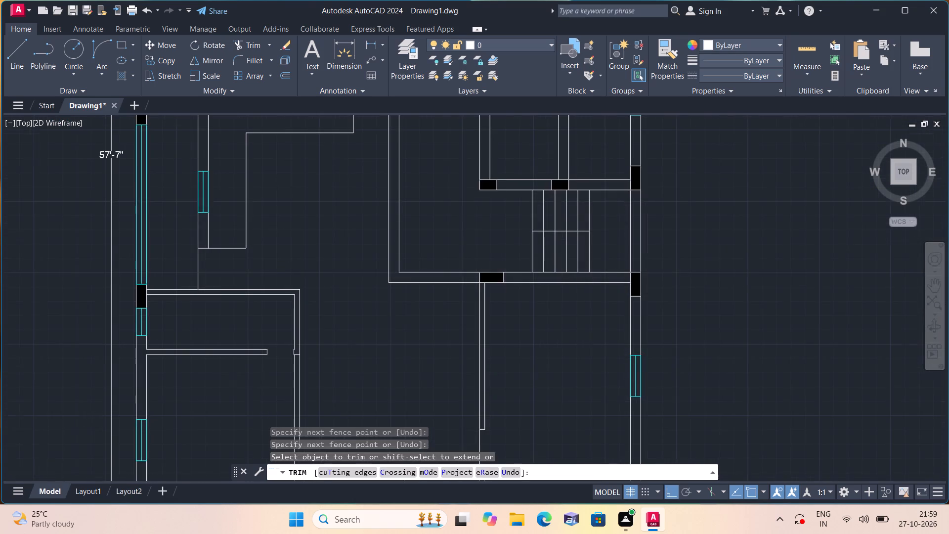
middle_drag(250, 333, 245, 311)
scroll(245, 311, down, 1)
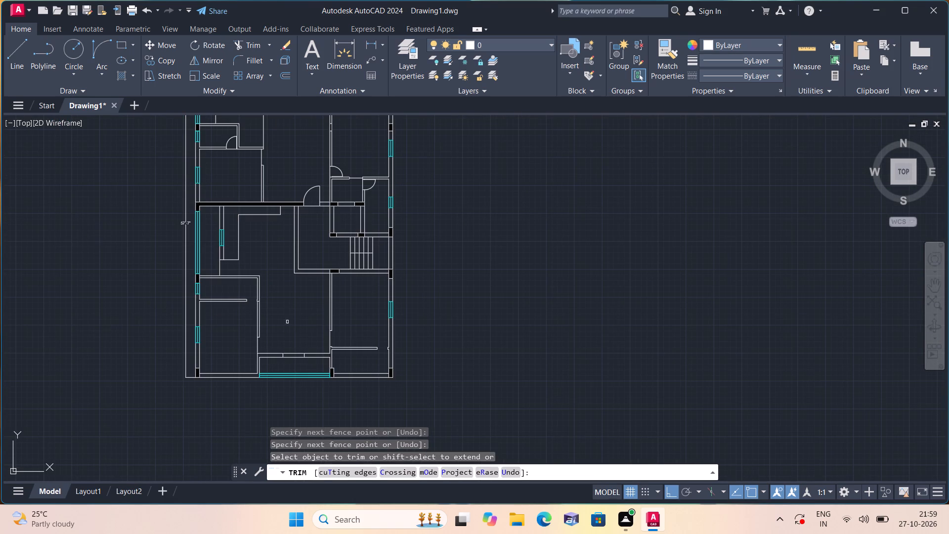
scroll(308, 344, up, 1)
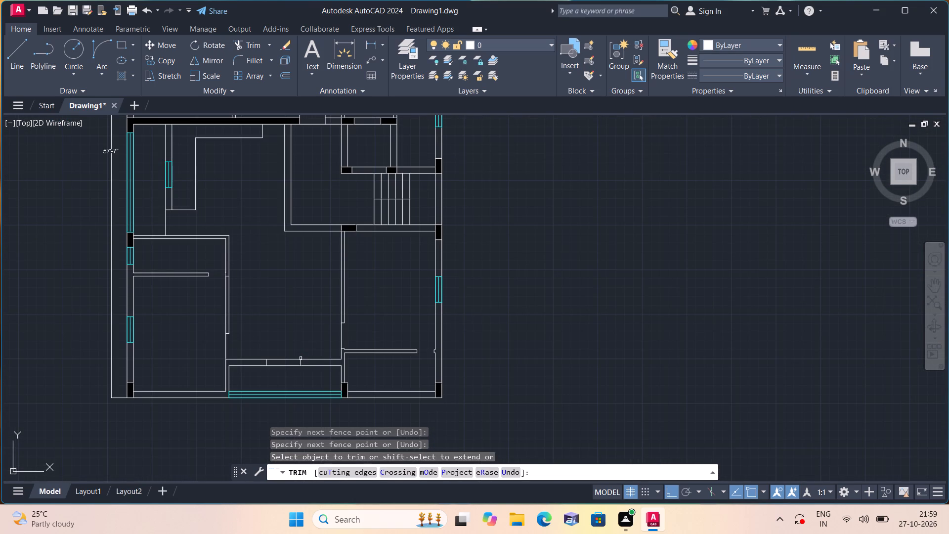
drag(290, 369, 280, 327)
Look over the whole floor plan and the lower unit, checking the doorway openings for missing doors.
middle_drag(279, 323, 277, 337)
scroll(276, 323, down, 1)
middle_drag(277, 337, 294, 416)
scroll(294, 416, down, 1)
scroll(295, 416, up, 1)
middle_drag(295, 415, 292, 347)
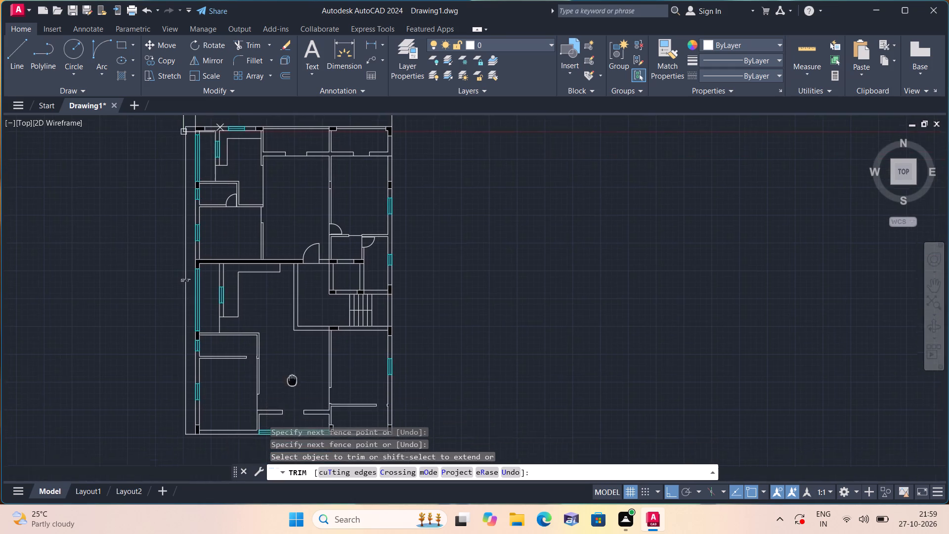
middle_drag(292, 347, 307, 248)
scroll(295, 306, up, 1)
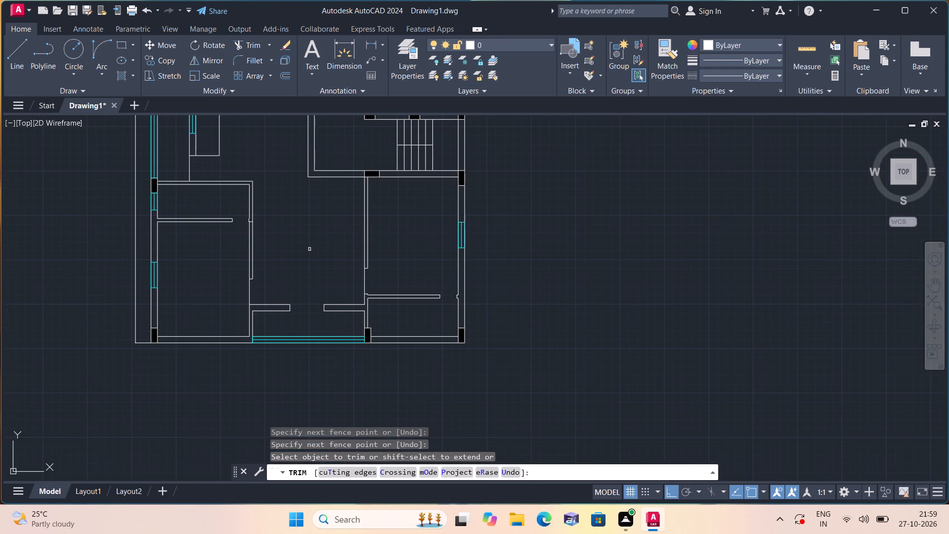
Draw a threshold line across the doorway above the wide window, joining the ends of the wall's lower face.
key(space)
key(space)
key(space)
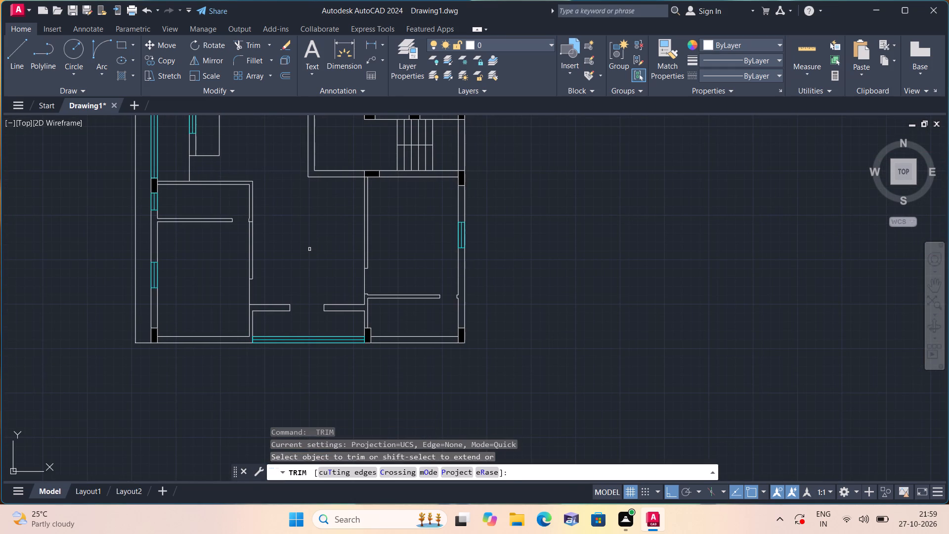
key(l)
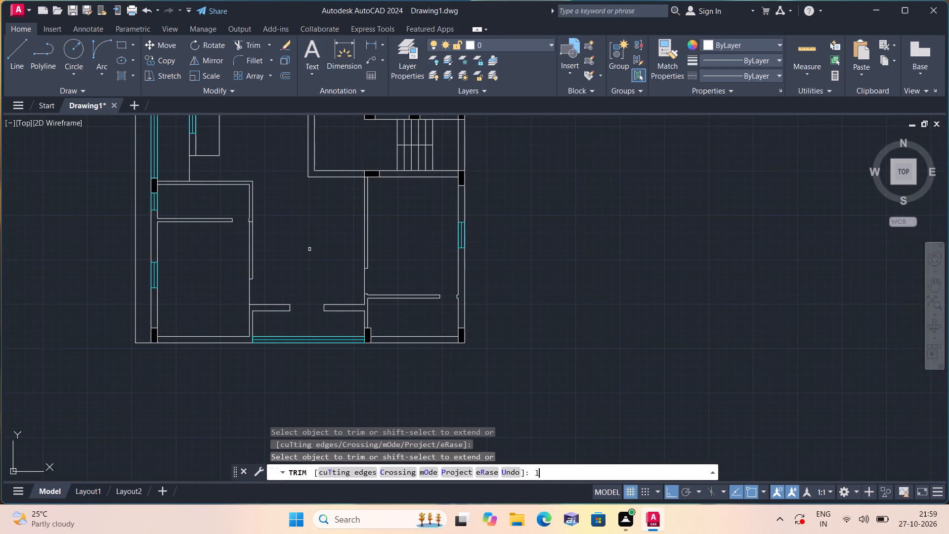
key(Escape)
text(l)
key(space)
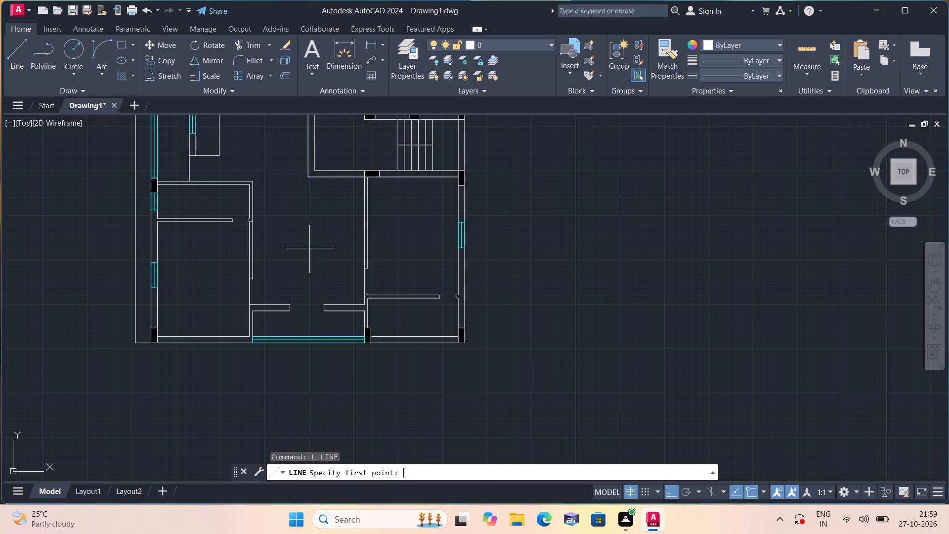
scroll(297, 308, up, 2)
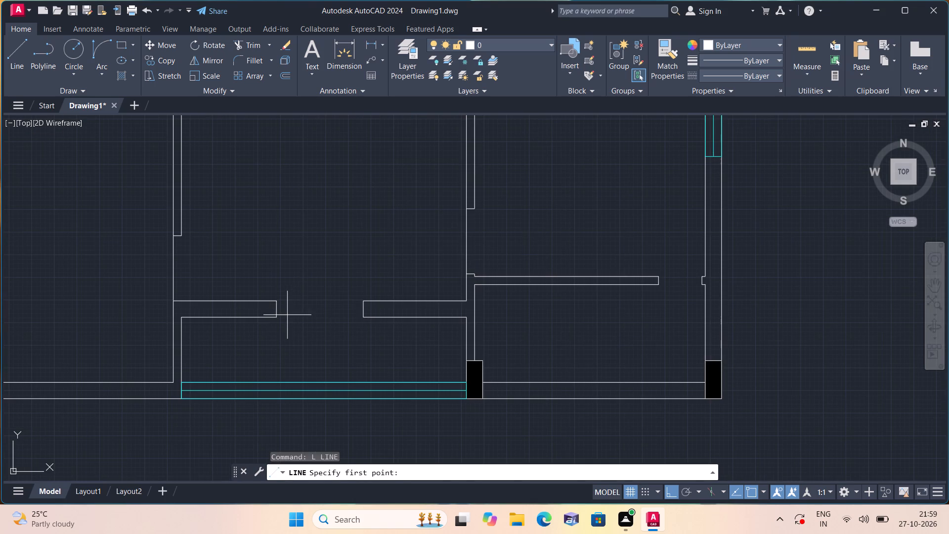
click(277, 317)
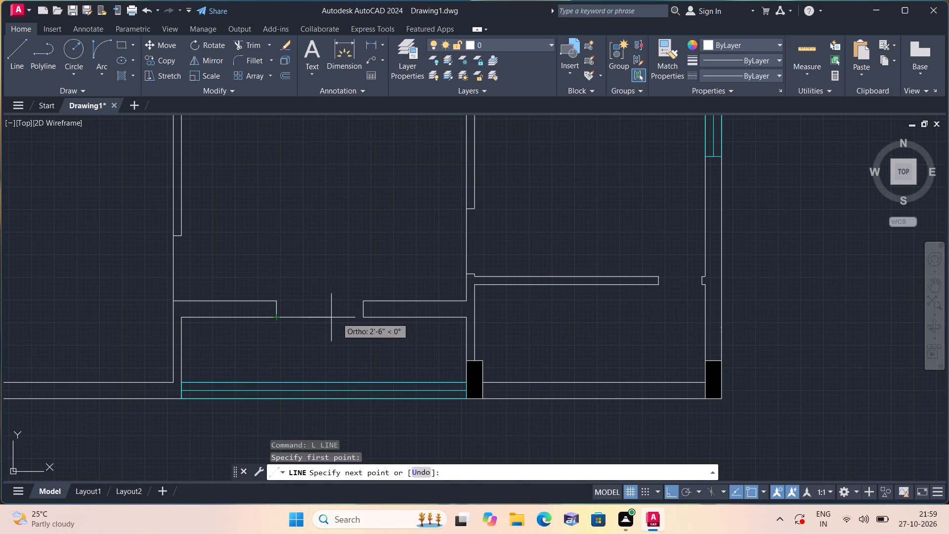
click(363, 316)
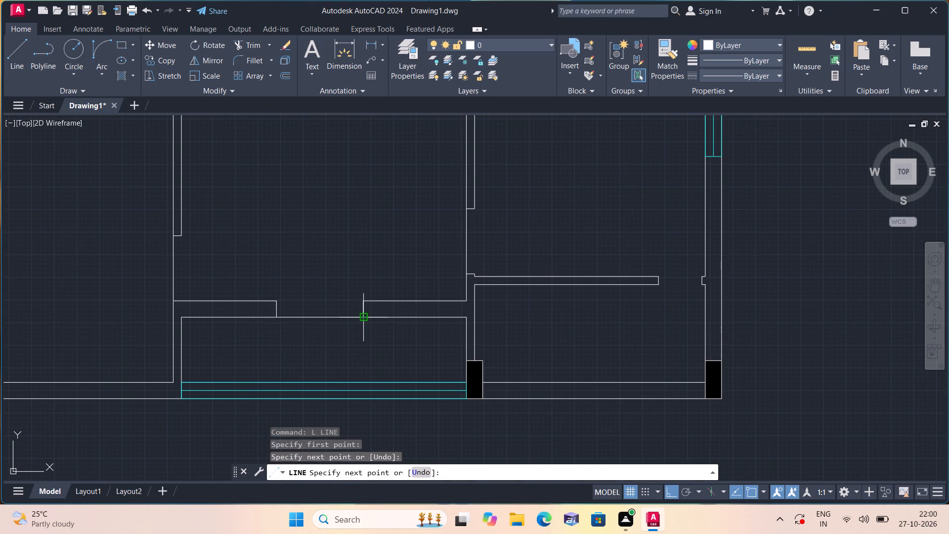
key(space)
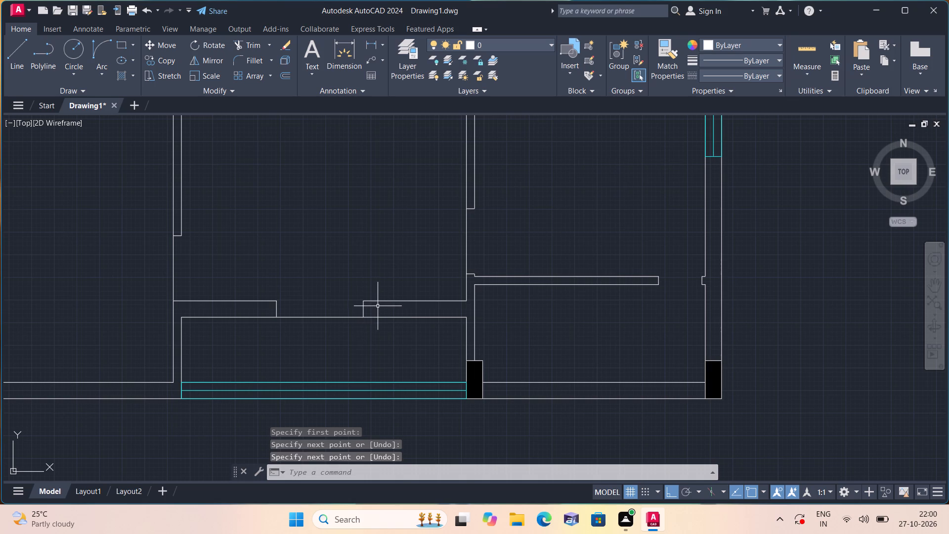
Offset the staircase's leftmost tread line 10" to the left four times in succession, adding four more treads.
scroll(382, 293, down, 2)
middle_drag(418, 233, 449, 317)
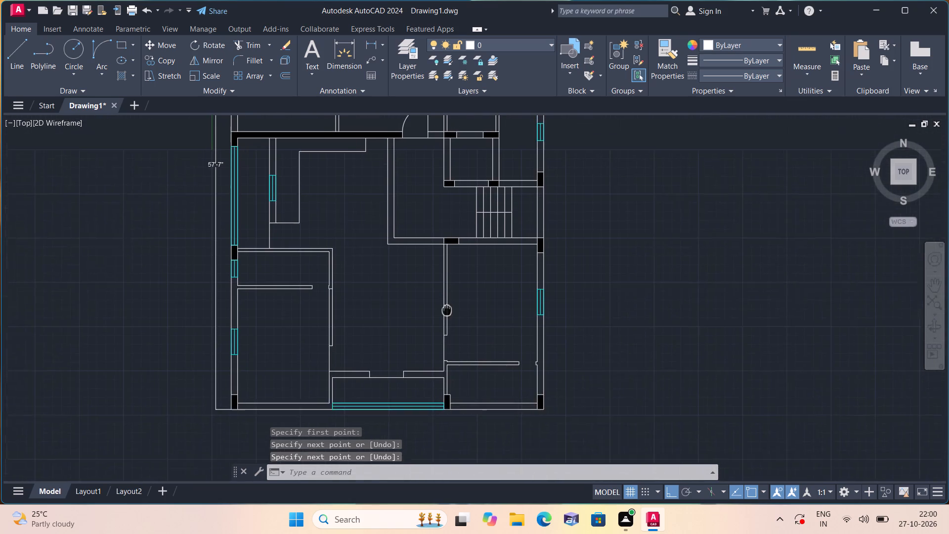
middle_drag(449, 317, 465, 369)
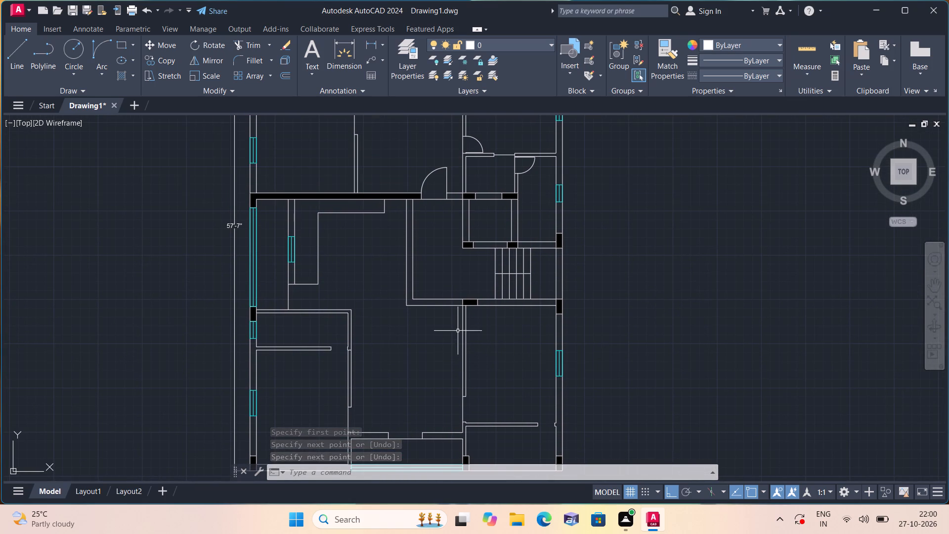
middle_drag(448, 314, 470, 362)
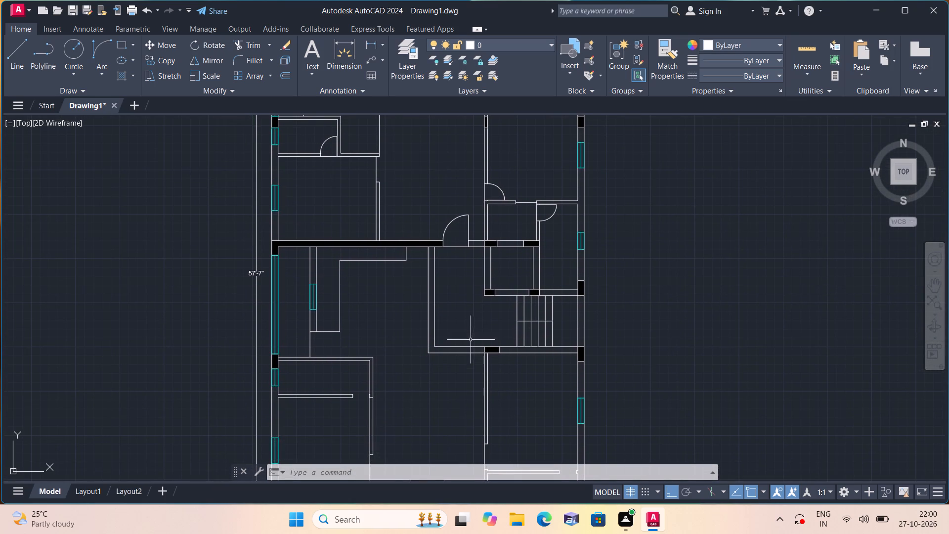
scroll(533, 315, up, 3)
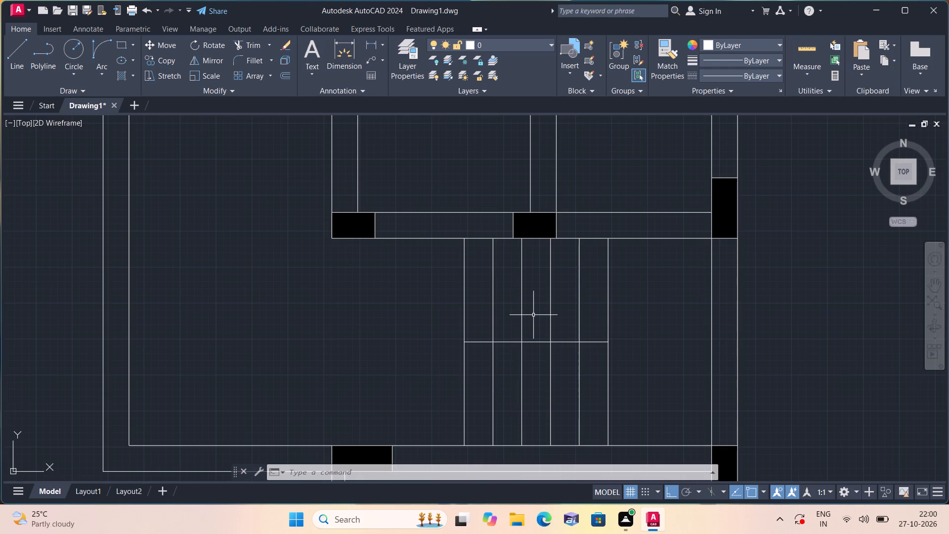
scroll(533, 315, up, 2)
scroll(518, 308, down, 2)
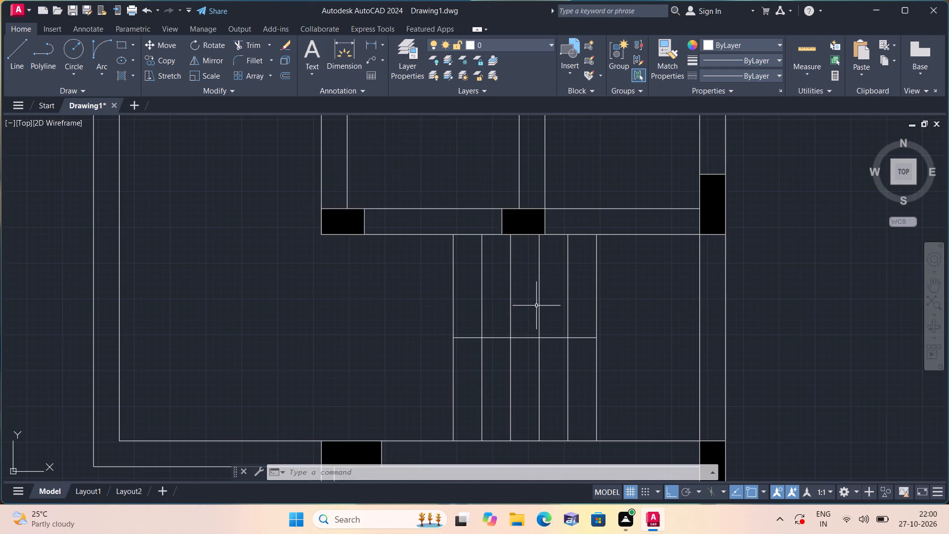
text(off)
key(space)
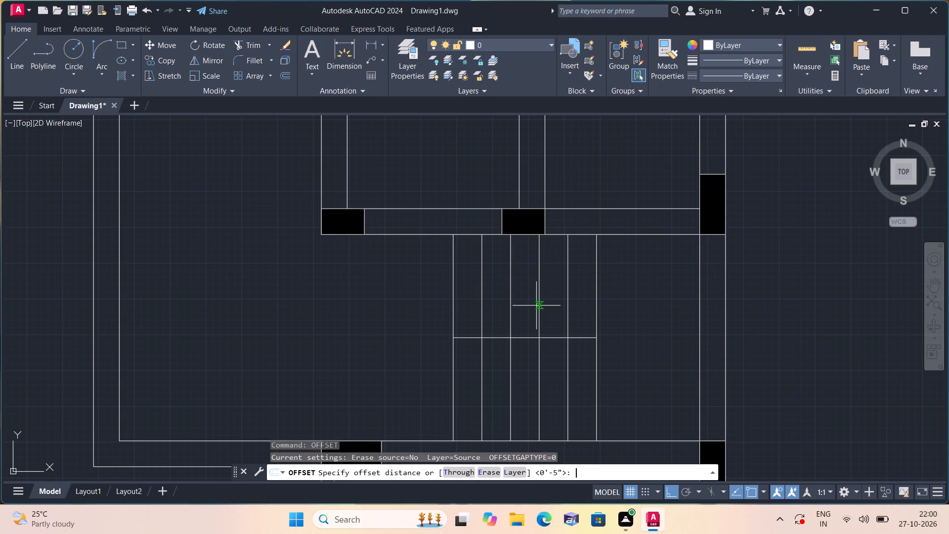
text(10")
key(space)
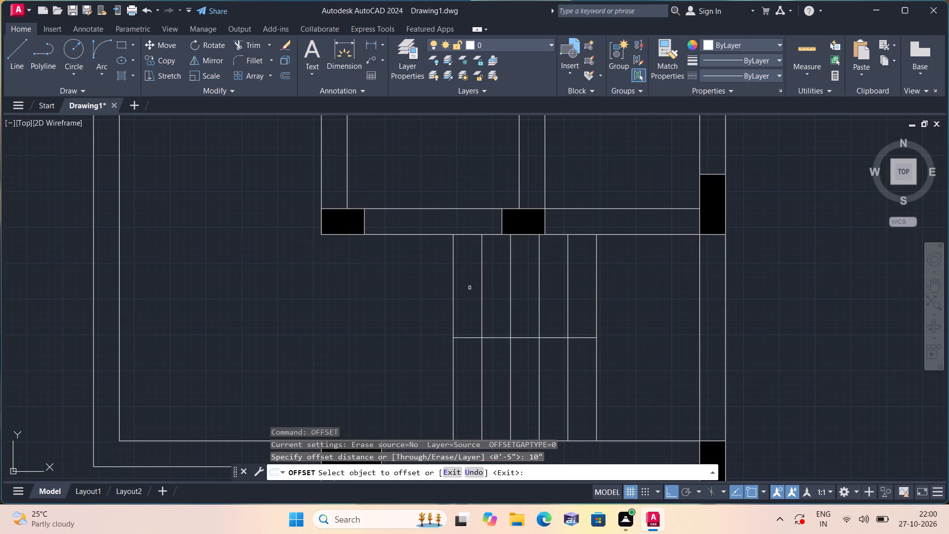
click(451, 281)
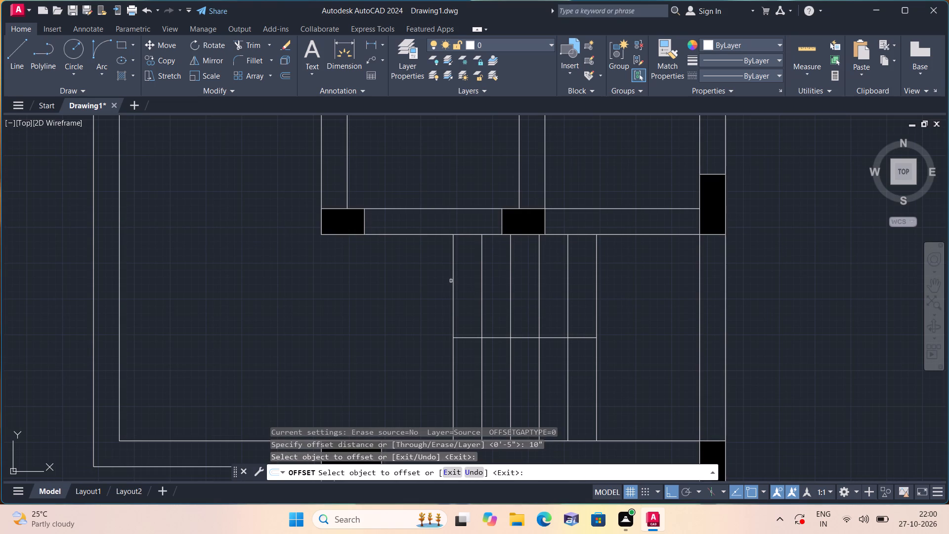
click(453, 288)
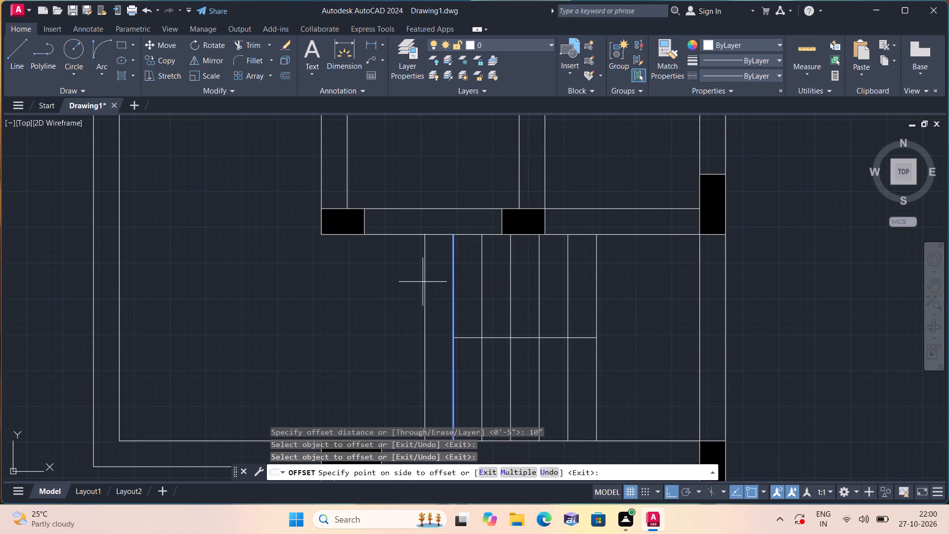
click(418, 282)
click(426, 287)
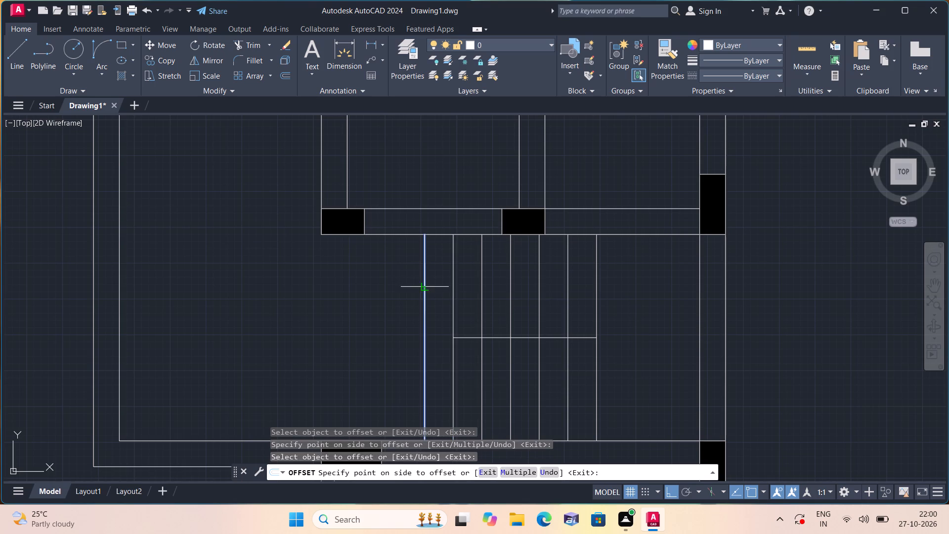
click(347, 286)
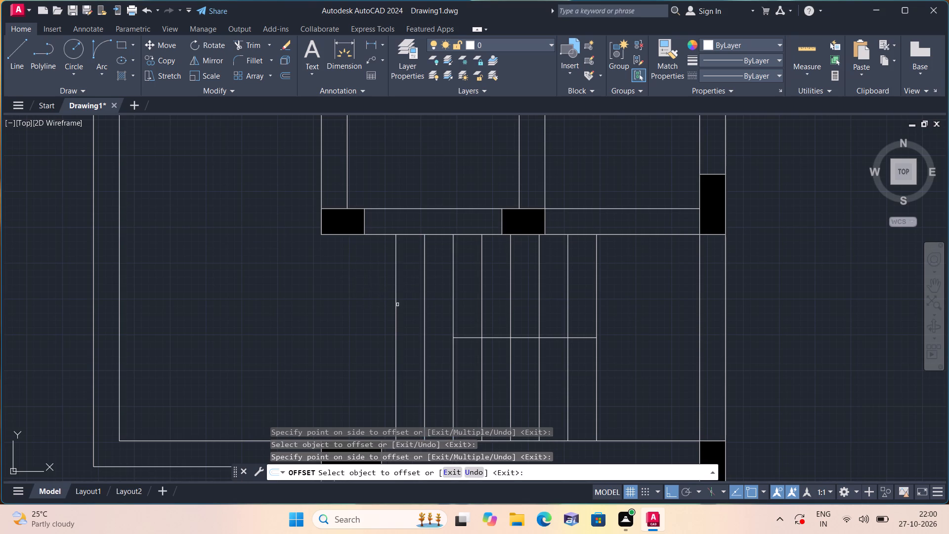
click(397, 305)
click(342, 279)
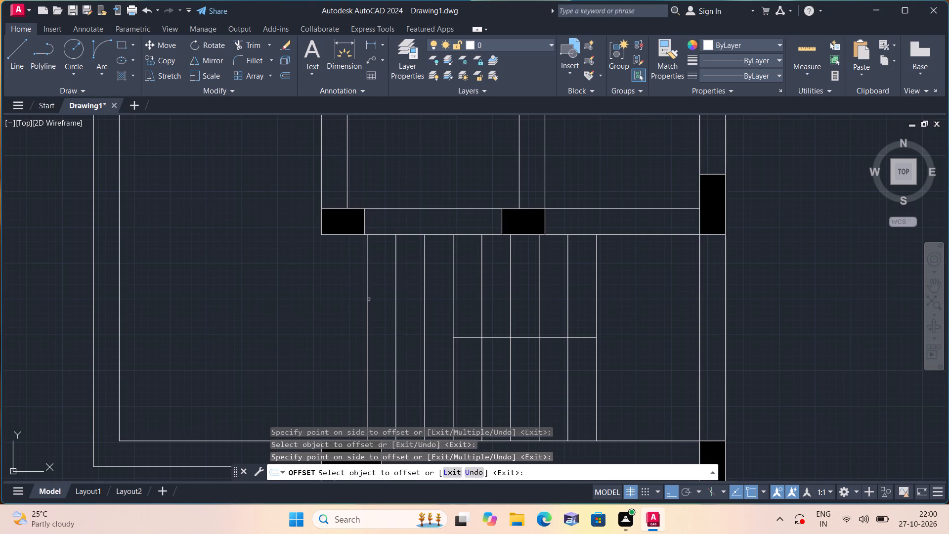
click(367, 298)
click(317, 279)
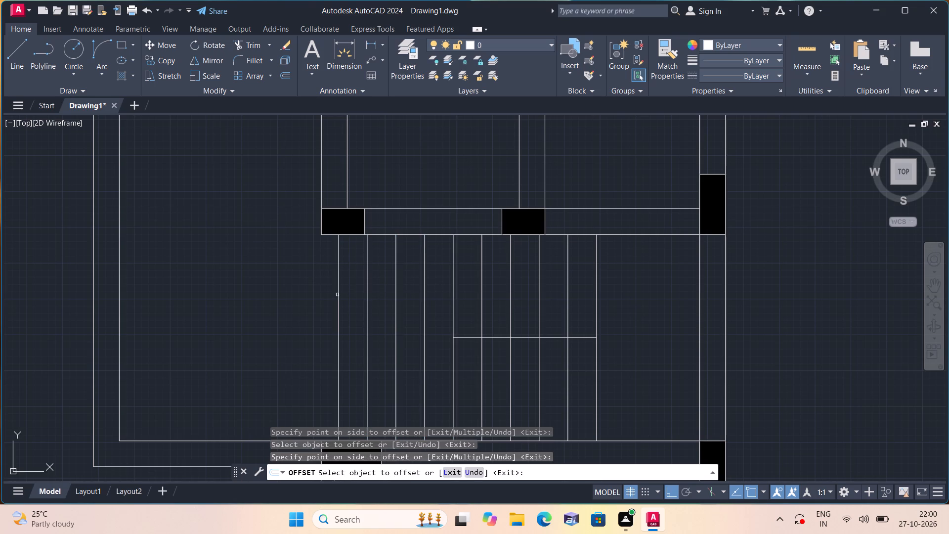
click(337, 295)
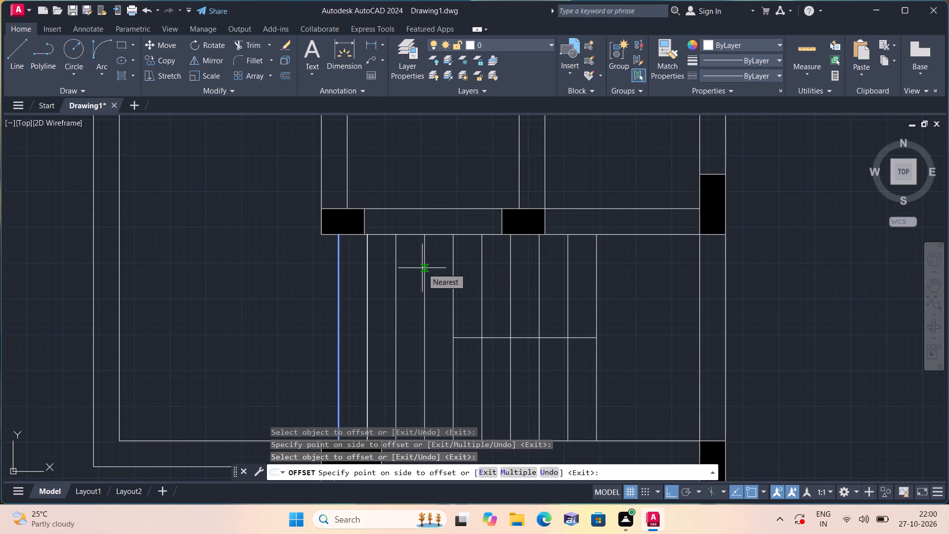
key(Escape)
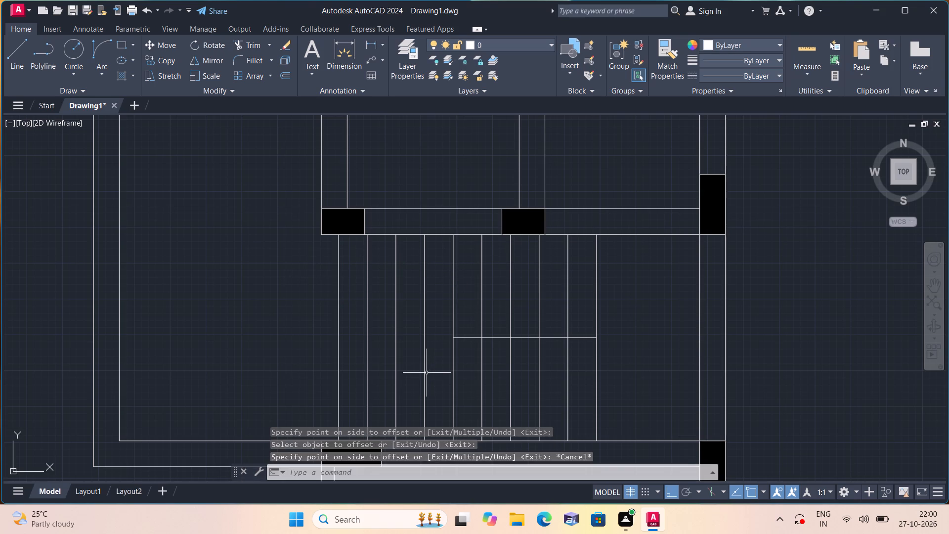
Move all the stair lines left so the leftmost tread's upper end meets the lower-left corner of the black column above.
scroll(427, 373, down, 1)
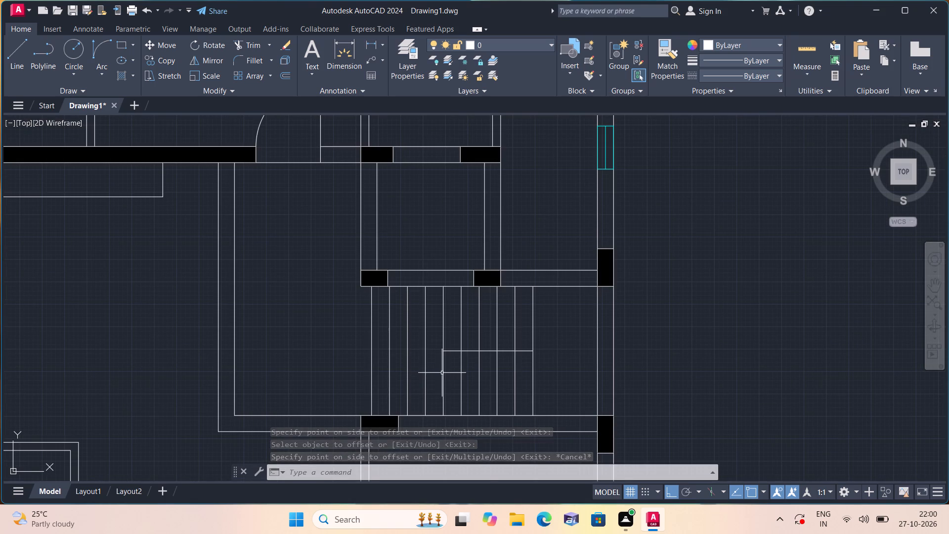
click(554, 376)
click(356, 311)
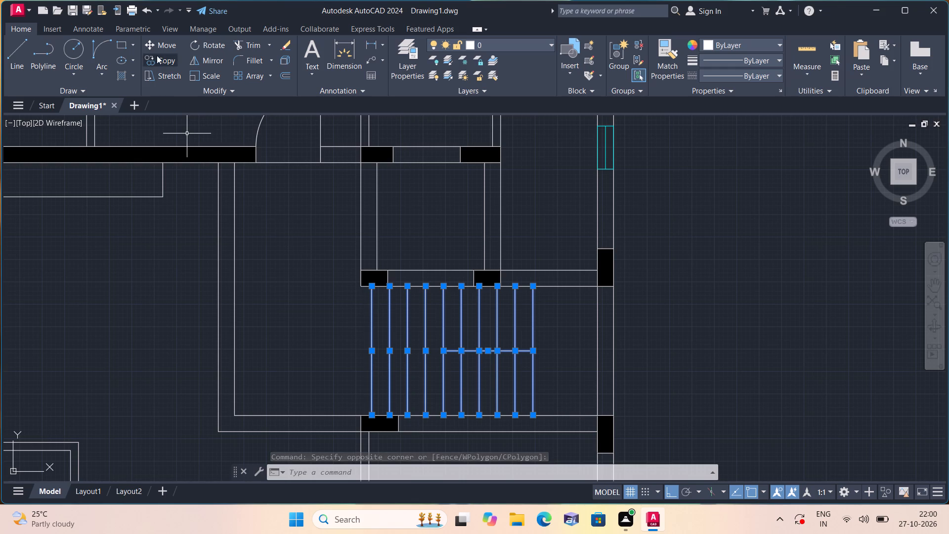
click(156, 43)
scroll(366, 290, up, 1)
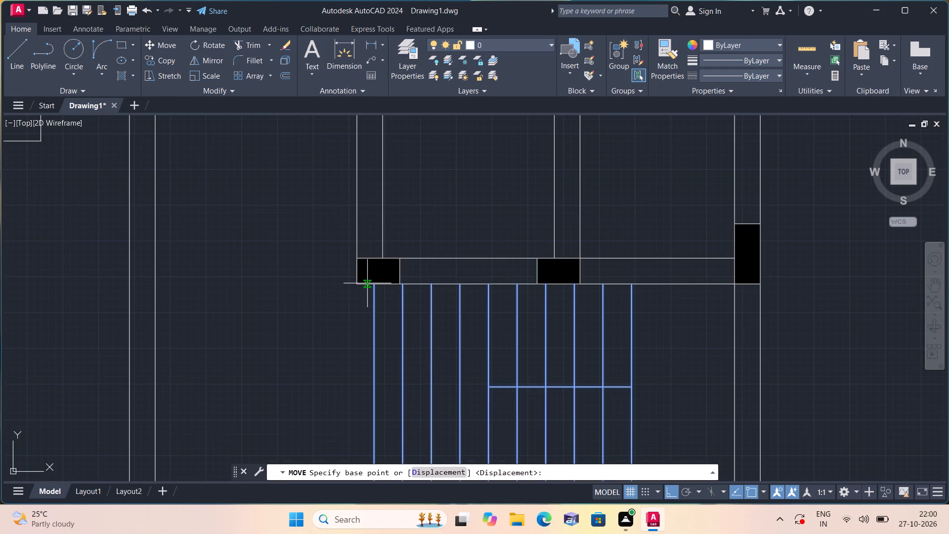
click(375, 284)
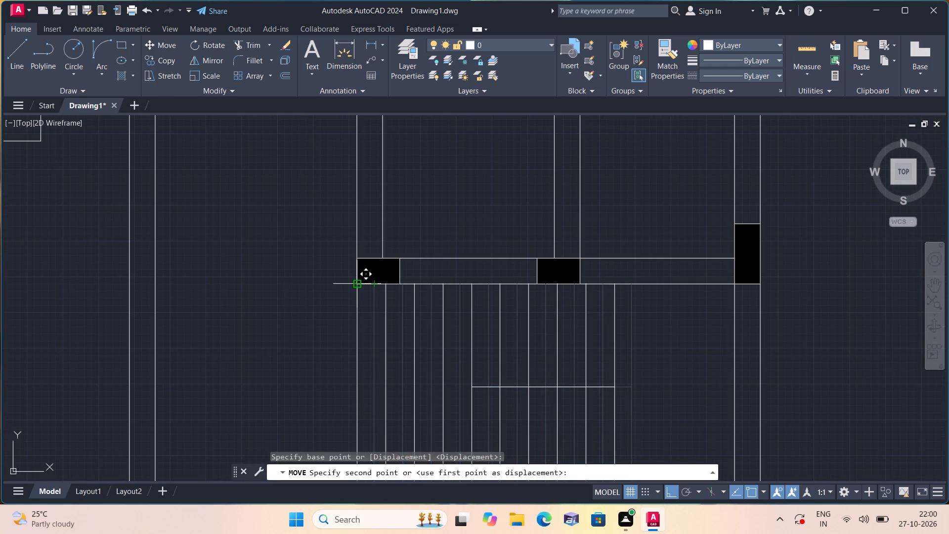
click(355, 282)
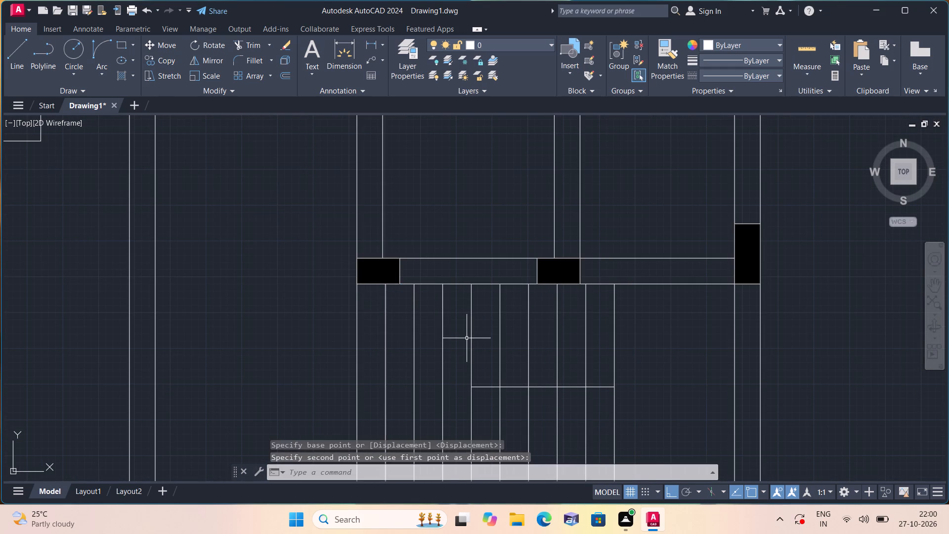
Extend the staircase's horizontal dividing line left across the added treads to the leftmost tread line.
scroll(466, 338, down, 1)
scroll(466, 338, up, 2)
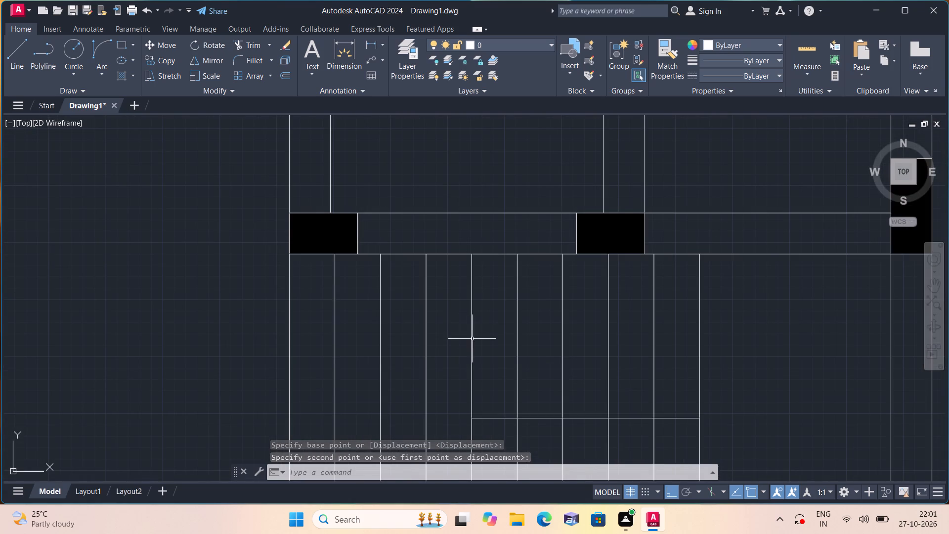
text(ex)
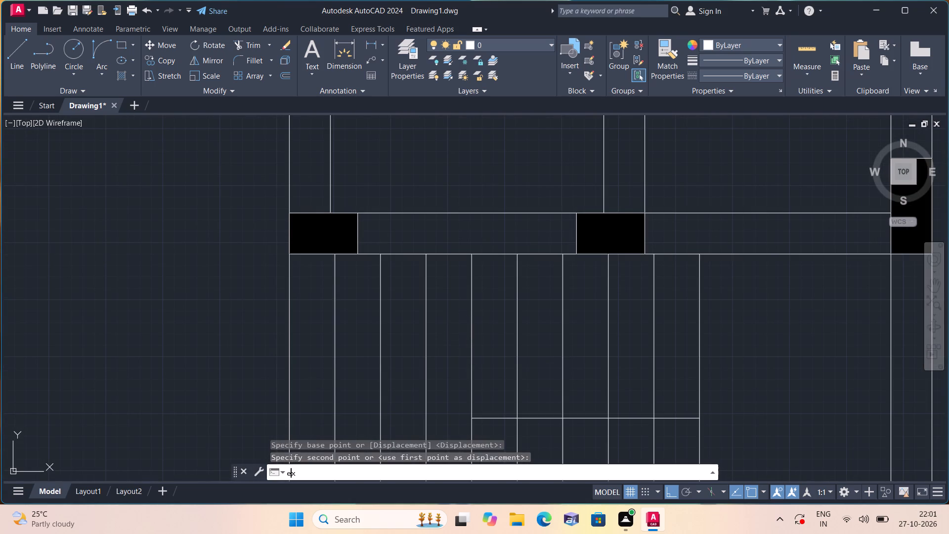
text(te)
key(space)
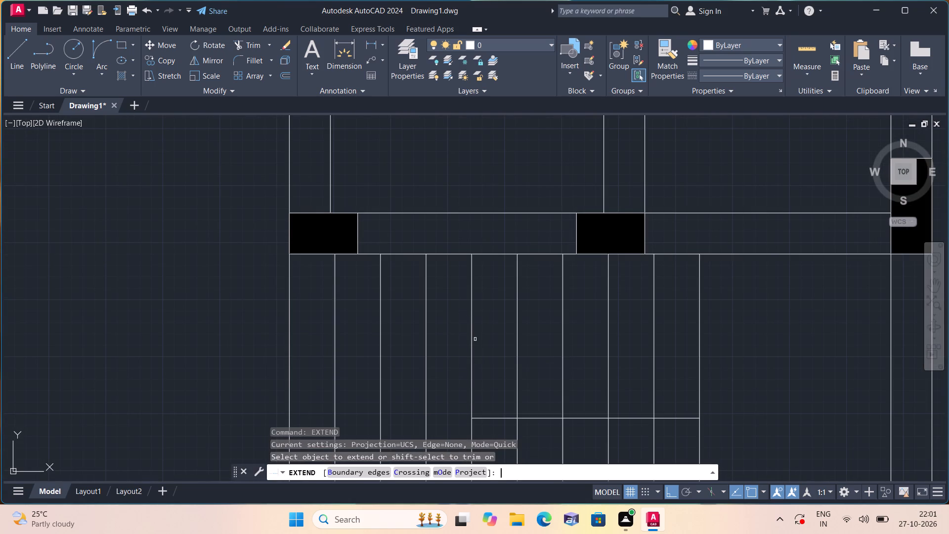
click(500, 423)
click(494, 413)
click(493, 409)
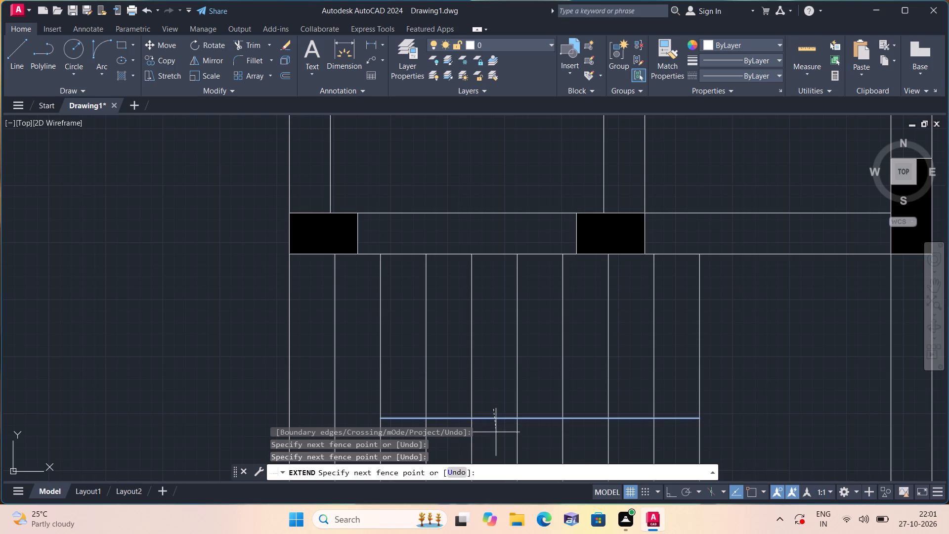
click(496, 432)
drag(496, 432, 490, 362)
drag(492, 366, 495, 438)
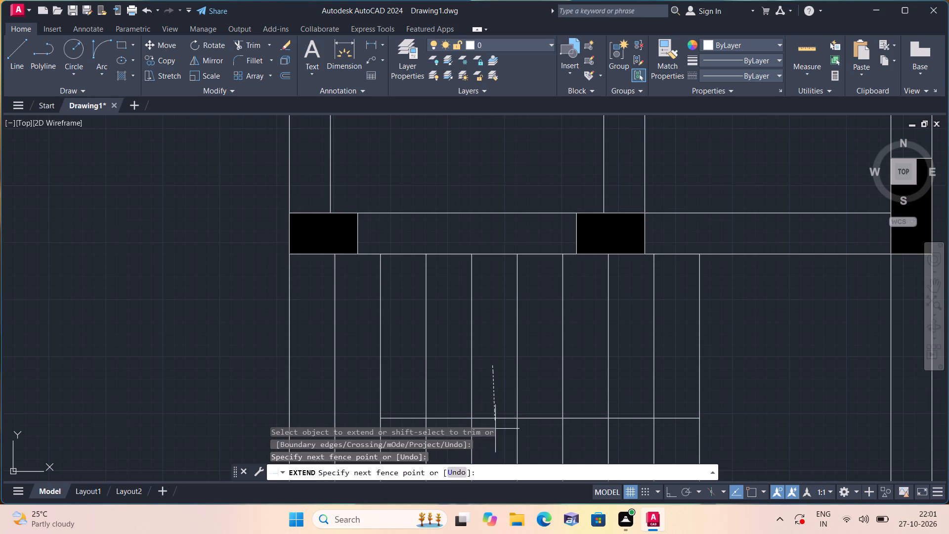
drag(495, 438, 495, 439)
drag(497, 383, 495, 415)
drag(495, 415, 495, 417)
drag(504, 386, 488, 433)
drag(488, 433, 488, 434)
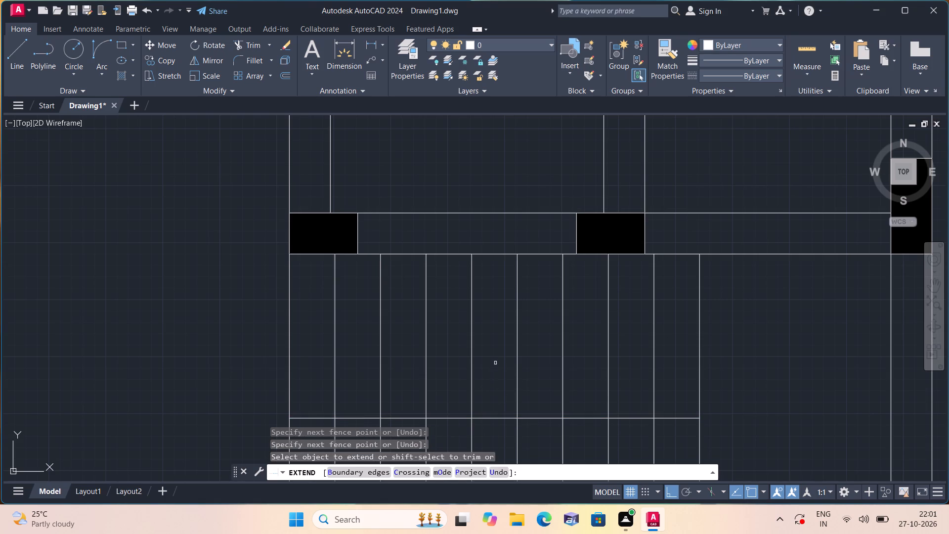
key(space)
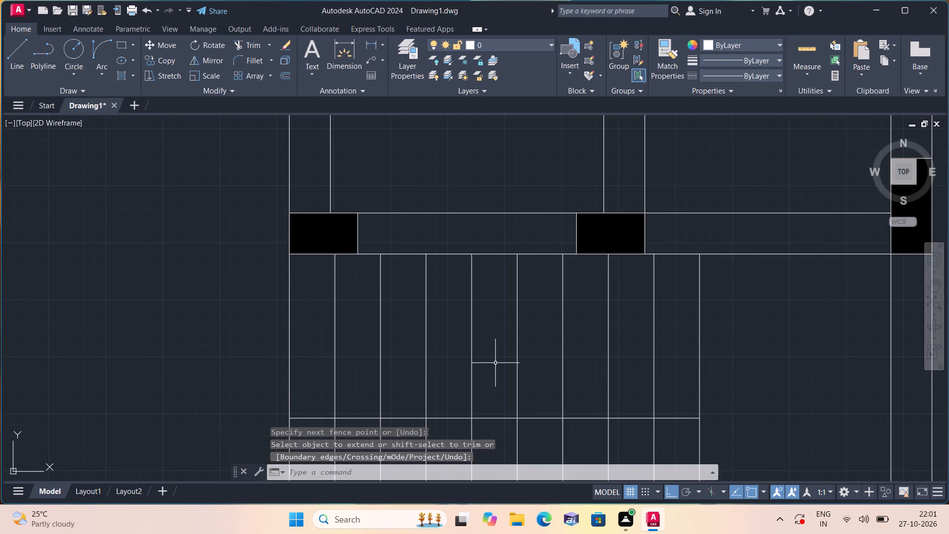
Draw a horizontal arrow shaft across the upper flight's first three treads, with the upper half of an arrowhead at its right end.
text(l)
key(space)
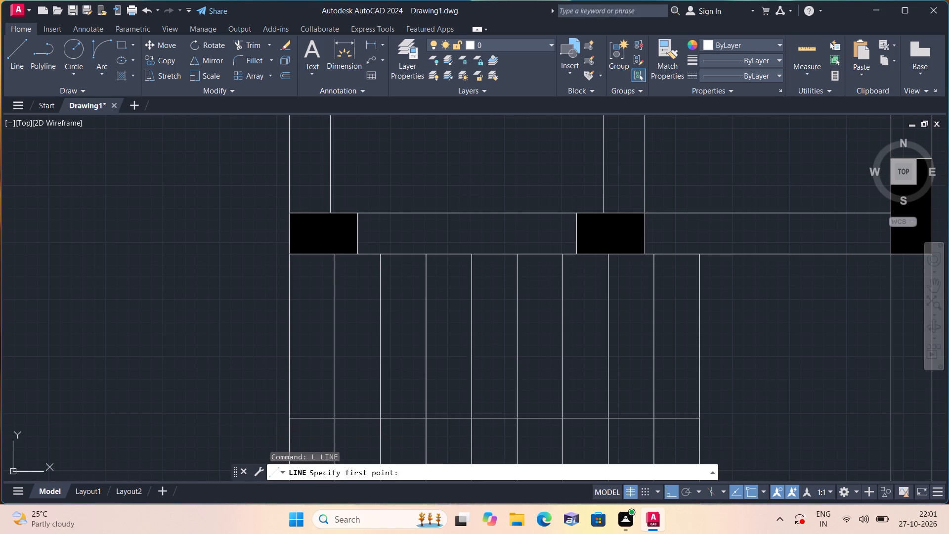
click(295, 341)
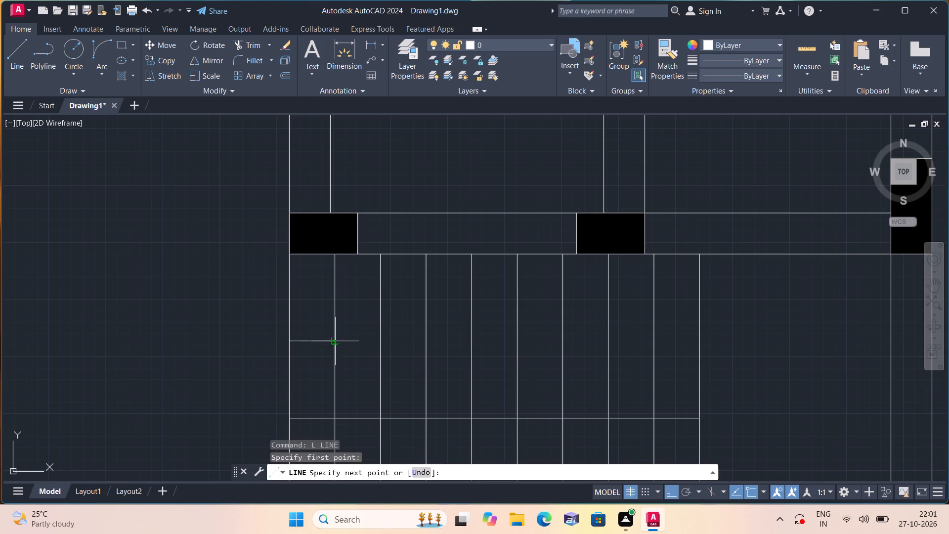
click(427, 340)
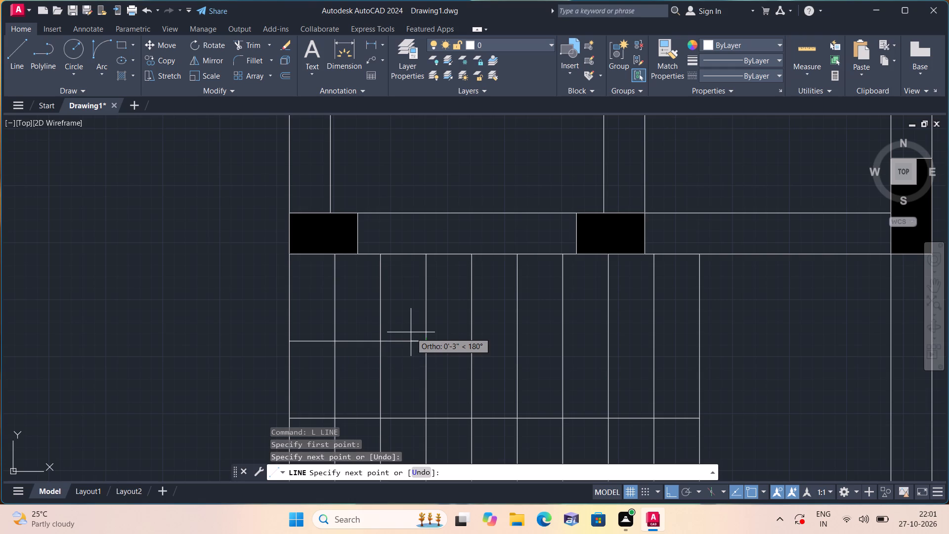
key(F8)
scroll(409, 331, up, 1)
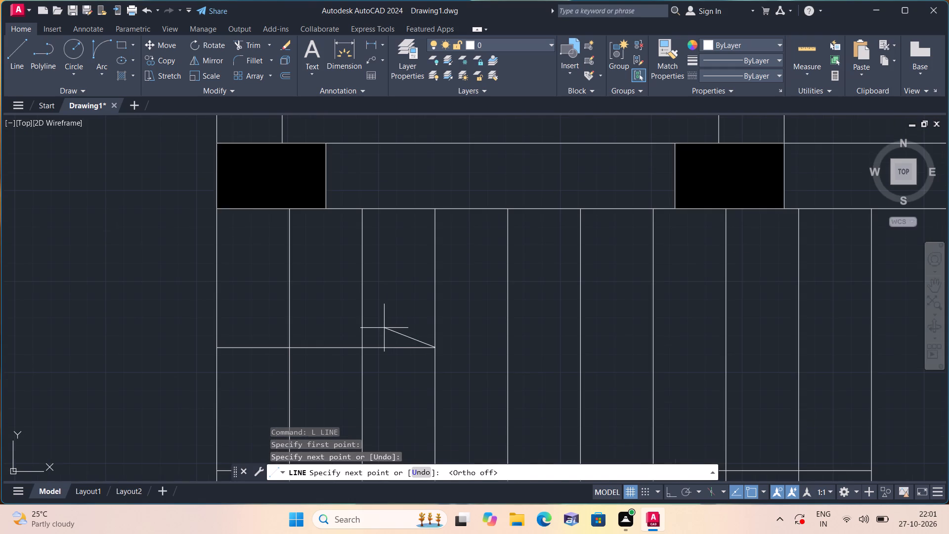
click(384, 327)
click(403, 347)
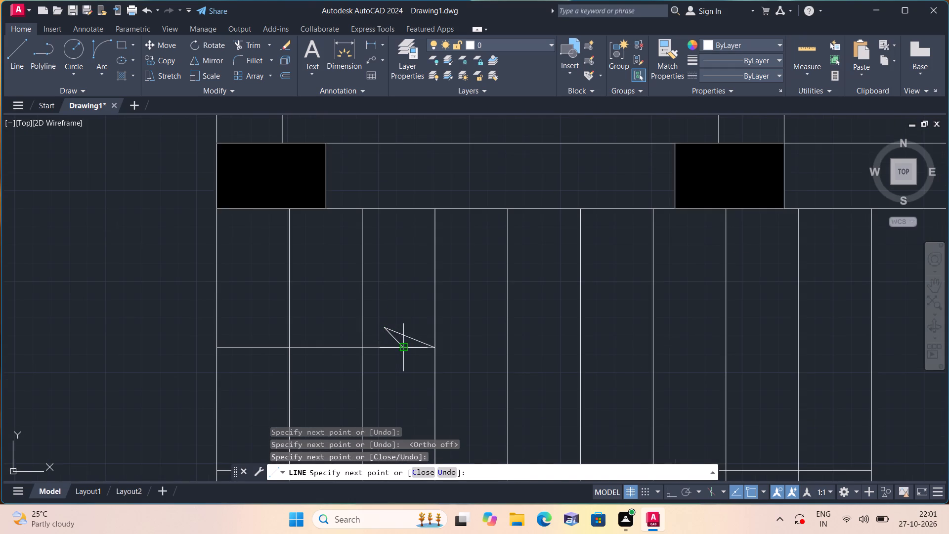
key(space)
Mirror the two half-arrowhead lines about the shaft, keeping the originals, to complete the arrowhead.
scroll(403, 345, up, 2)
drag(425, 310, 368, 329)
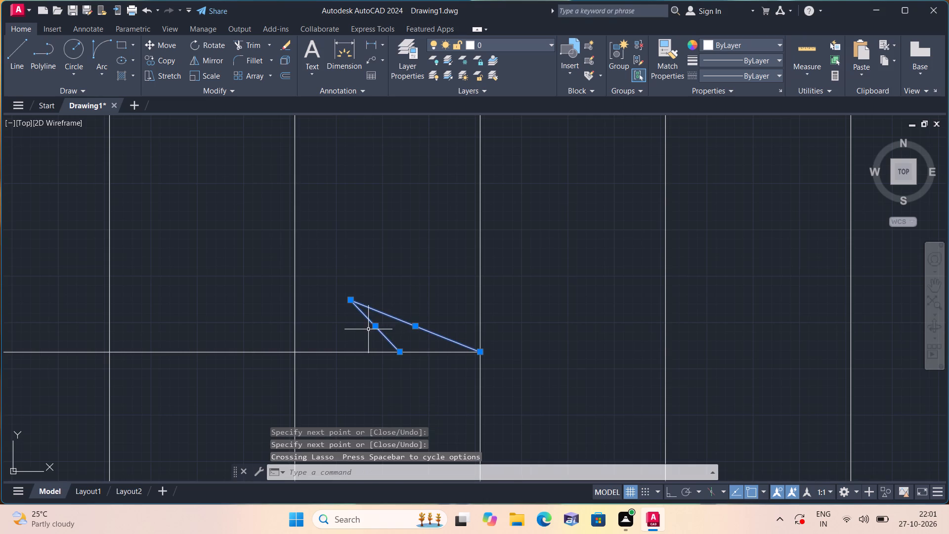
click(199, 59)
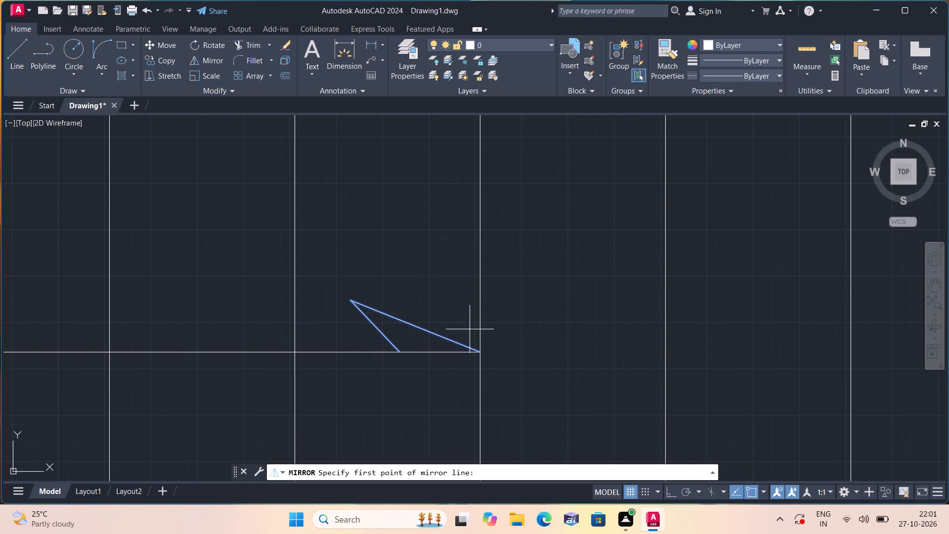
click(481, 350)
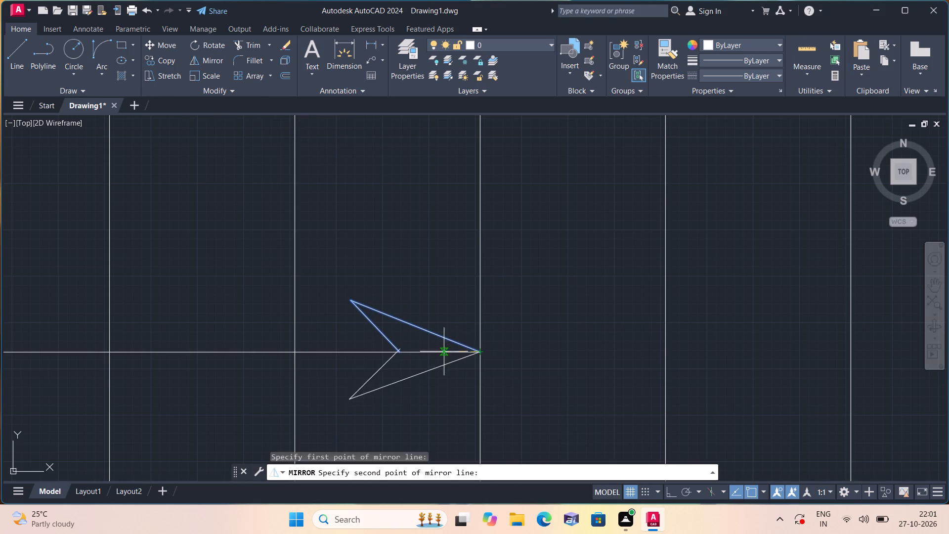
key(F8)
click(352, 354)
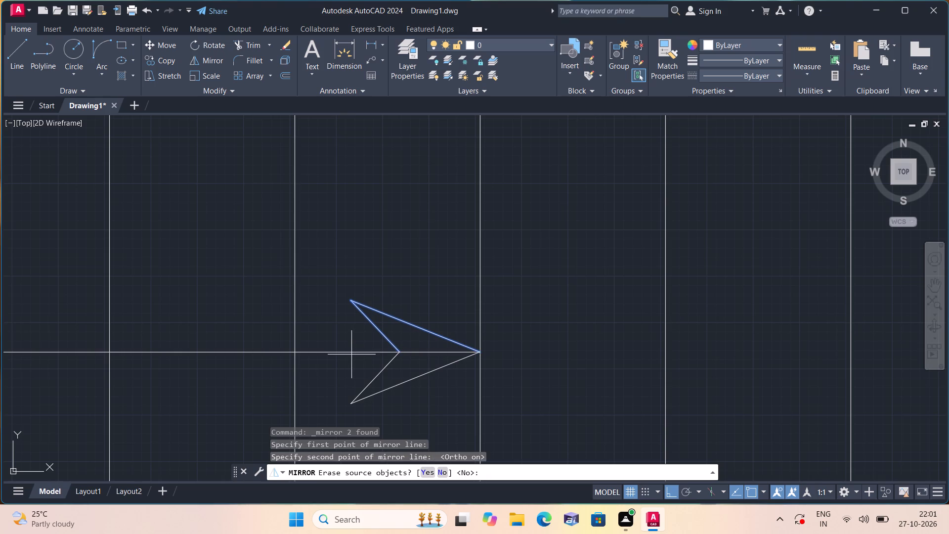
key(n)
key(space)
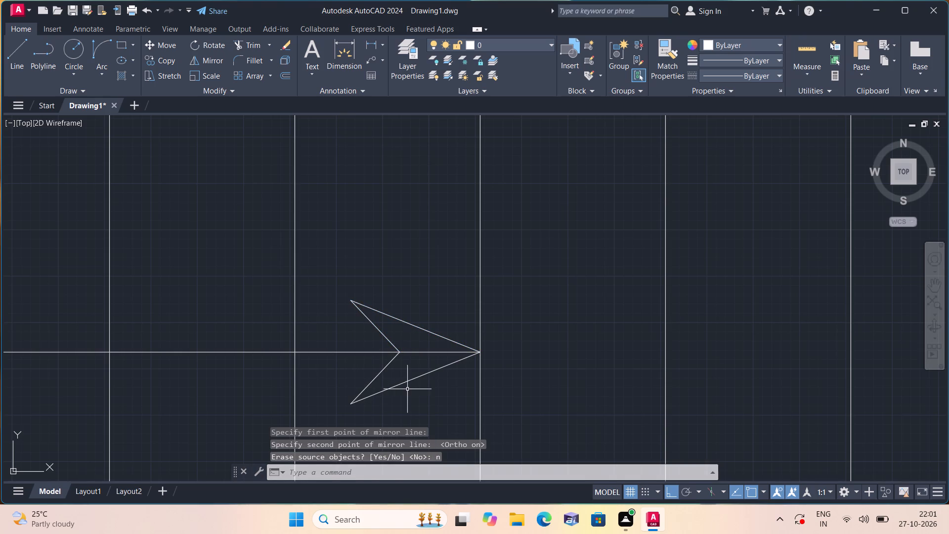
Copy the complete direction arrow straight down from the upper stair flight into the lower flight.
click(407, 388)
click(367, 290)
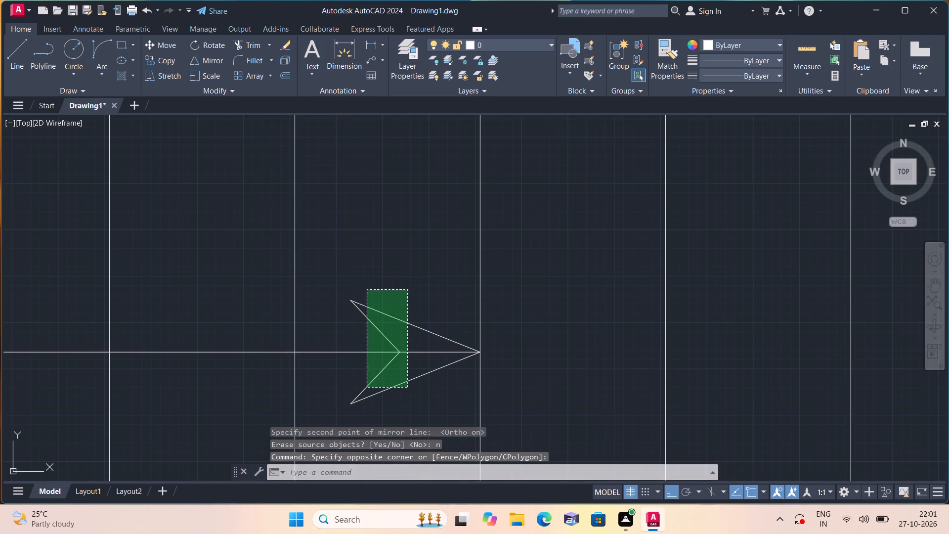
click(166, 58)
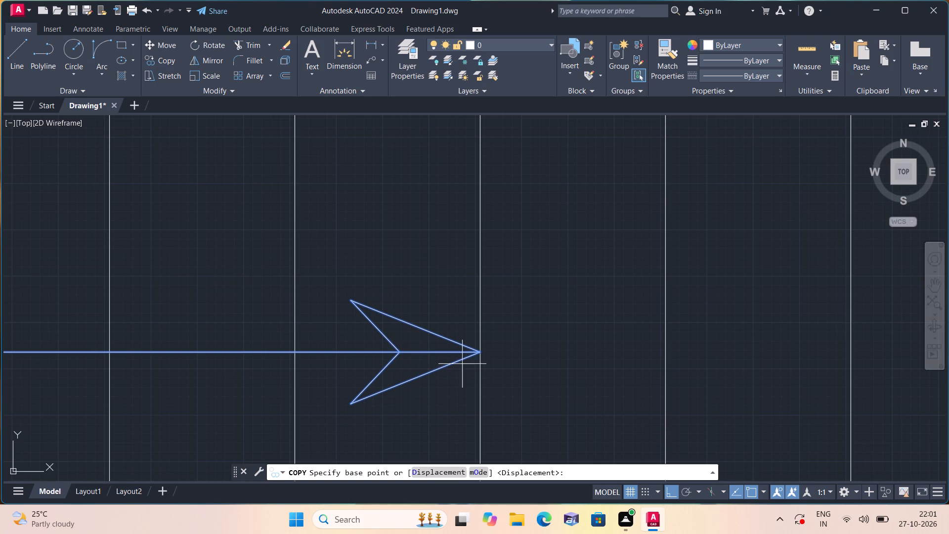
click(479, 351)
middle_drag(459, 341, 474, 200)
scroll(454, 332, down, 2)
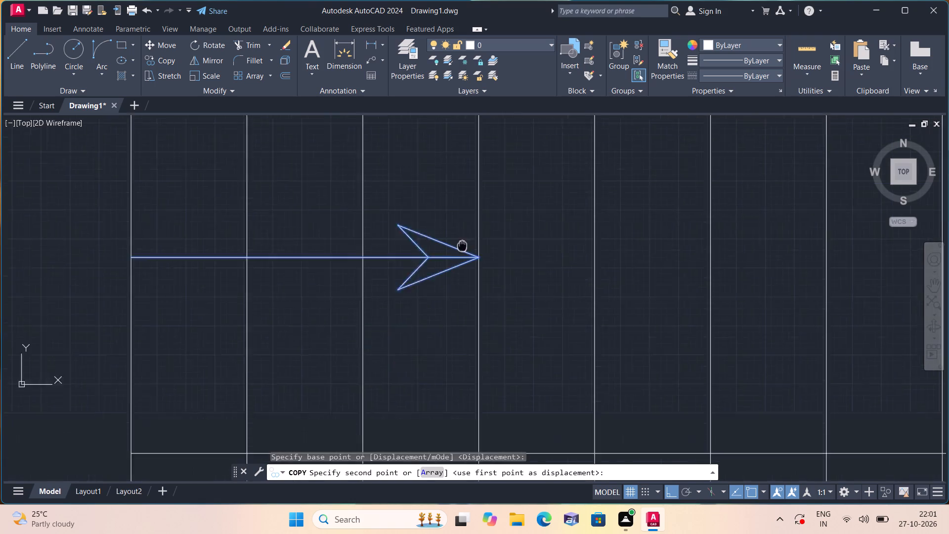
middle_drag(474, 200, 474, 197)
scroll(482, 298, down, 2)
middle_drag(481, 298, 491, 193)
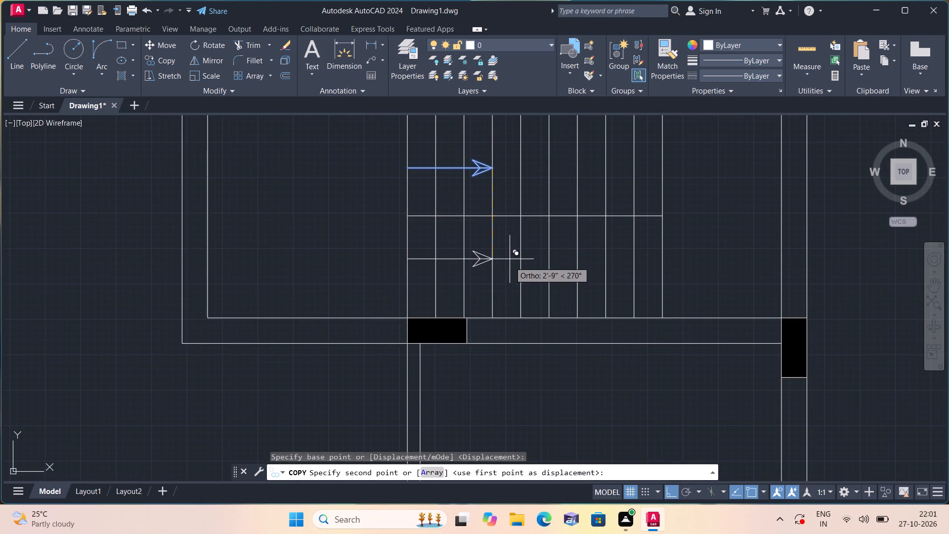
click(509, 269)
key(Escape)
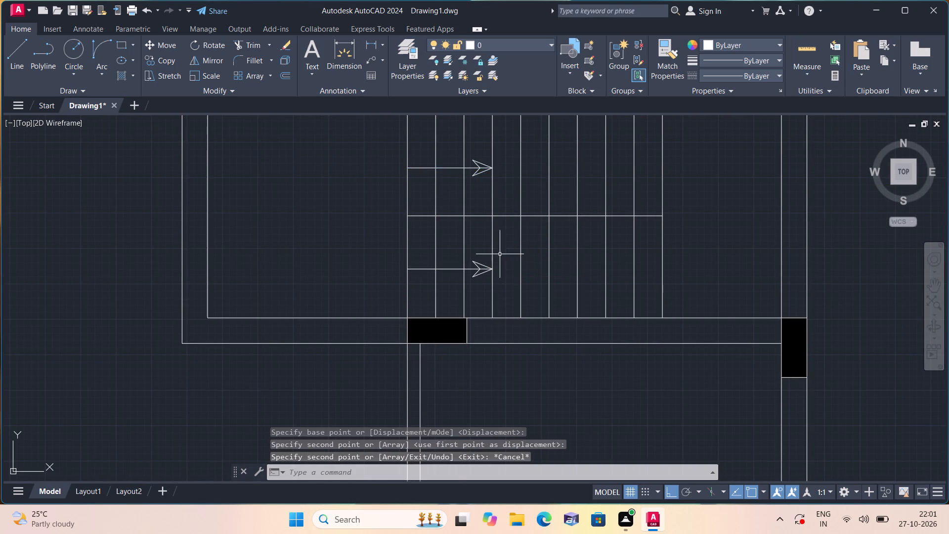
Draw a vertical line from the right jamb of the door above the passage down to the lower face of the wall left of the staircase.
scroll(498, 259, down, 2)
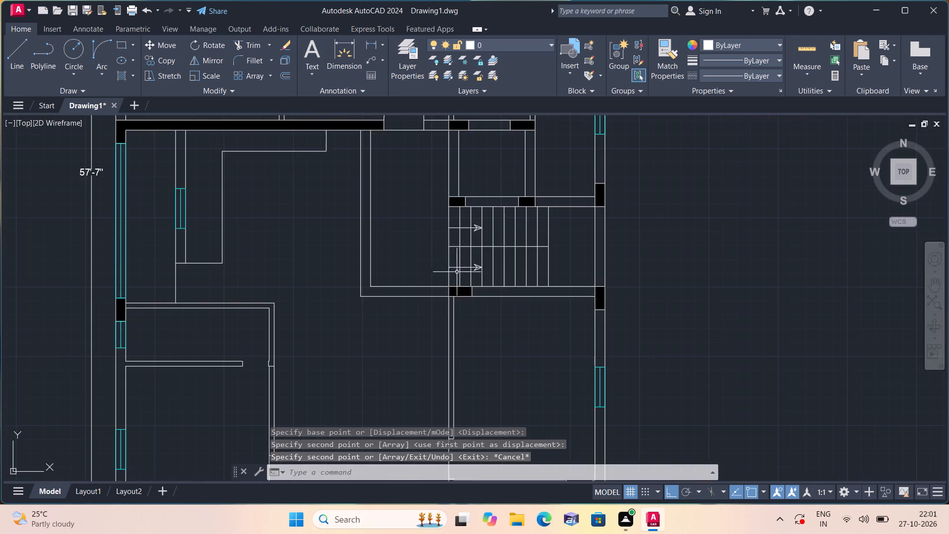
middle_drag(420, 247, 429, 272)
scroll(416, 245, down, 1)
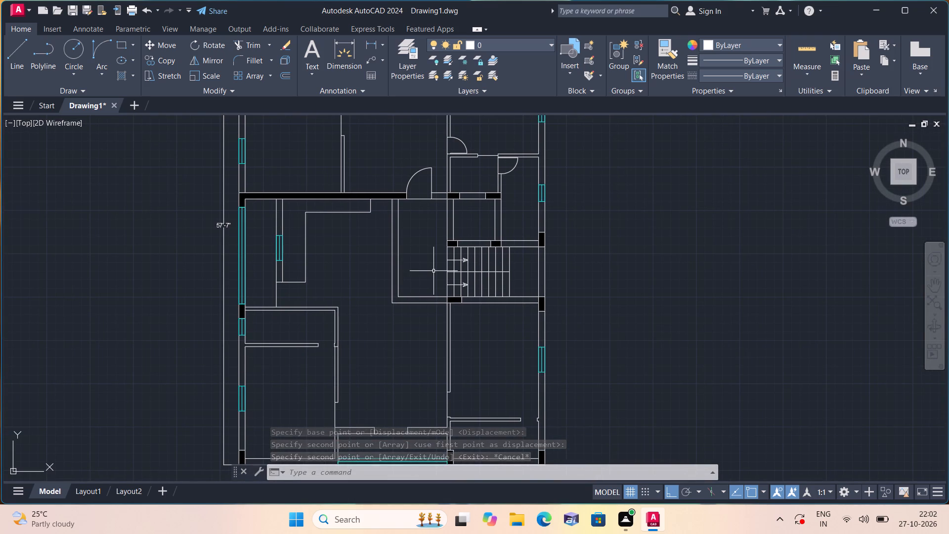
scroll(426, 218, down, 1)
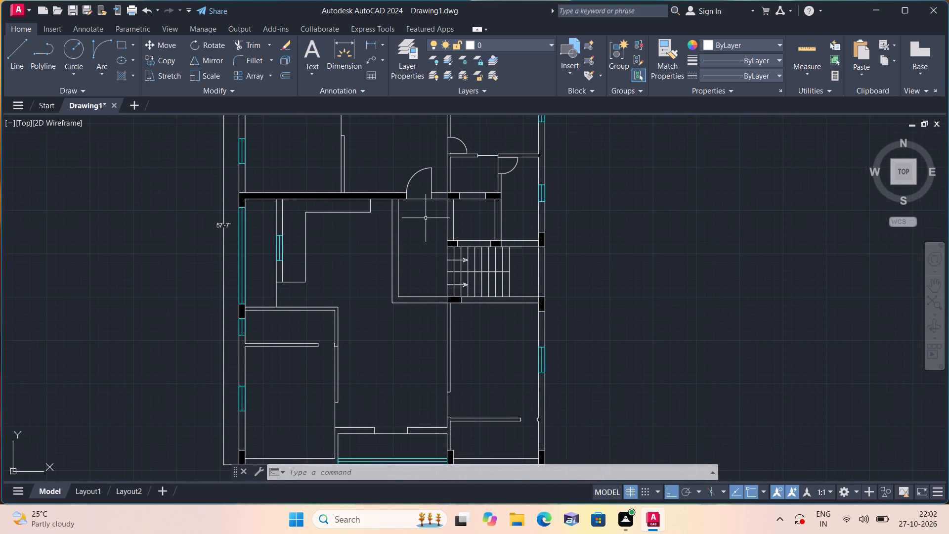
scroll(426, 219, down, 1)
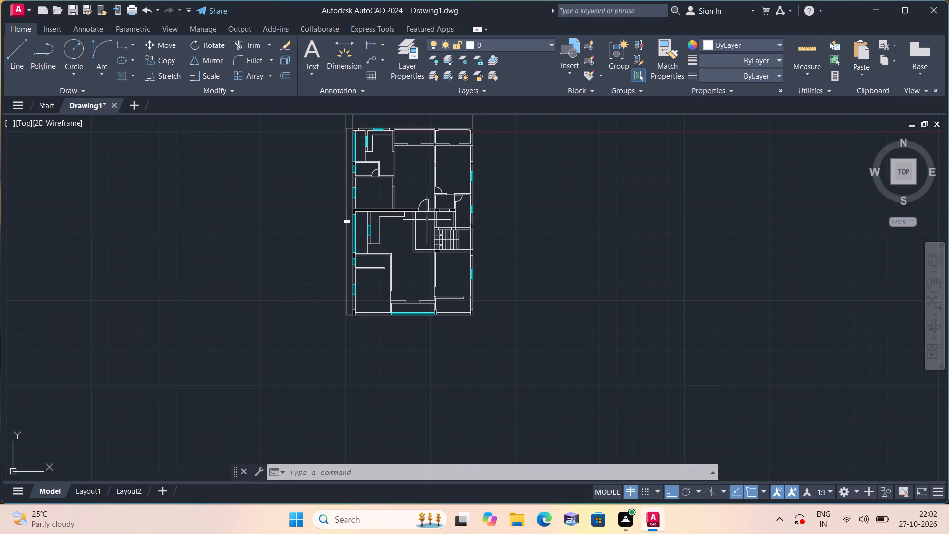
scroll(427, 219, up, 3)
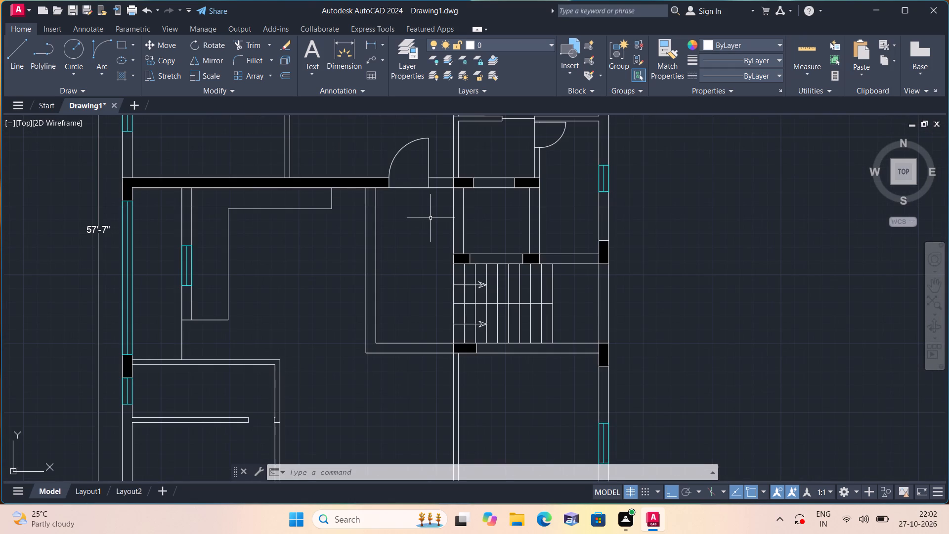
key(l)
key(space)
scroll(431, 205, up, 1)
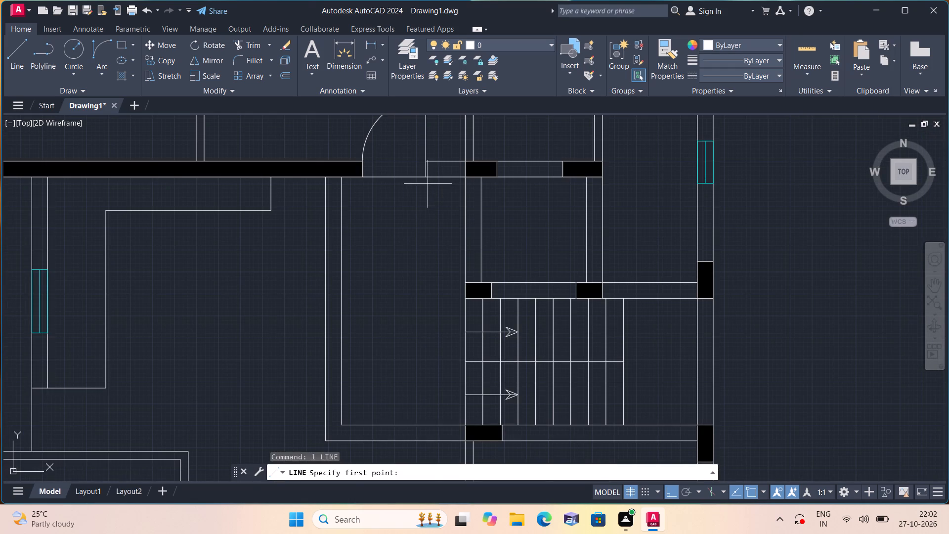
click(426, 177)
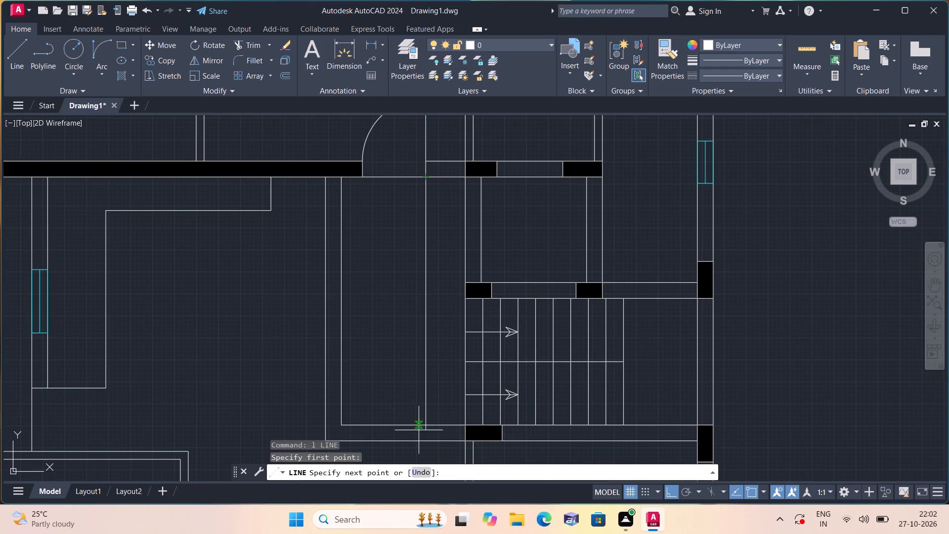
click(425, 441)
middle_drag(423, 437, 421, 319)
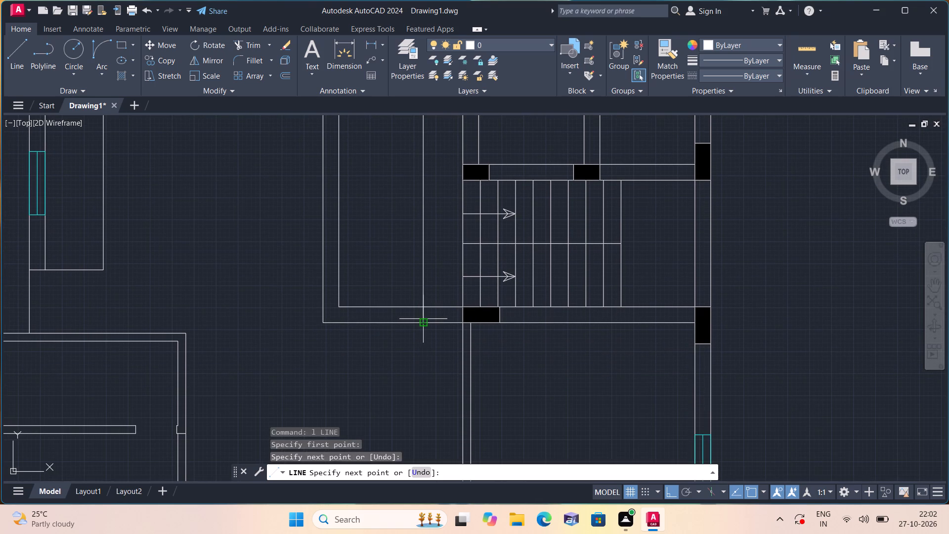
key(Escape)
Draw a vertical line from the left jamb of the door above the passage down to the lower face of the wall left of the staircase.
scroll(412, 267, down, 1)
middle_drag(376, 247, 381, 317)
scroll(372, 248, down, 1)
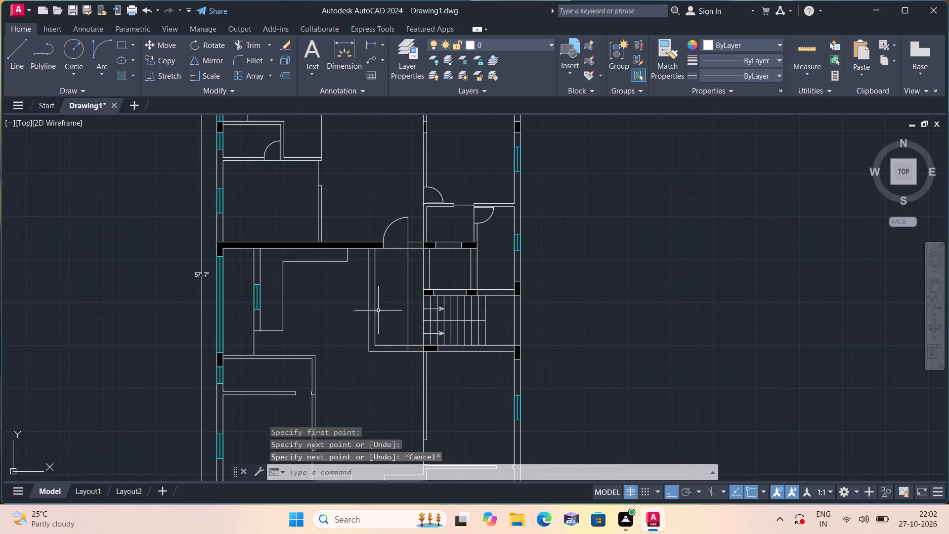
scroll(372, 246, up, 2)
key(l)
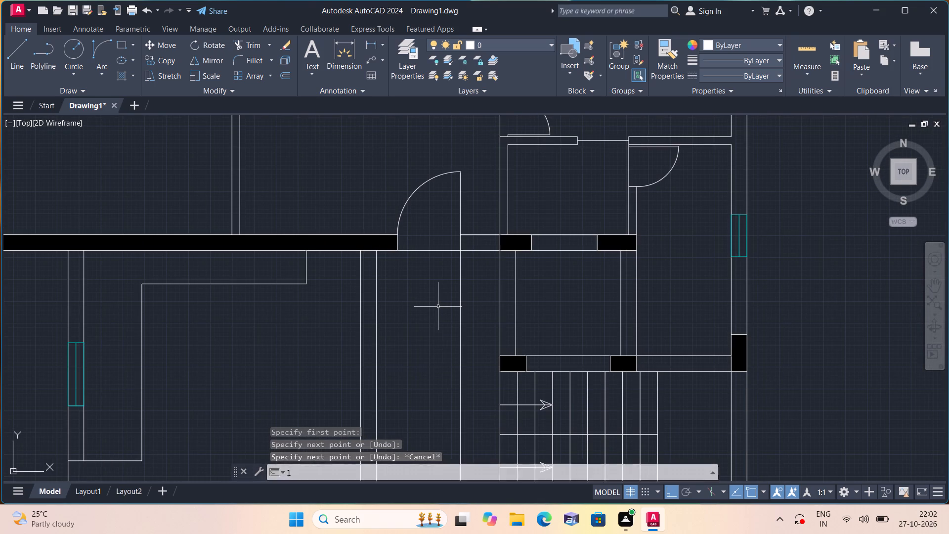
key(space)
click(395, 248)
middle_drag(413, 317, 407, 302)
scroll(412, 317, down, 1)
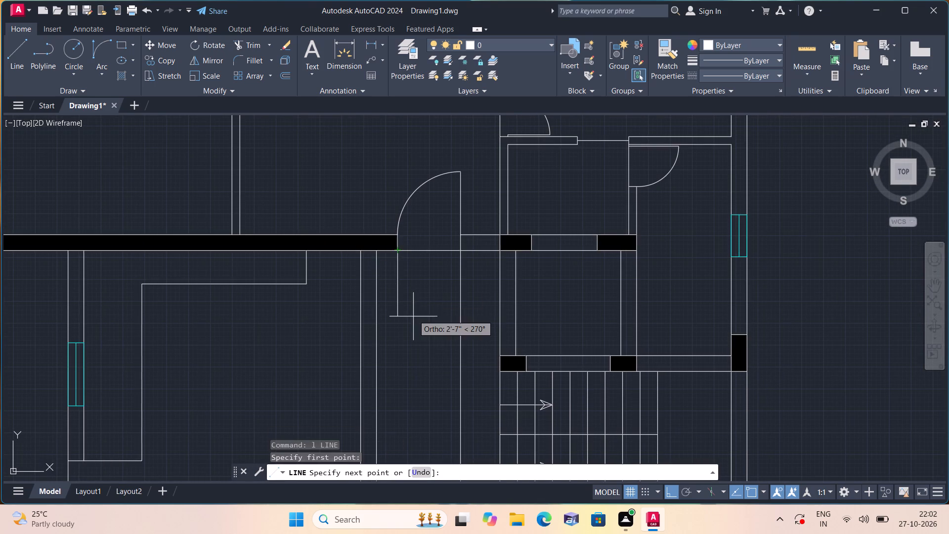
middle_drag(407, 302, 410, 158)
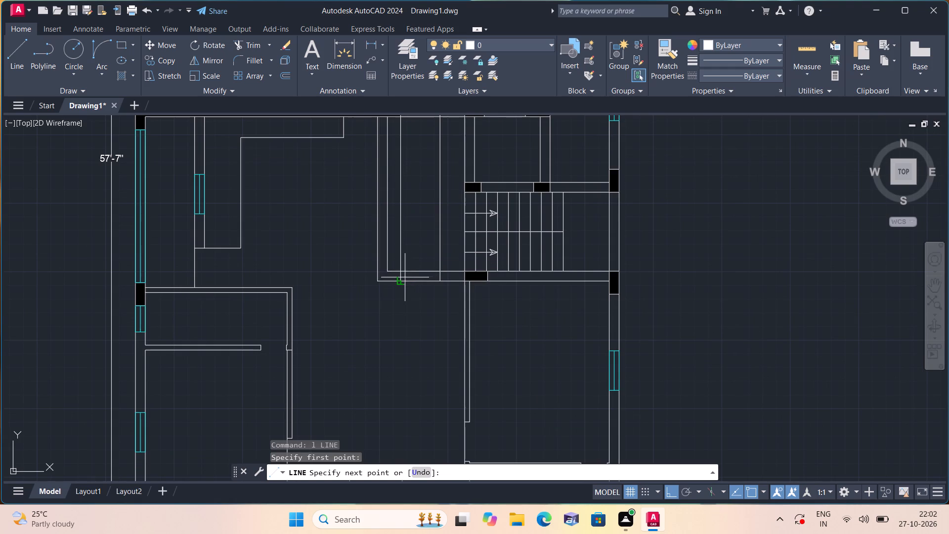
click(401, 280)
key(space)
Trim both vertical lines through the passage, keeping only the two jamb segments inside the lower wall.
text(trim)
key(space)
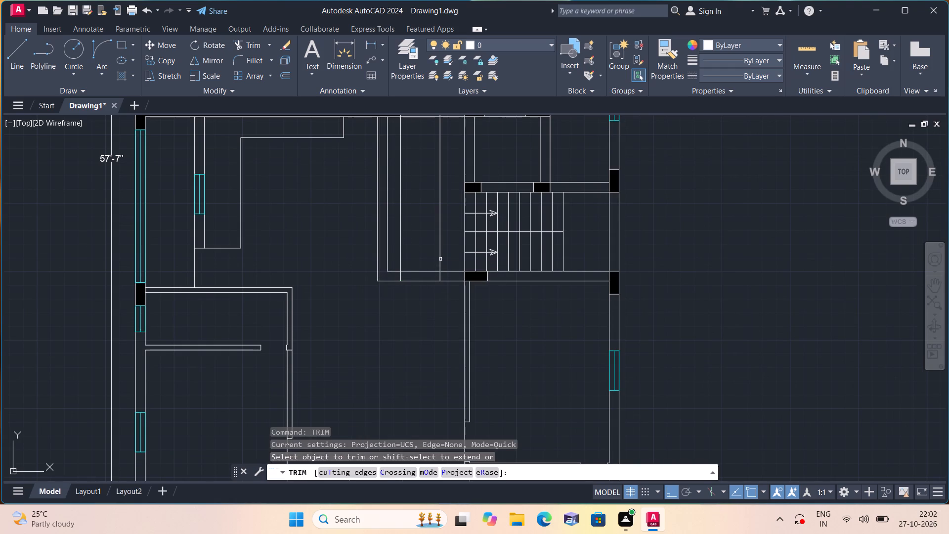
click(446, 252)
click(393, 245)
key(space)
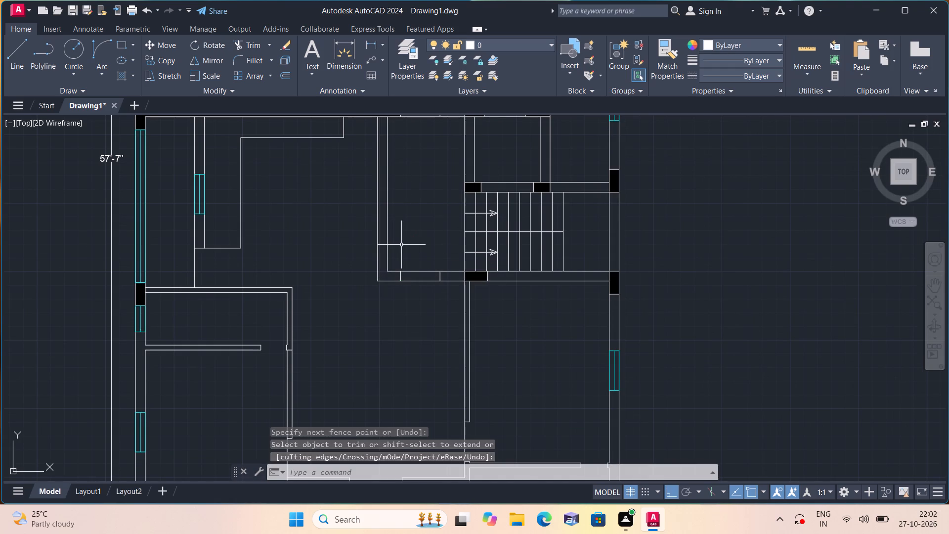
Check the width between the two new jambs in the lower passage wall with a linear dimension.
click(368, 45)
scroll(404, 261, up, 1)
click(397, 278)
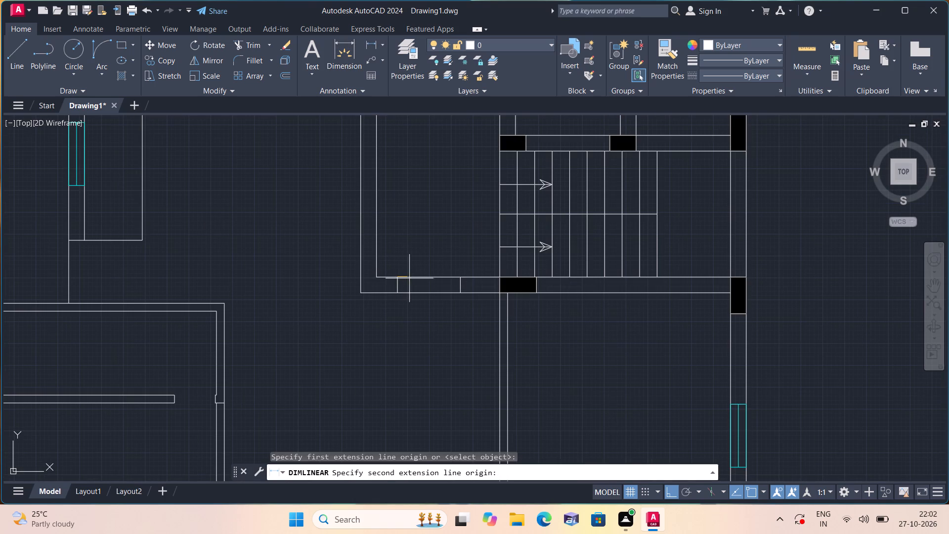
click(460, 278)
scroll(435, 277, up, 1)
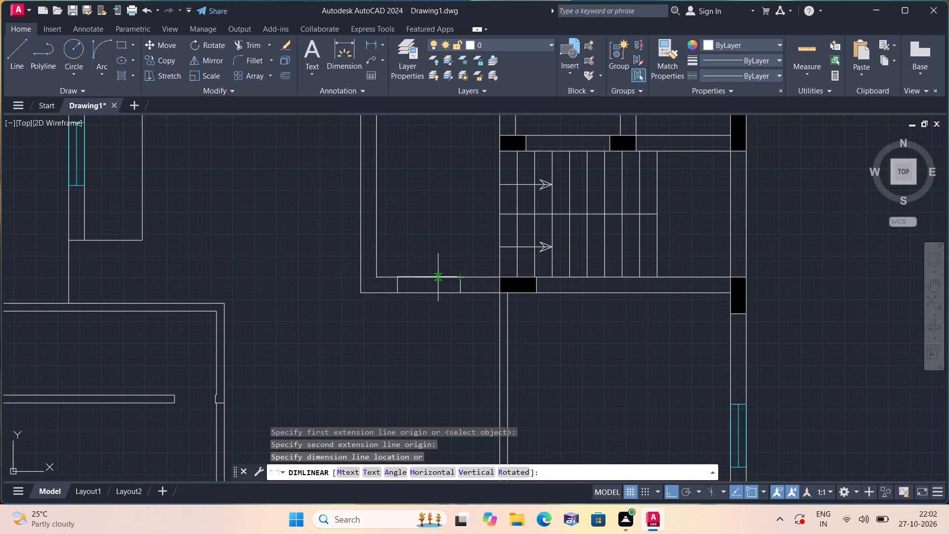
scroll(435, 276, up, 7)
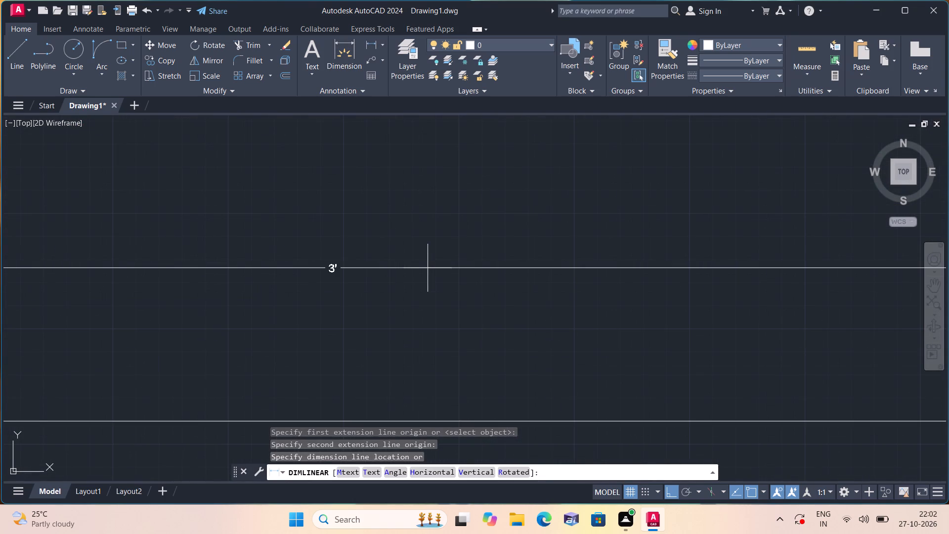
key(Escape)
Draw a 3' door leaf line straight down from the lower end of the new opening's right jamb.
scroll(428, 268, down, 5)
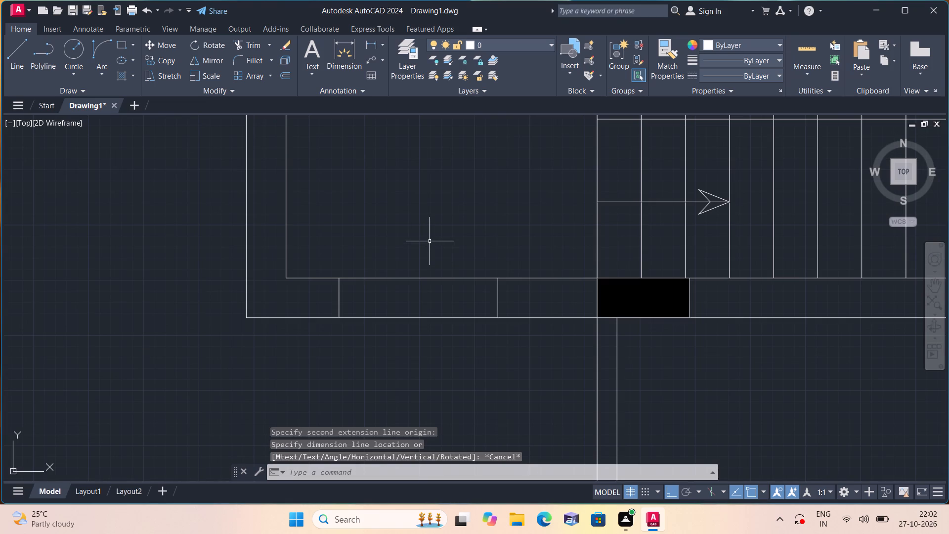
key(l)
key(space)
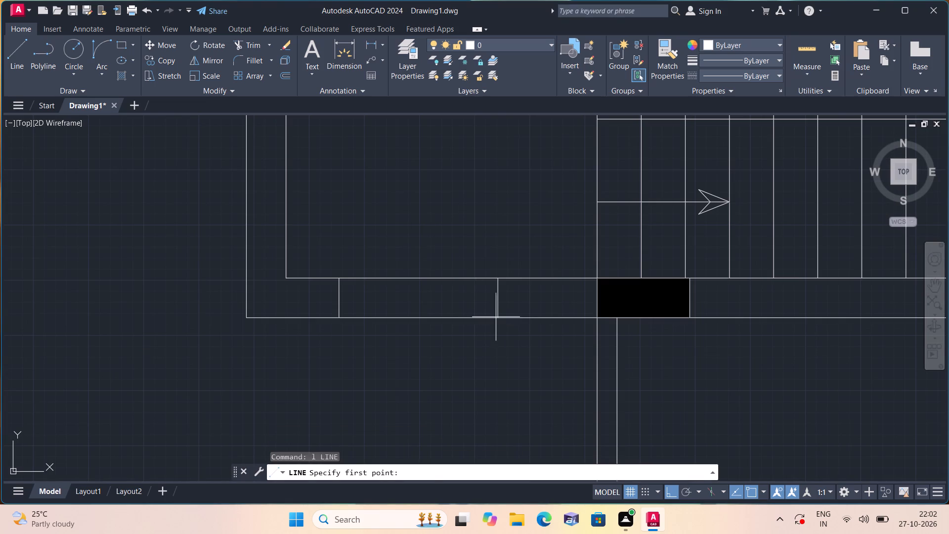
click(496, 317)
key(3)
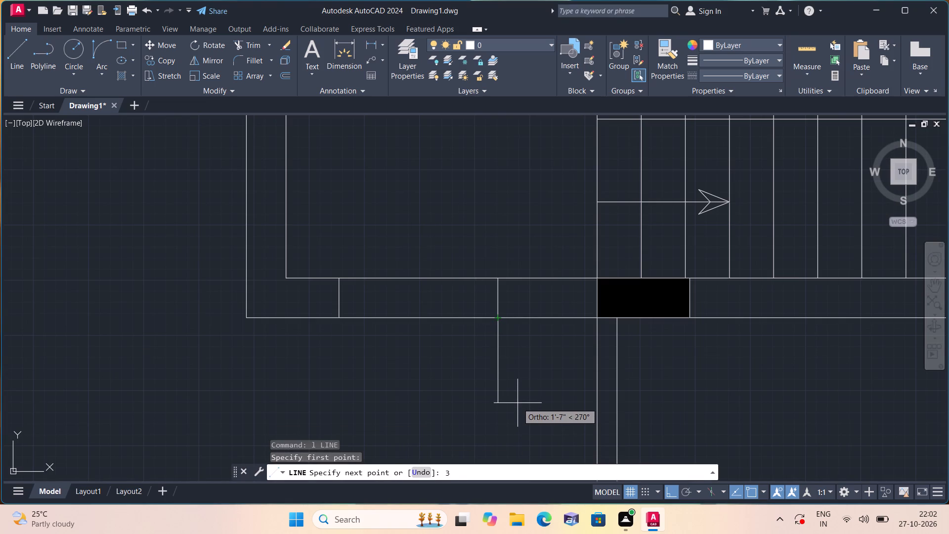
text(')
key(space)
key(Escape)
Draw the door swing as a Start, End, Direction arc from the leaf's lower end to the bottom of the left jamb.
scroll(517, 399, down, 1)
middle_drag(516, 399, 514, 397)
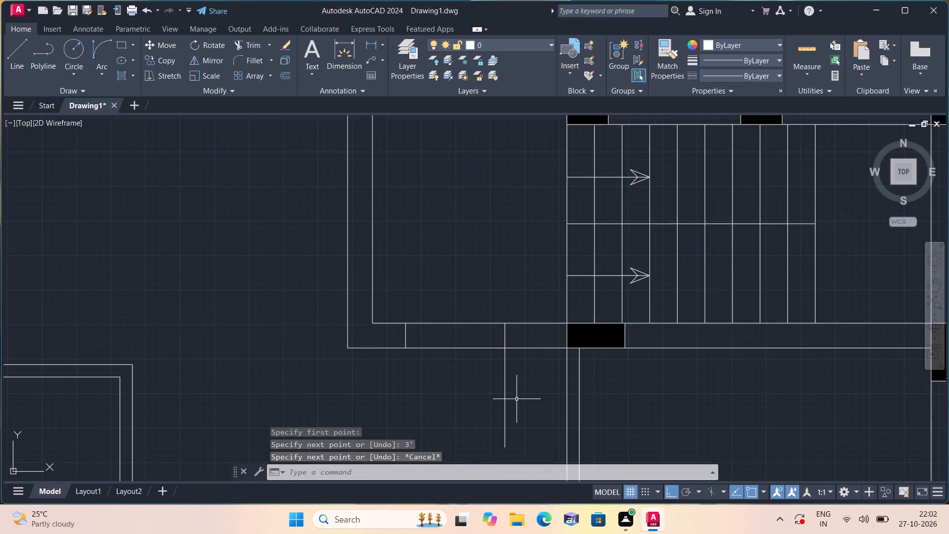
scroll(514, 397, down, 1)
middle_drag(514, 397, 481, 320)
click(96, 71)
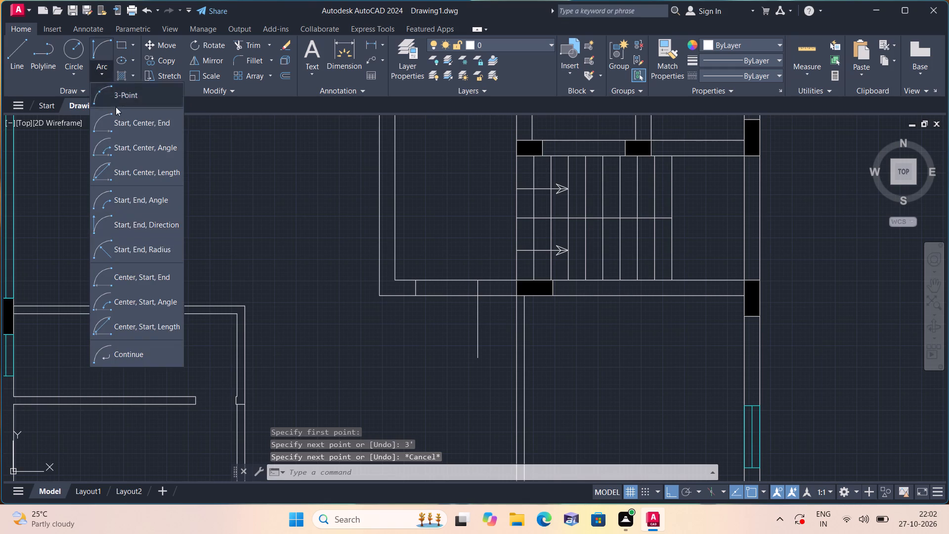
click(147, 222)
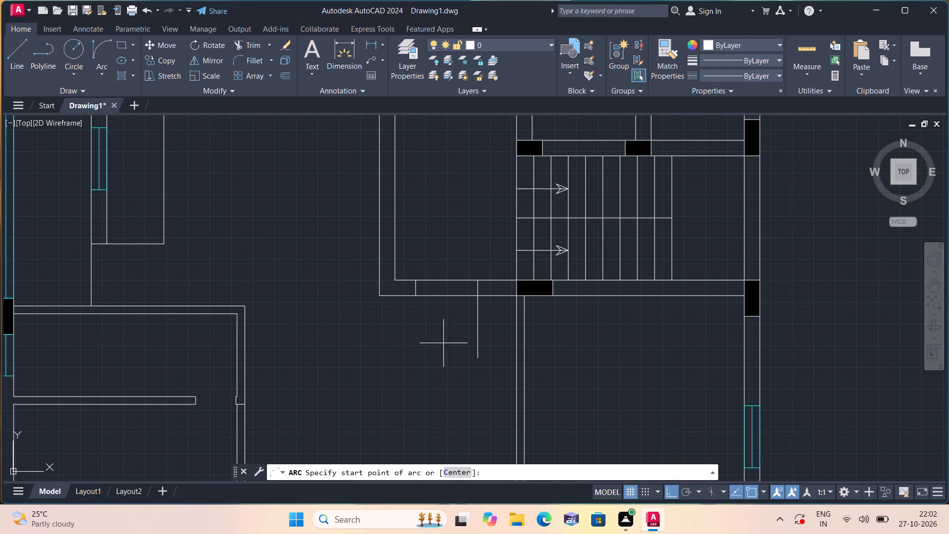
click(476, 356)
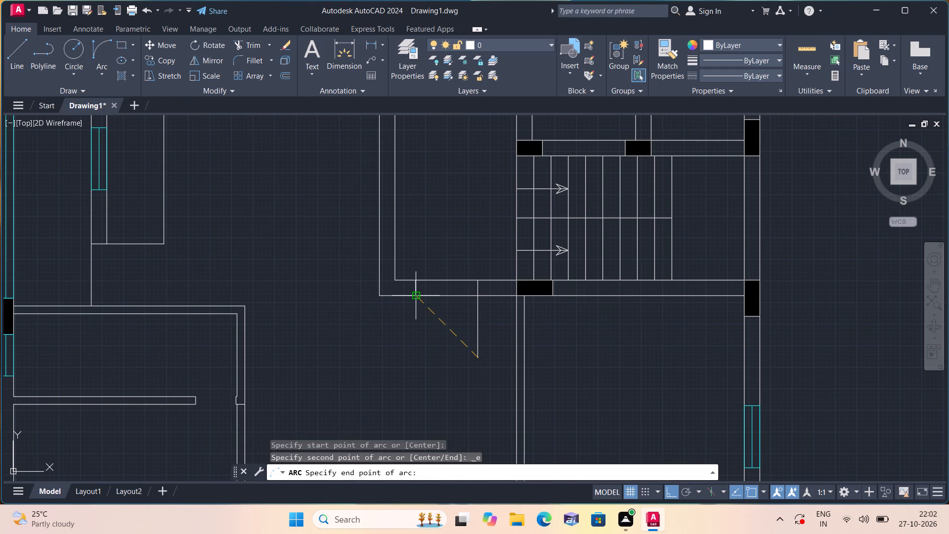
click(419, 295)
click(392, 361)
Trim the lower wall face between the two jambs of the new door.
scroll(391, 355, down, 2)
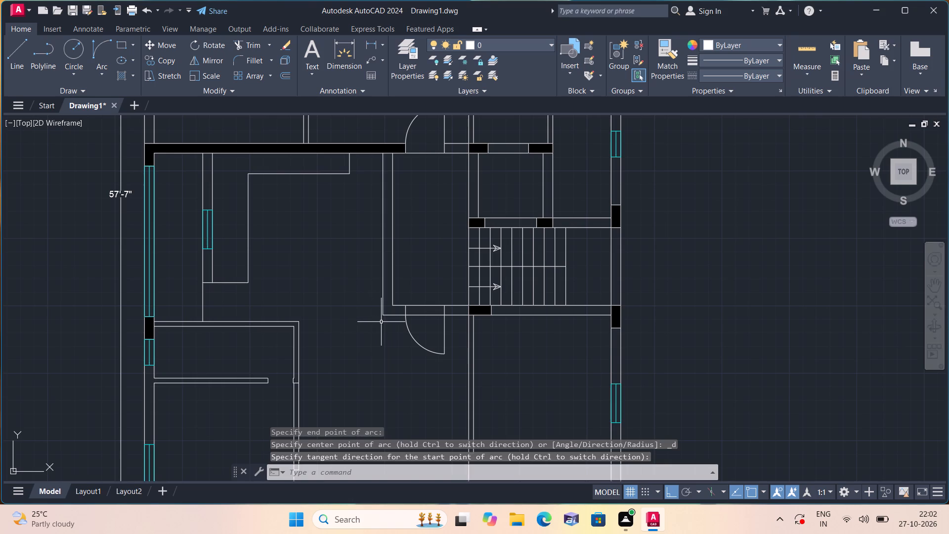
text(trim)
key(space)
scroll(387, 320, up, 1)
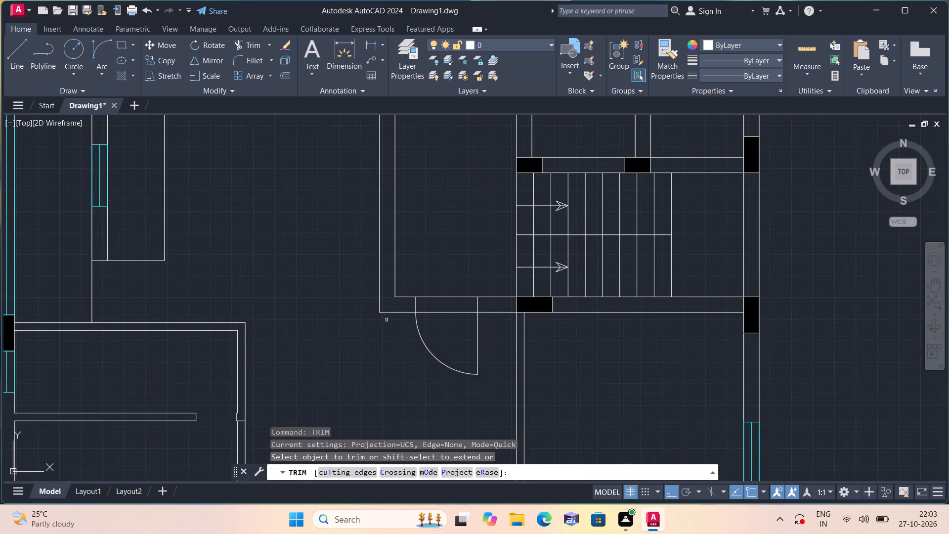
drag(436, 309, 444, 319)
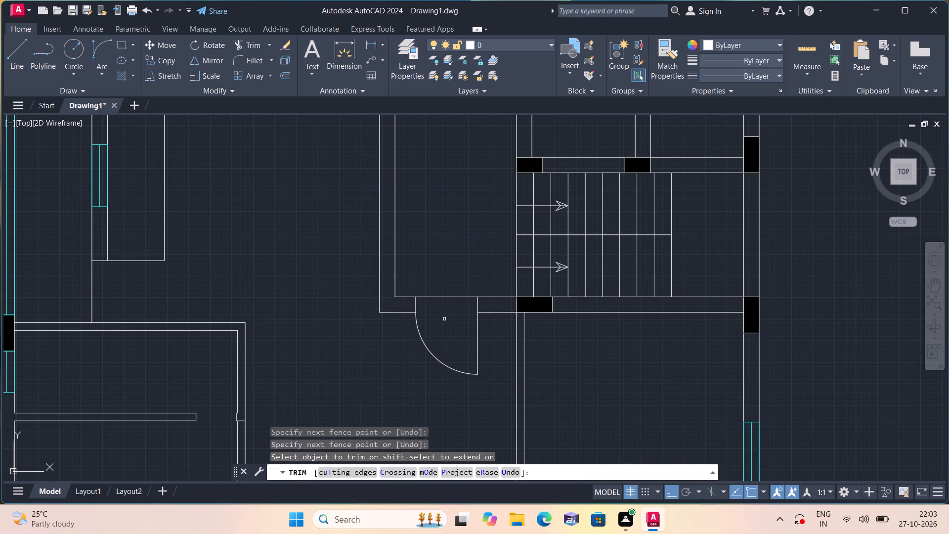
click(444, 319)
key(Escape)
Solid-hatch the T-shaped wall beside the plan's upper-left corner column and the short wall piece below that column in colour 99,100,102.
scroll(421, 308, down, 1)
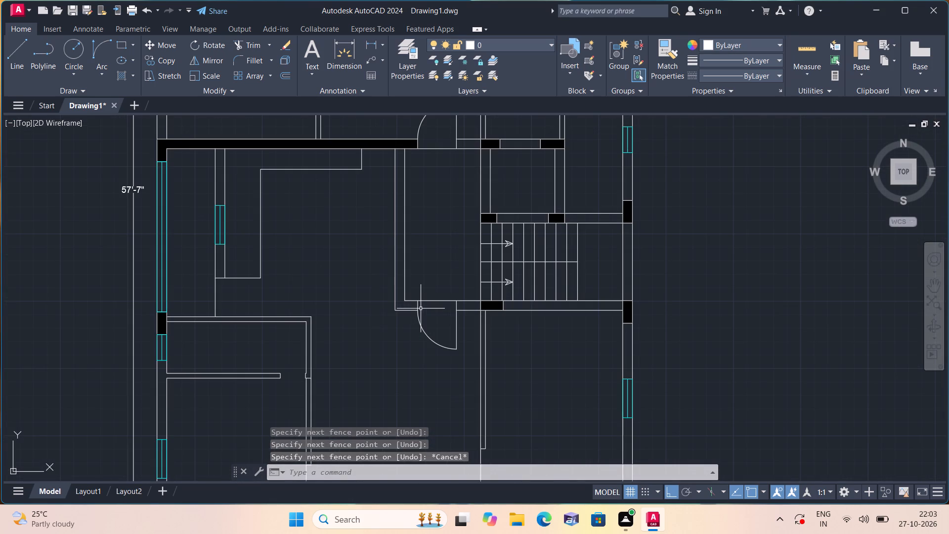
scroll(424, 311, down, 2)
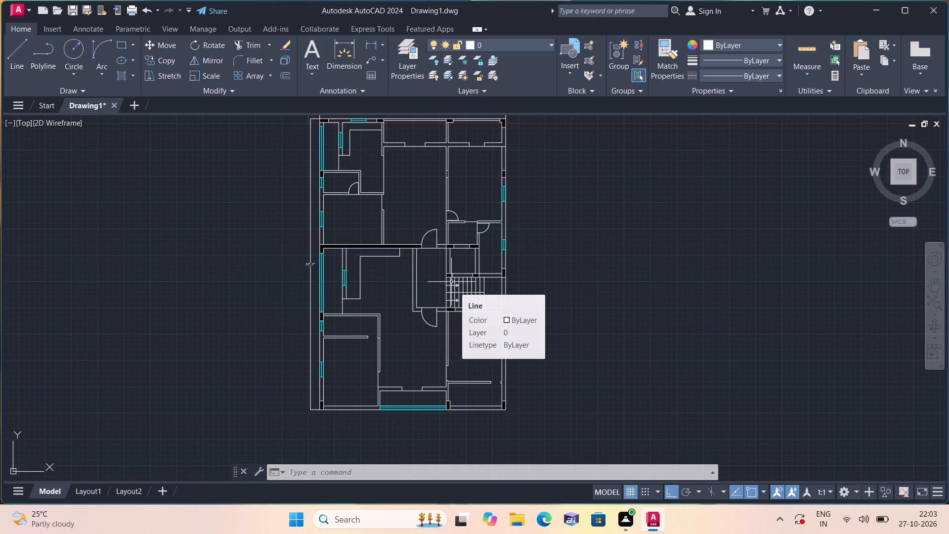
text(h)
key(space)
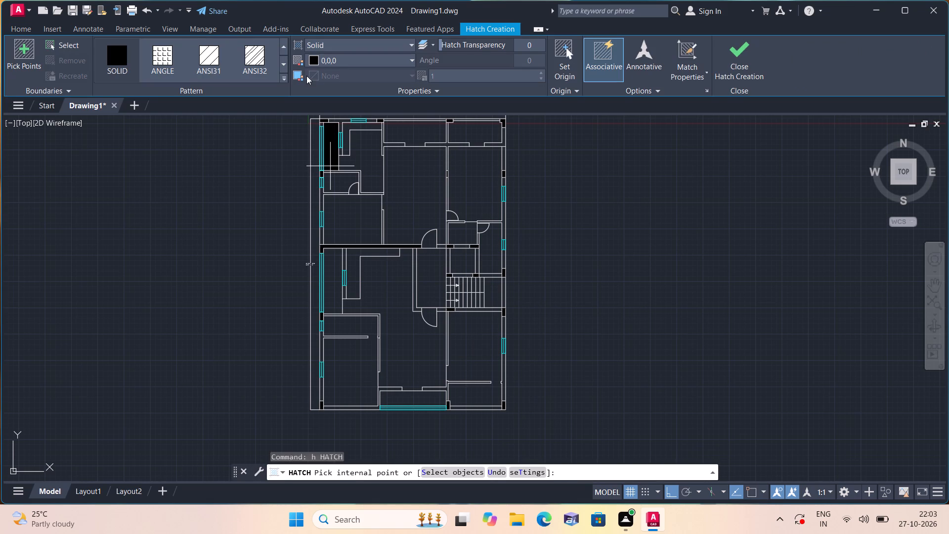
click(337, 58)
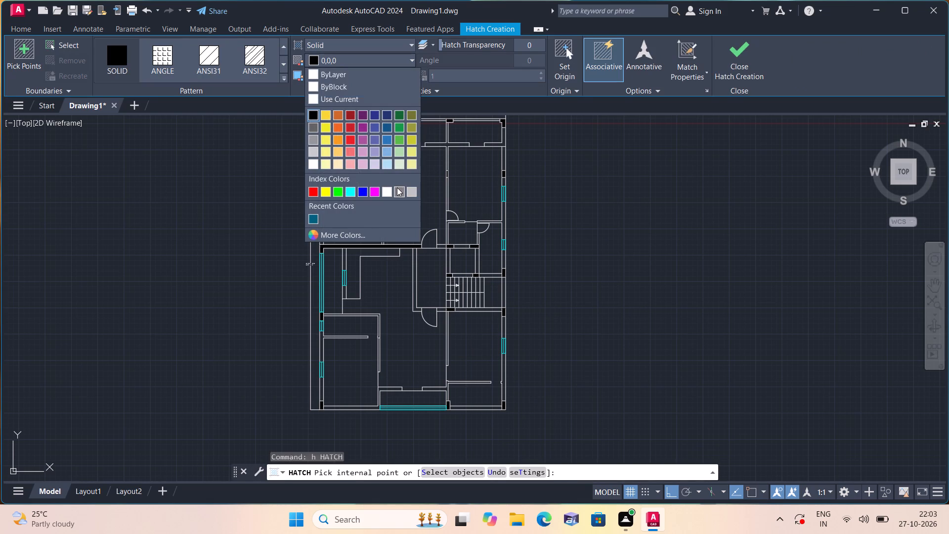
click(313, 124)
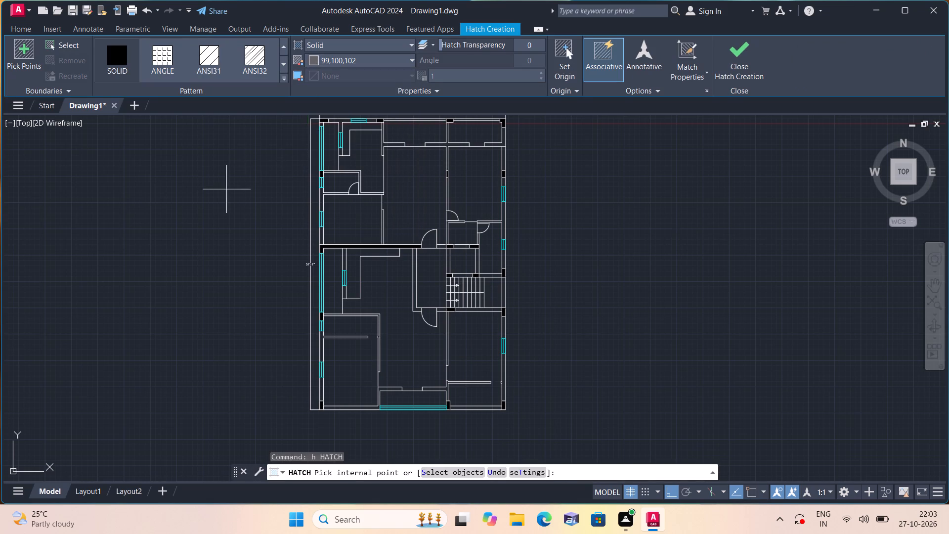
middle_drag(225, 190, 229, 351)
scroll(338, 286, up, 3)
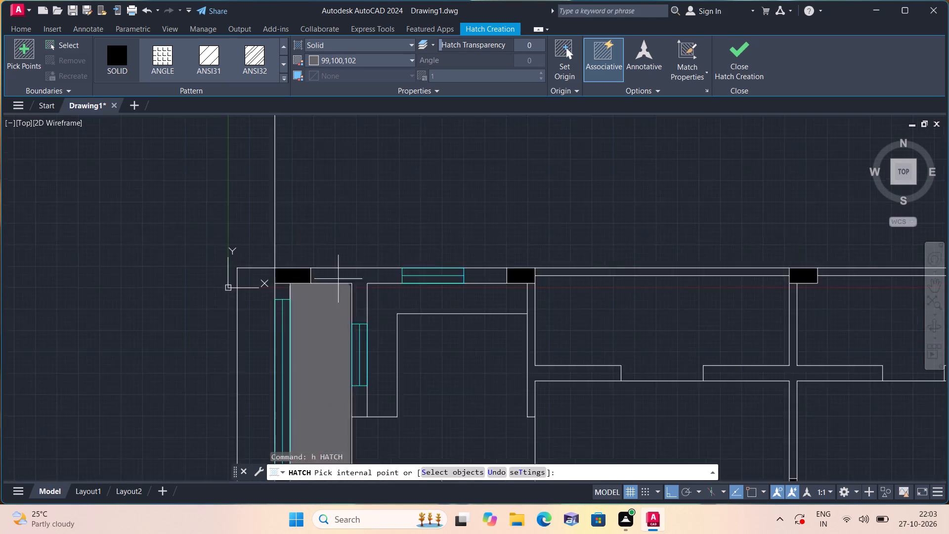
scroll(338, 279, up, 3)
drag(369, 254, 371, 252)
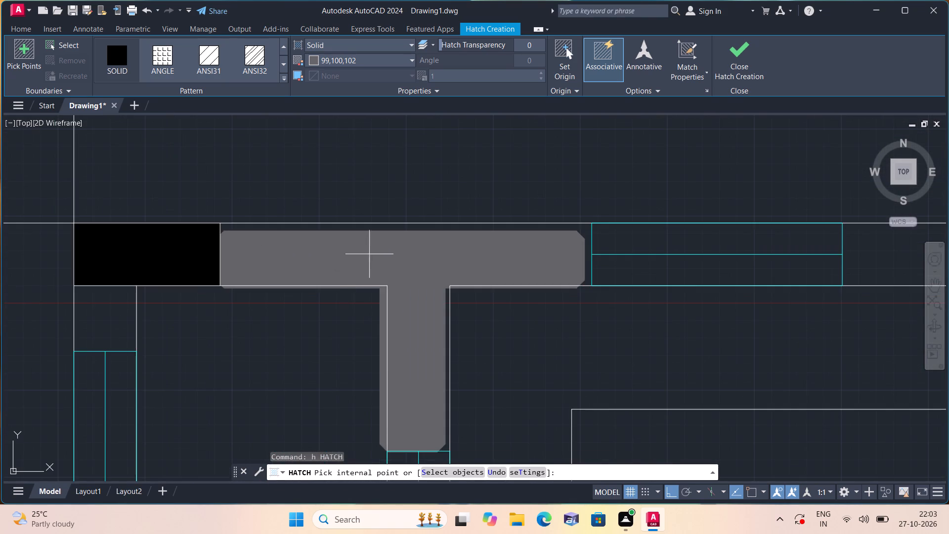
drag(371, 252, 375, 251)
scroll(376, 252, down, 1)
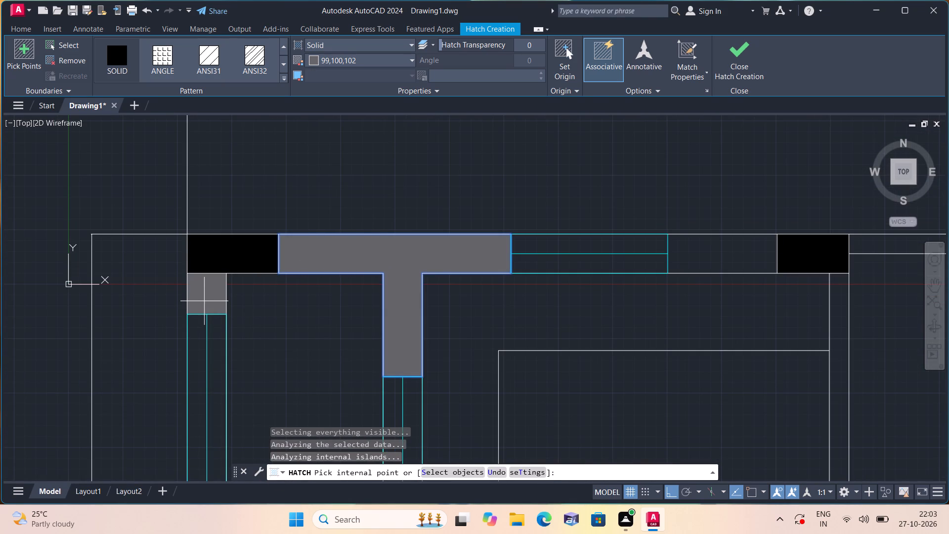
click(204, 301)
Add the wall piece below the upper-left interior window and the outer wall piece between the top window and next column to the hatch.
middle_drag(204, 301, 175, 222)
scroll(204, 301, down, 1)
scroll(178, 239, down, 1)
scroll(255, 327, up, 1)
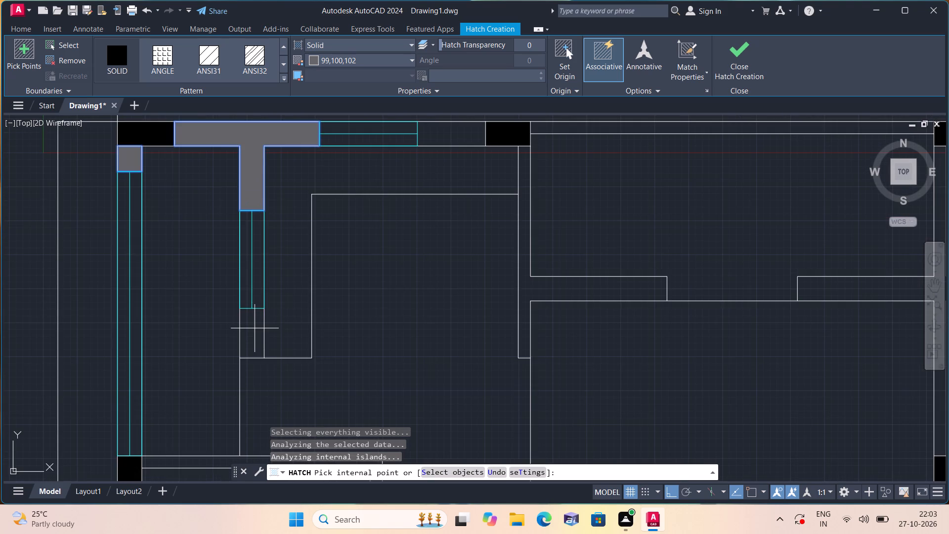
click(255, 328)
middle_drag(255, 328, 236, 222)
scroll(254, 328, down, 2)
scroll(238, 227, down, 1)
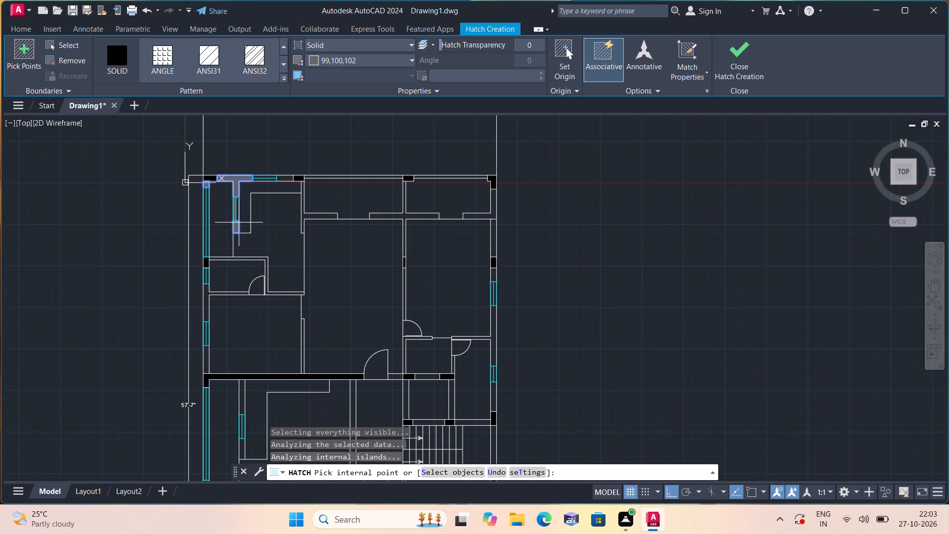
scroll(282, 184, up, 3)
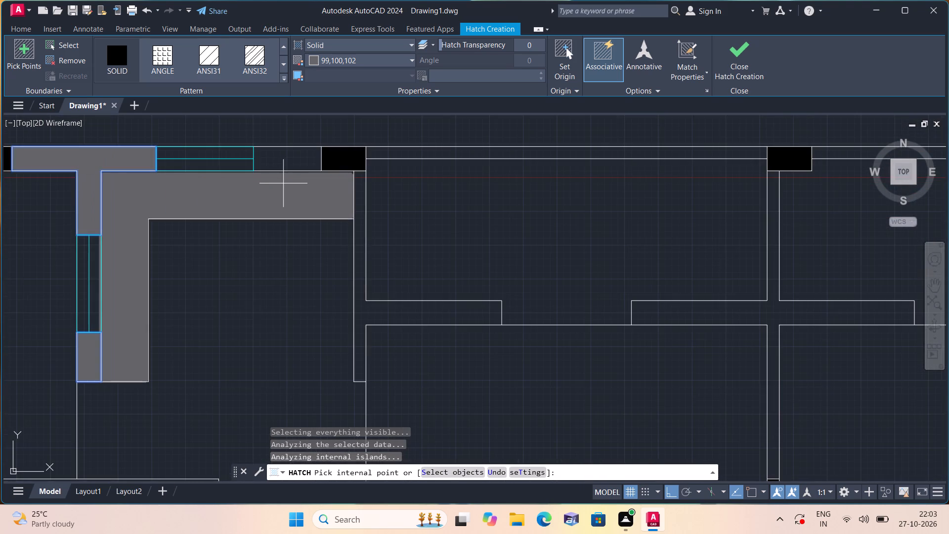
click(287, 159)
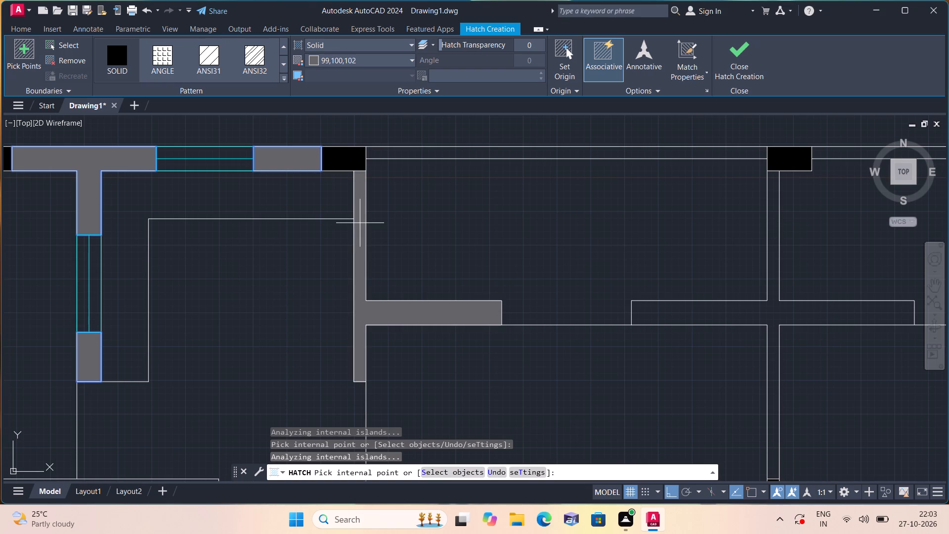
Add the wall with the side branch below the upper column, the cross-shaped wall between the upper rooms and its continuation below the column to the hatch.
click(360, 223)
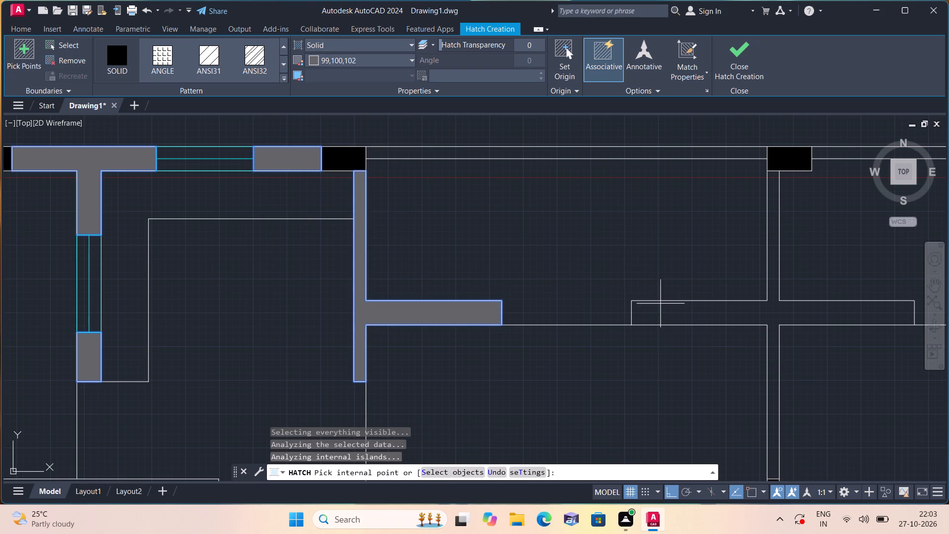
middle_drag(663, 308, 346, 315)
scroll(663, 308, down, 1)
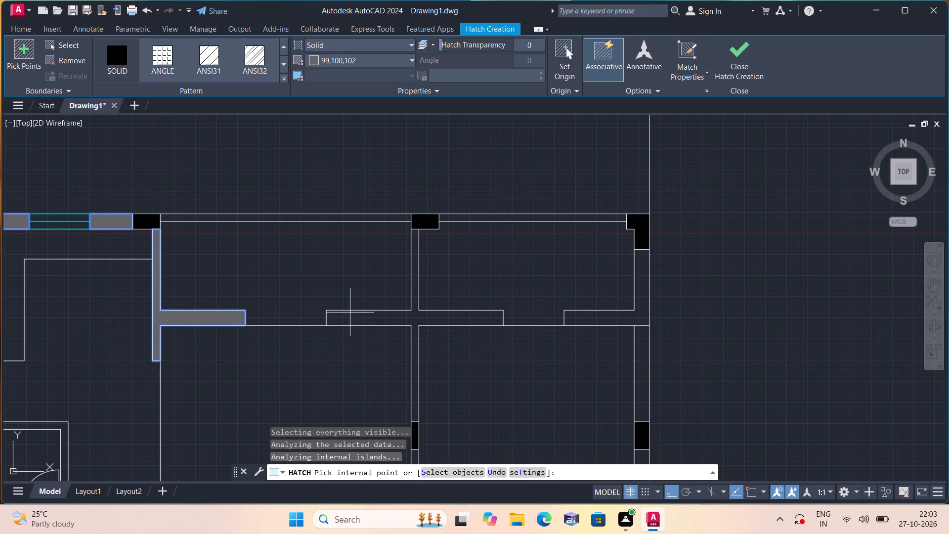
click(366, 315)
middle_drag(366, 315, 356, 200)
scroll(356, 208, down, 1)
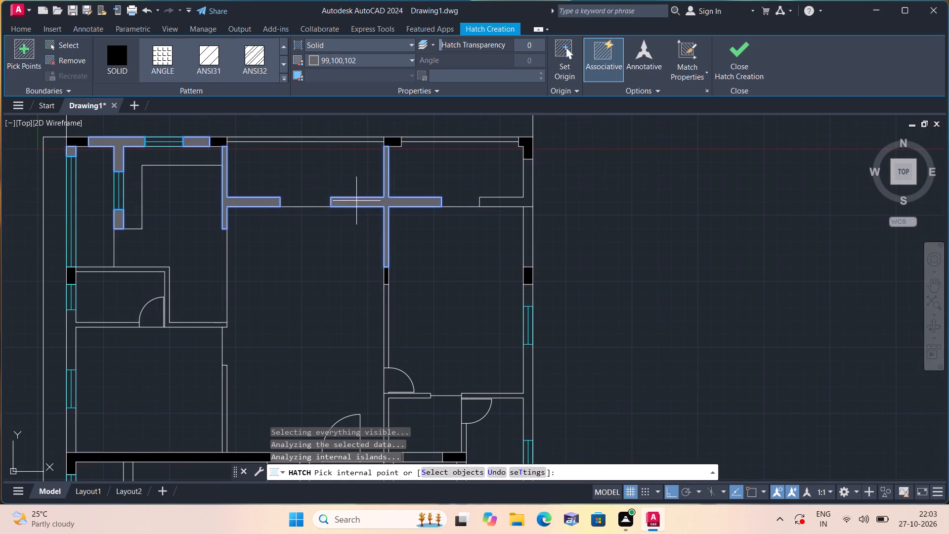
click(385, 316)
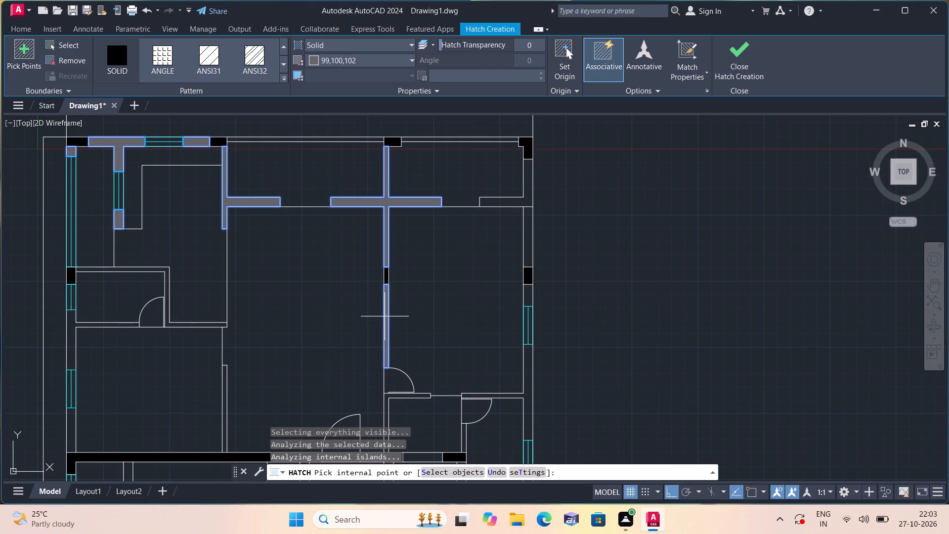
Hatch the walls around the left small room, the adjoining outer wall pieces around the window, and the partition meeting the long black wall.
scroll(385, 316, down, 1)
scroll(219, 286, up, 2)
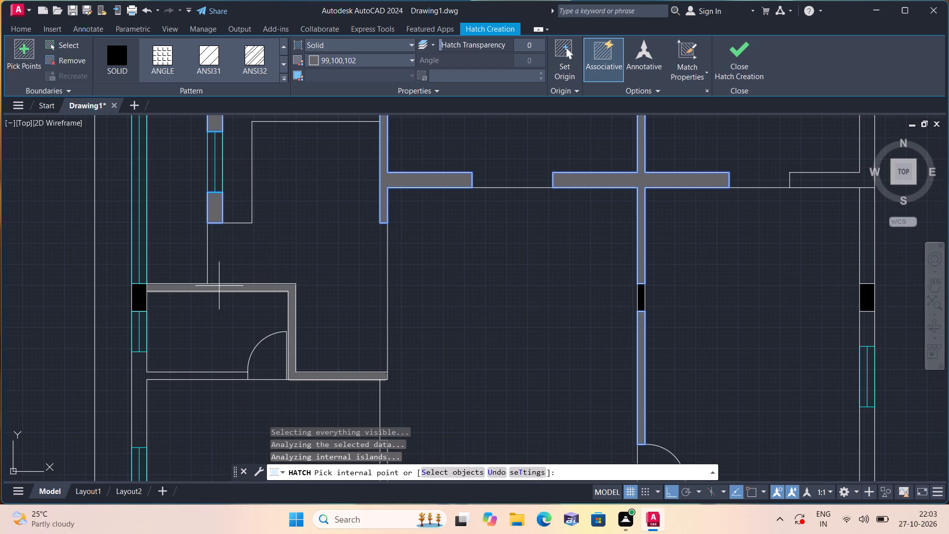
click(220, 285)
middle_drag(221, 285, 282, 193)
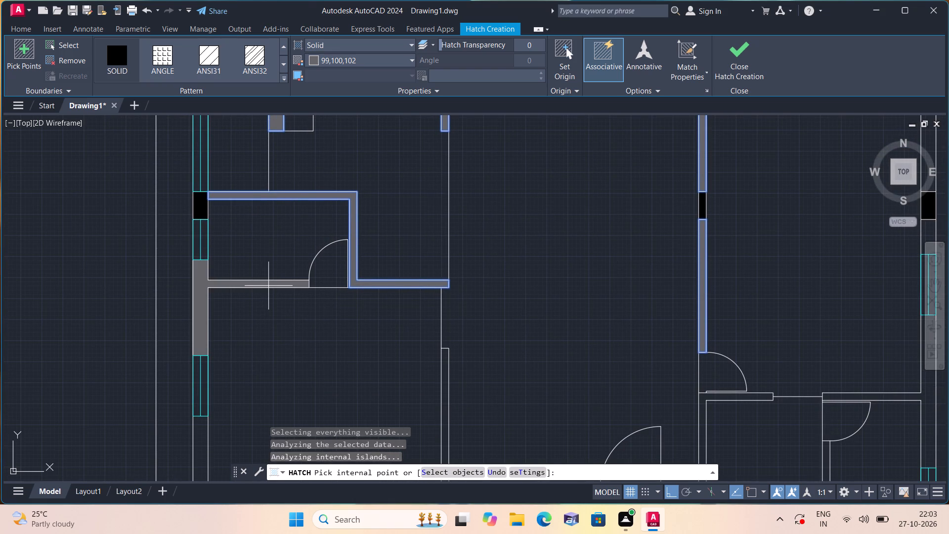
click(268, 286)
middle_drag(268, 286, 261, 186)
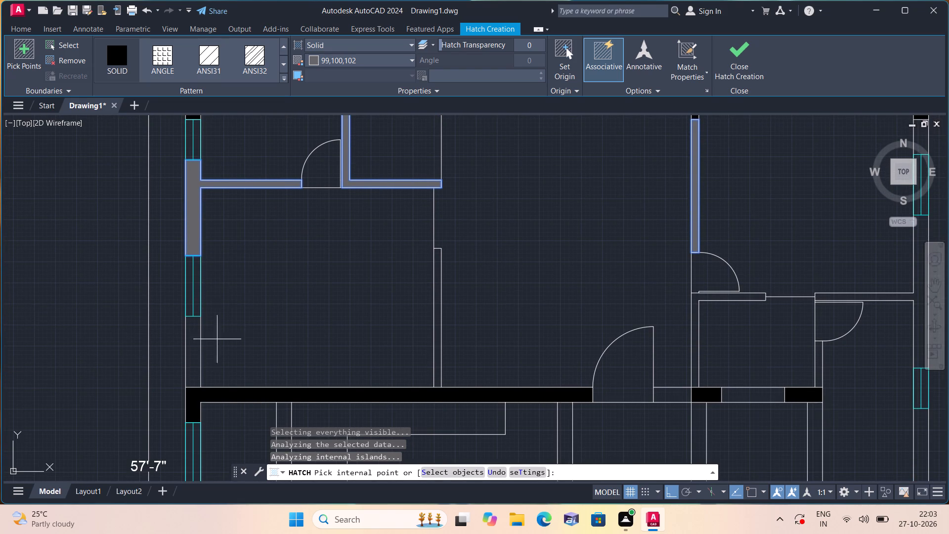
click(195, 346)
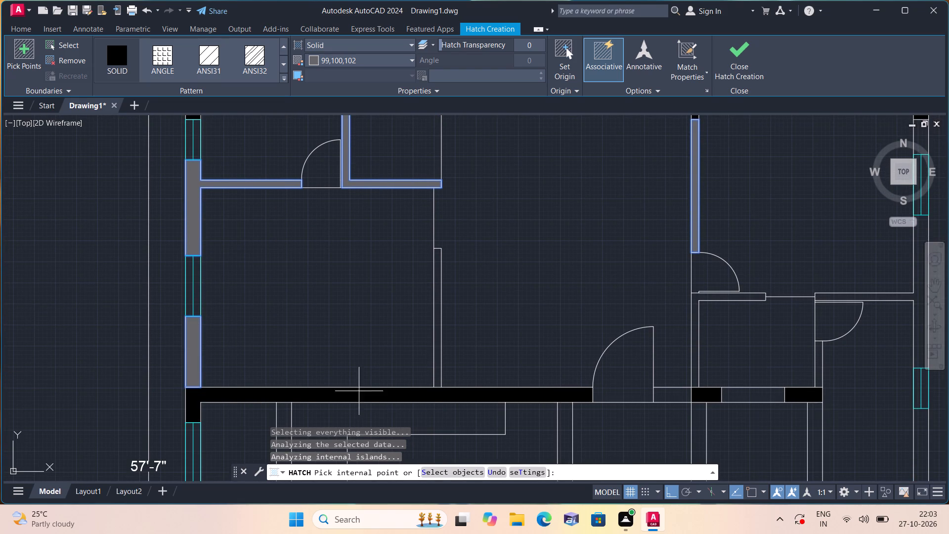
scroll(423, 391, up, 1)
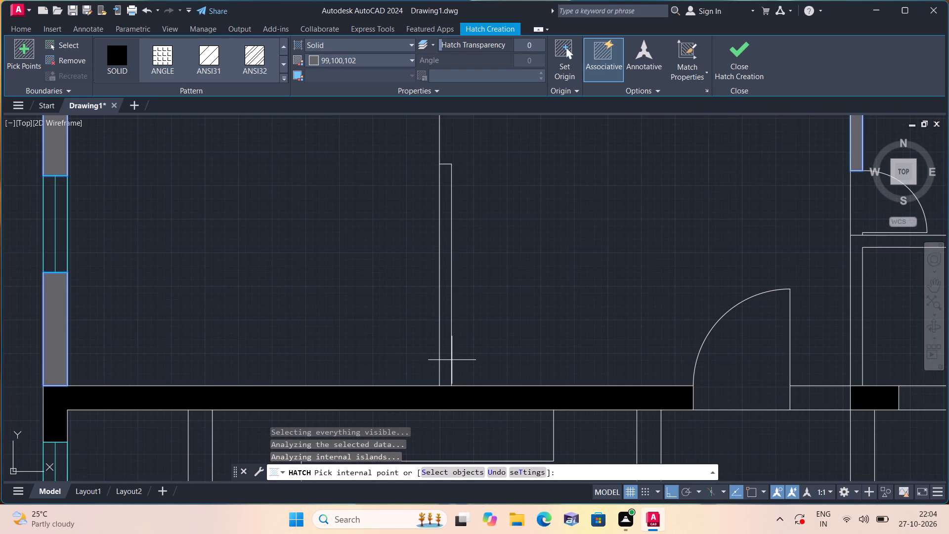
click(447, 356)
Hatch the L-shaped wall below the long black wall and the wall pieces above and below the interior window in the room beside it.
middle_drag(445, 356, 418, 248)
scroll(420, 301, down, 2)
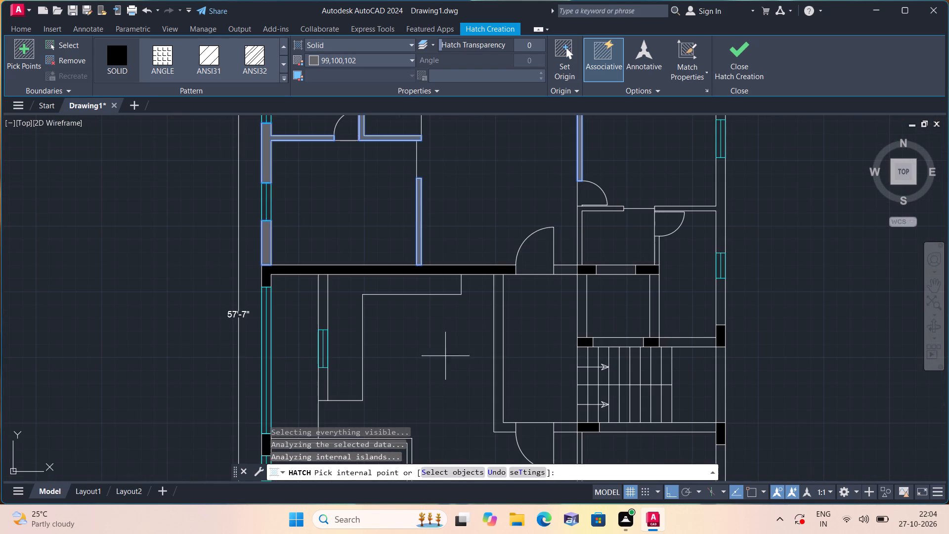
scroll(496, 306, up, 1)
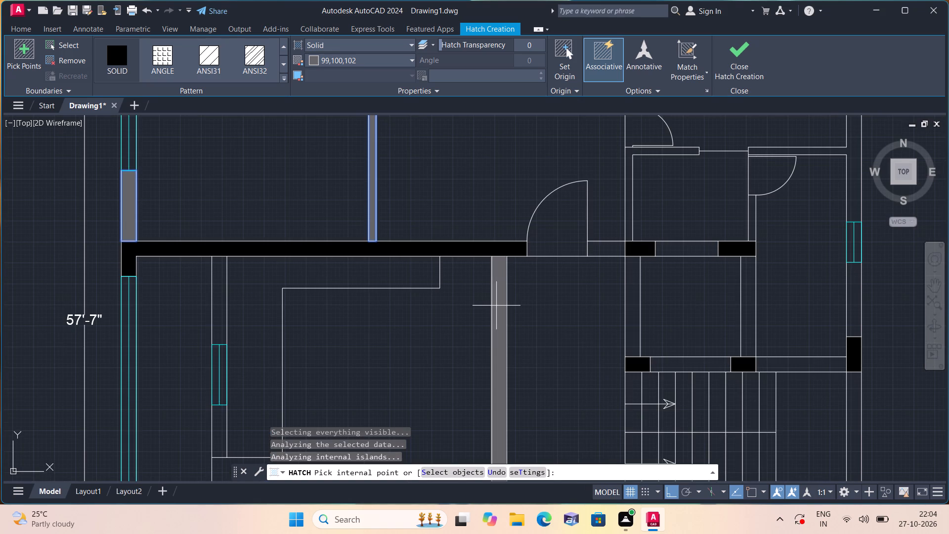
scroll(503, 307, down, 1)
middle_drag(503, 307, 450, 232)
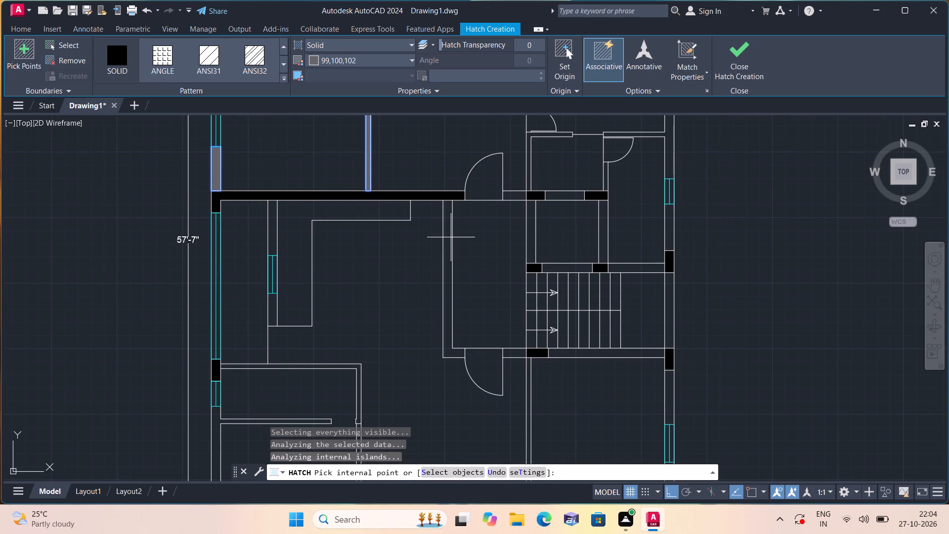
click(449, 243)
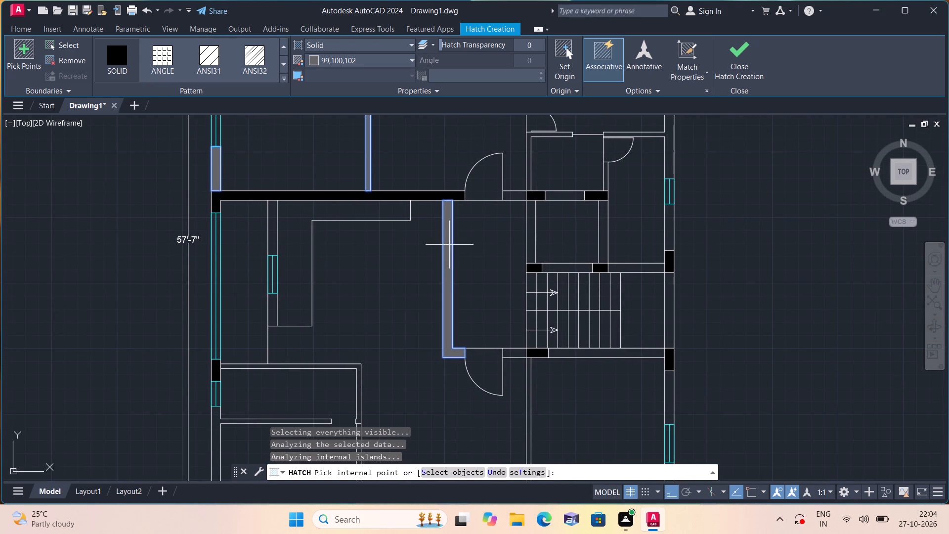
click(274, 240)
click(273, 308)
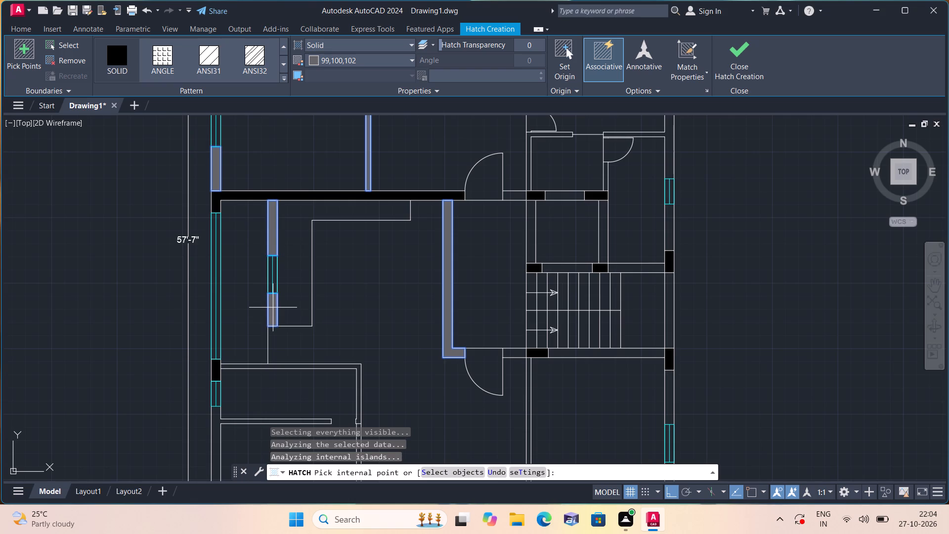
Hatch the lower-left small room's walls, the left outer wall pieces around the lower window, and the bottom wall with its branch beside the balcony.
middle_drag(271, 307, 230, 188)
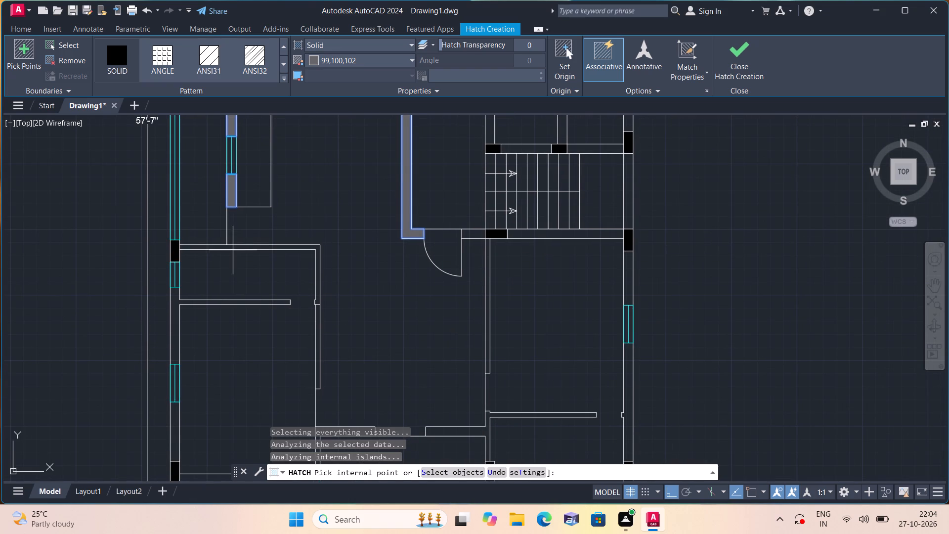
click(235, 246)
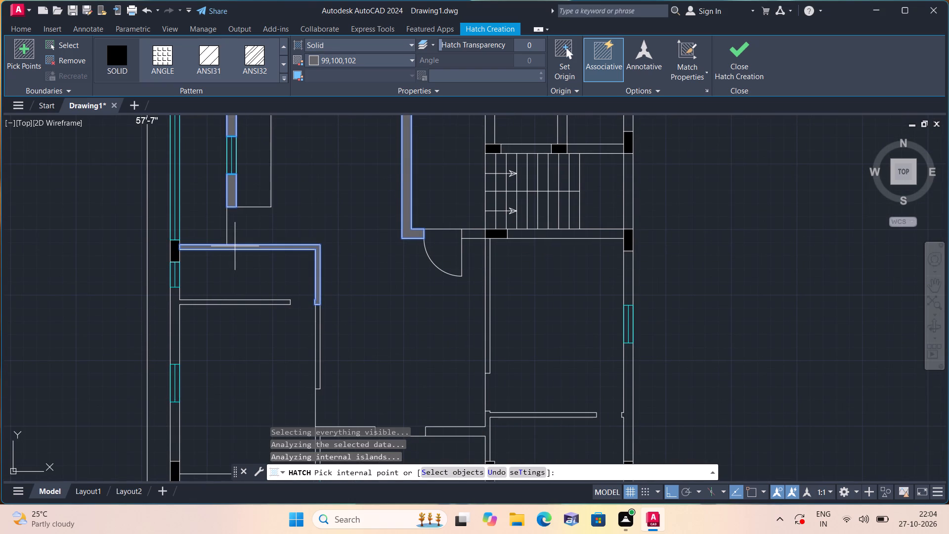
click(187, 302)
middle_drag(187, 302, 210, 198)
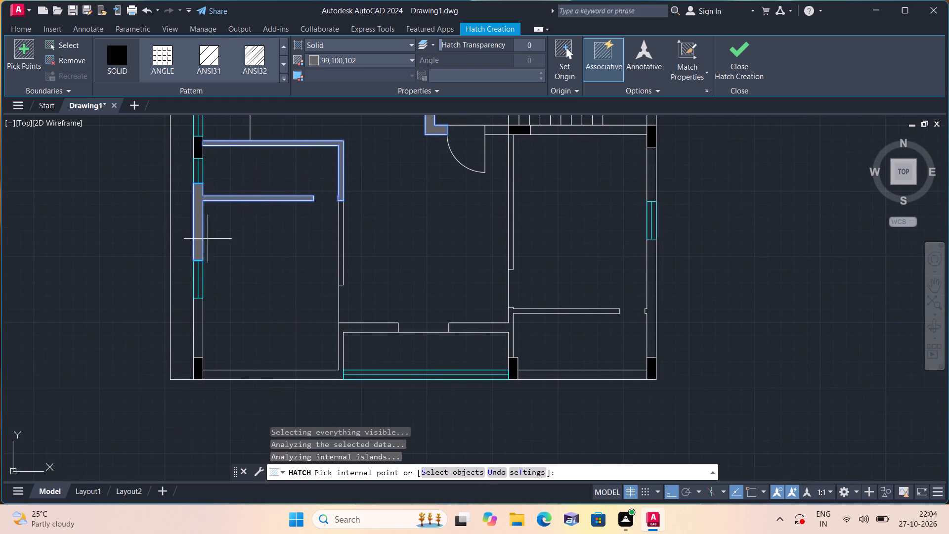
click(197, 316)
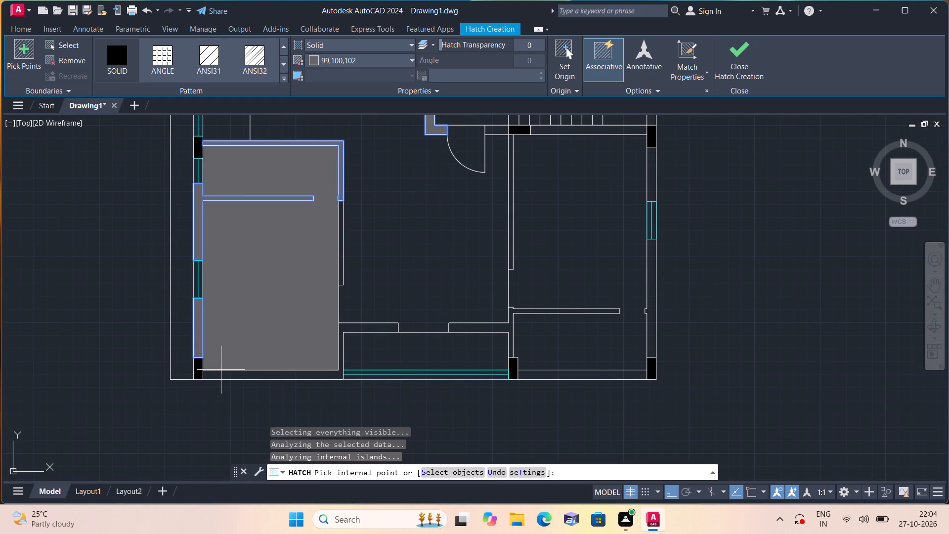
click(221, 373)
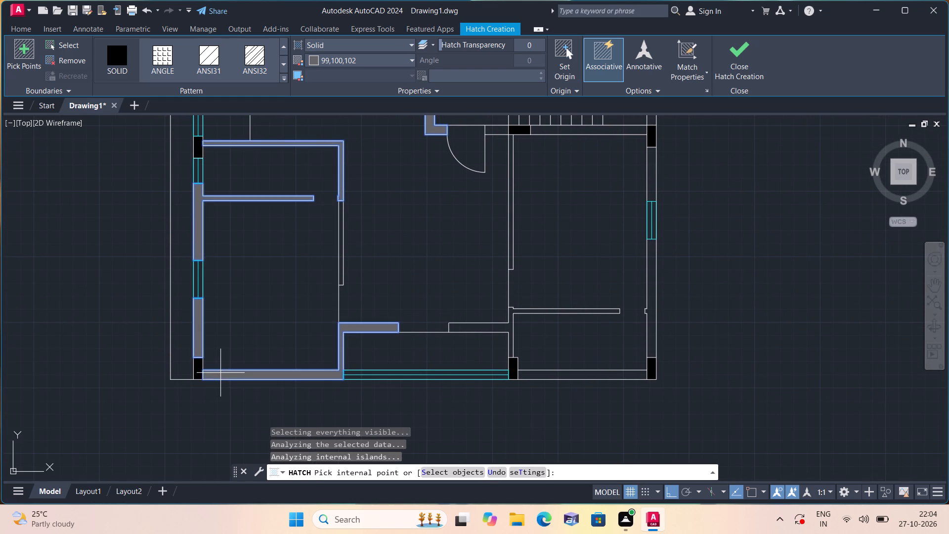
Hatch the branched wall beside the balcony, the bottom-right outer wall, the right outer wall below the window, and the lower-right room's long partition.
middle_drag(220, 373, 68, 335)
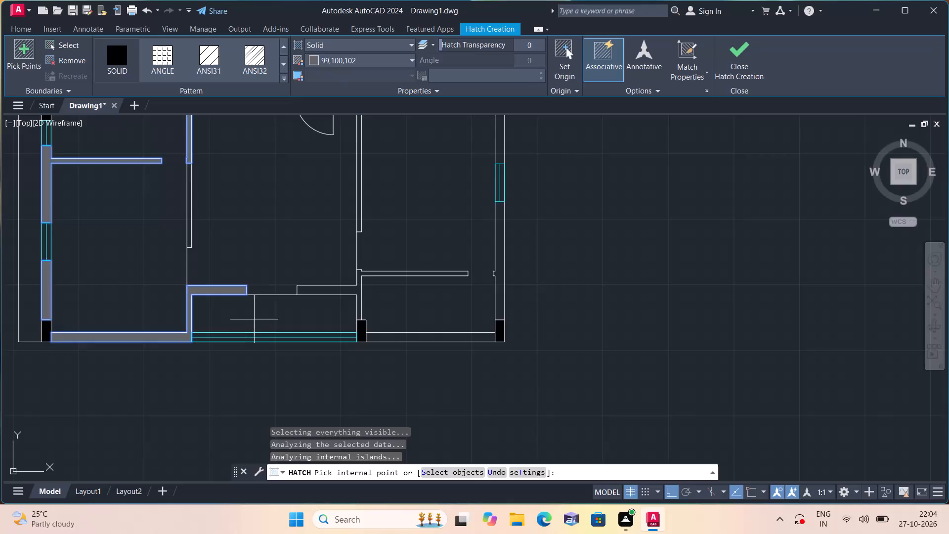
click(343, 290)
click(392, 341)
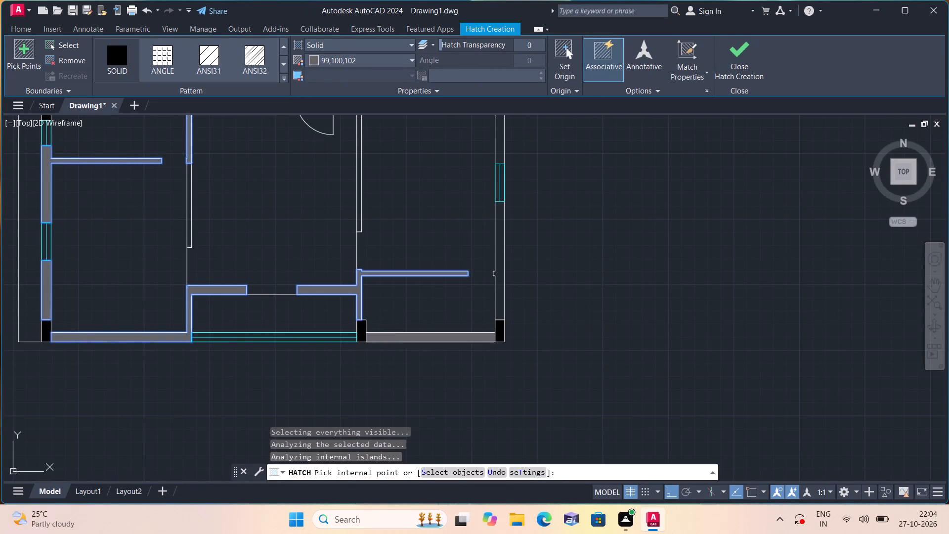
click(499, 290)
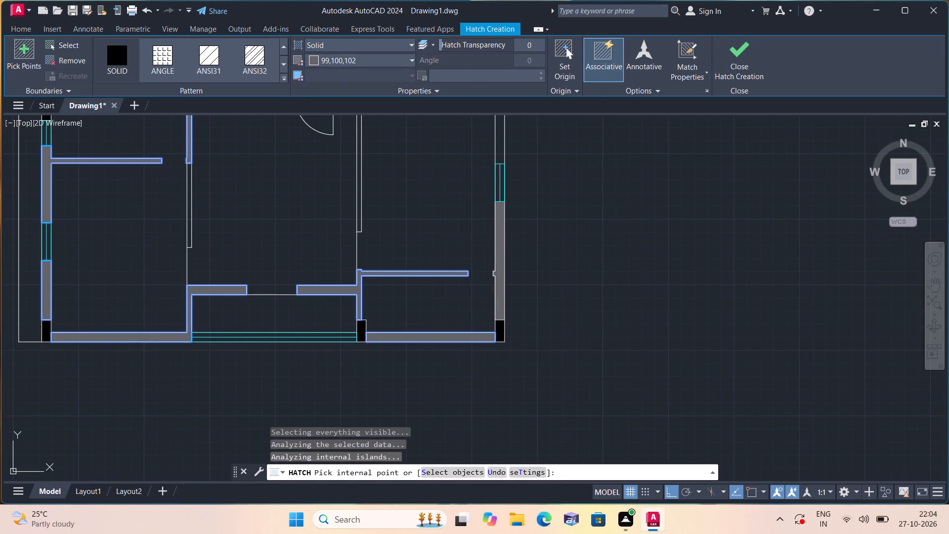
middle_drag(497, 291, 474, 411)
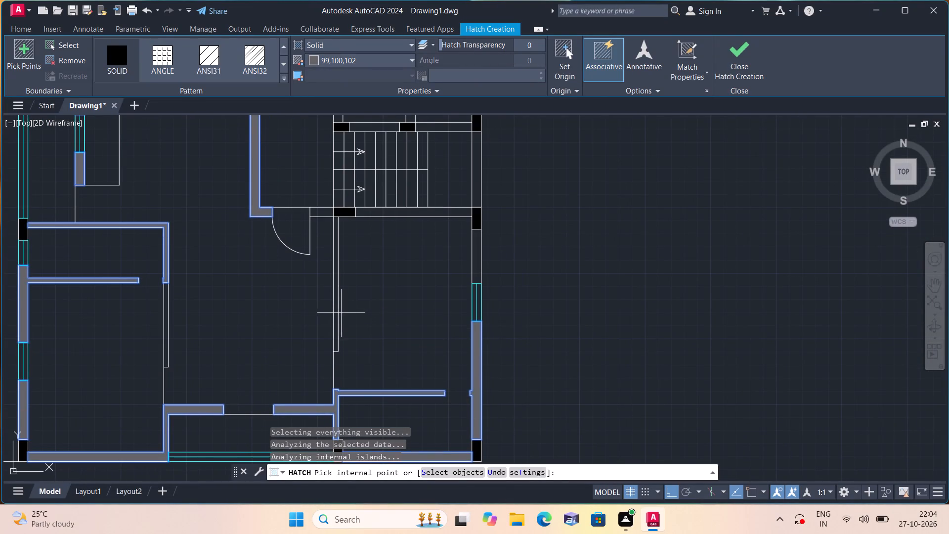
click(337, 305)
Hatch both wall pieces along the staircase's lower edge, the outer wall piece below its corner column, and the outer wall beside the stairs.
middle_drag(337, 305, 287, 356)
scroll(337, 305, down, 1)
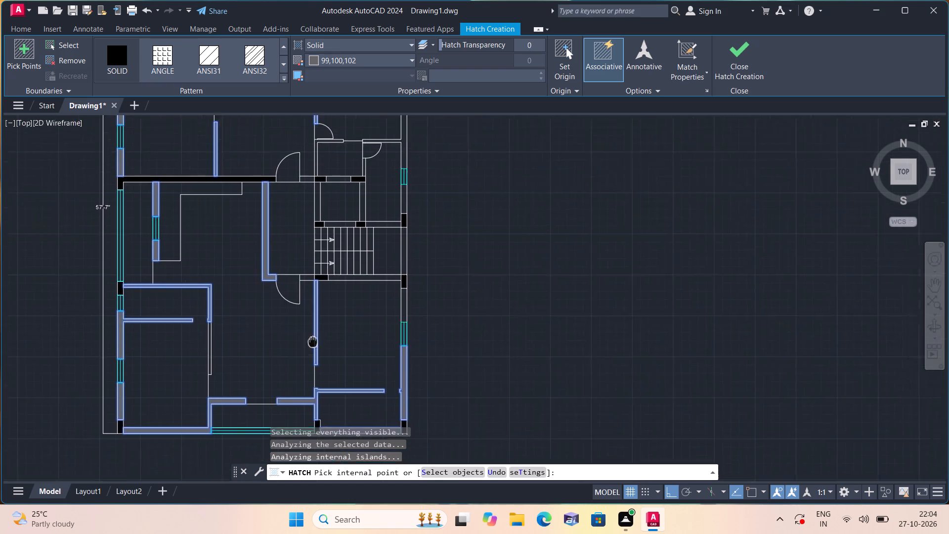
middle_drag(287, 356, 255, 427)
scroll(246, 357, up, 1)
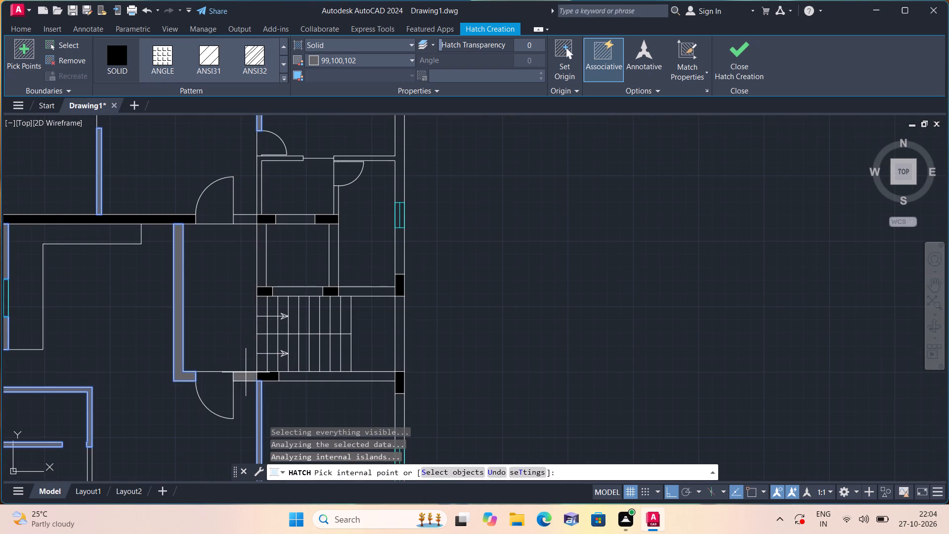
click(246, 373)
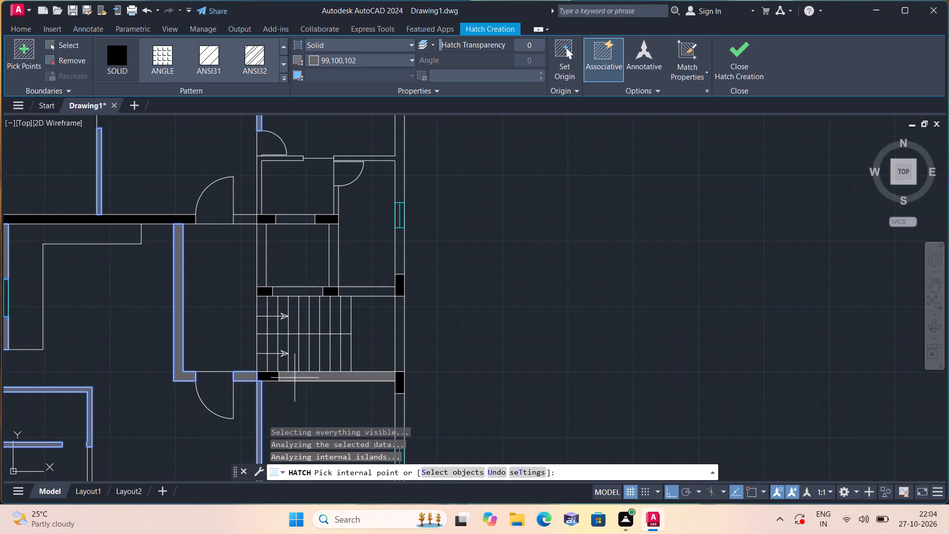
click(300, 375)
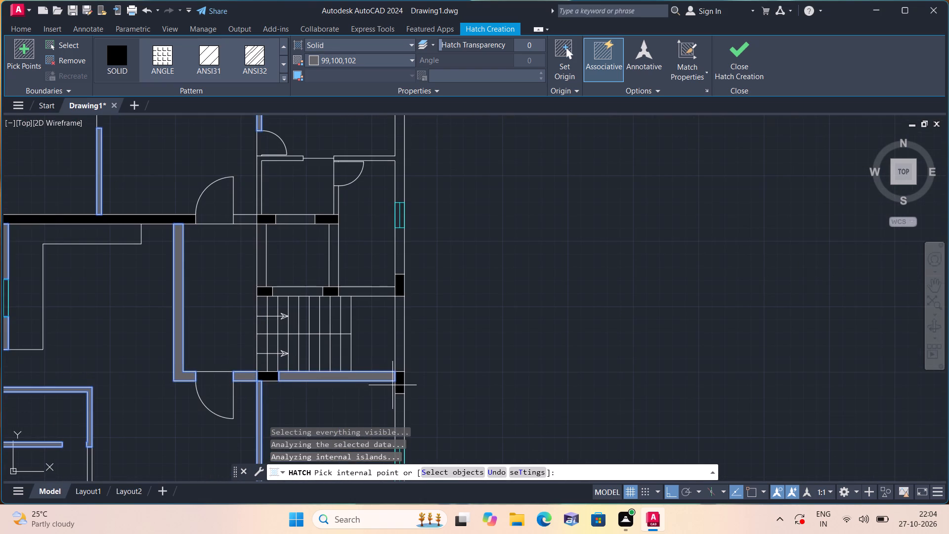
middle_drag(403, 386, 400, 250)
click(400, 279)
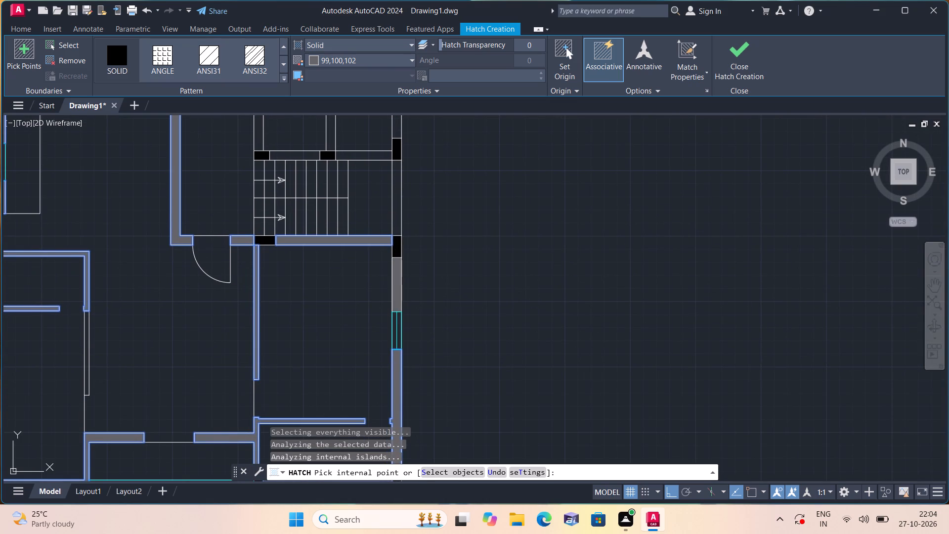
middle_drag(400, 281, 431, 387)
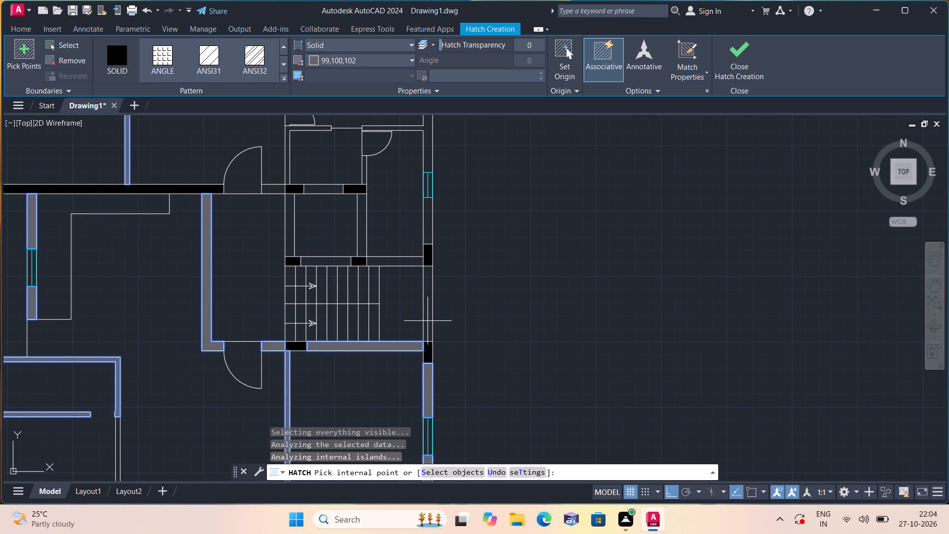
click(429, 317)
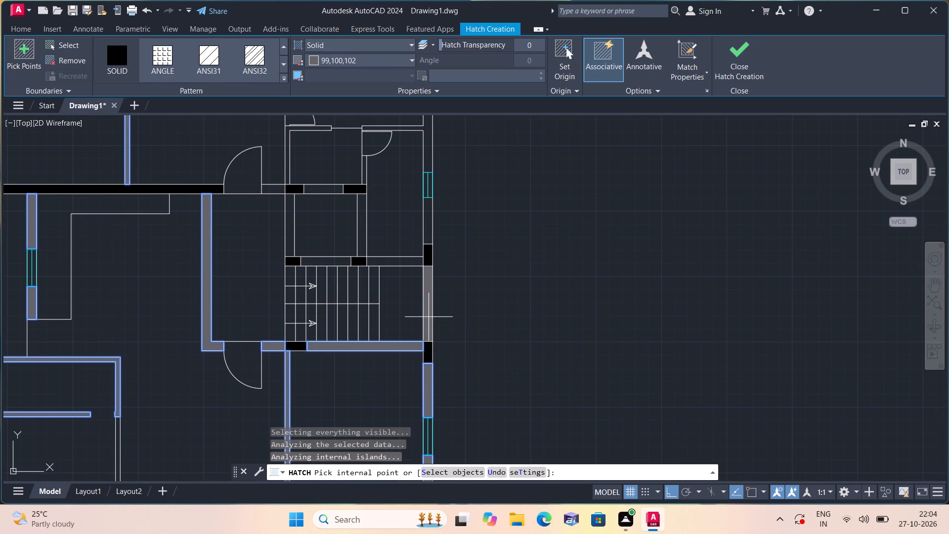
Hatch the right outer wall between the column above the stairs and the small window, and the branched outer wall above that window.
middle_drag(428, 315, 444, 387)
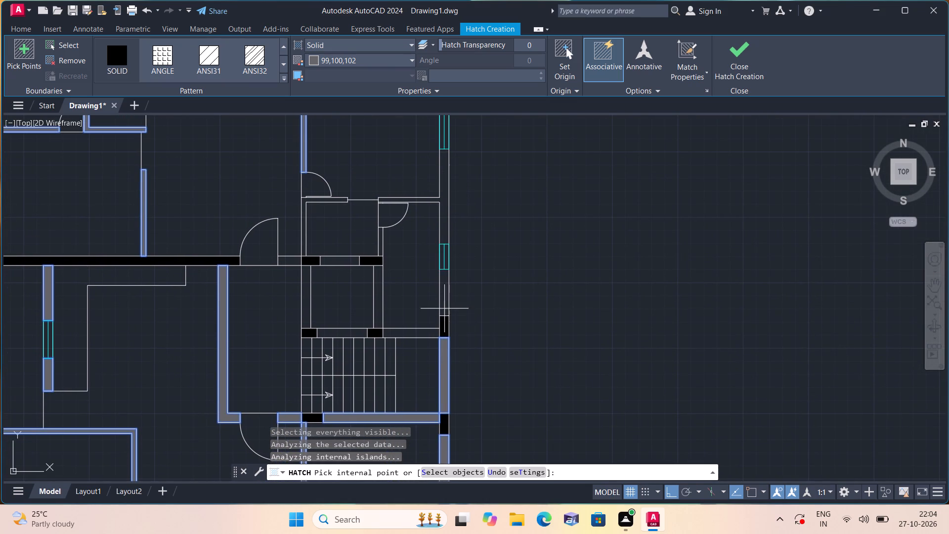
click(446, 302)
scroll(445, 302, down, 1)
middle_drag(444, 302, 445, 311)
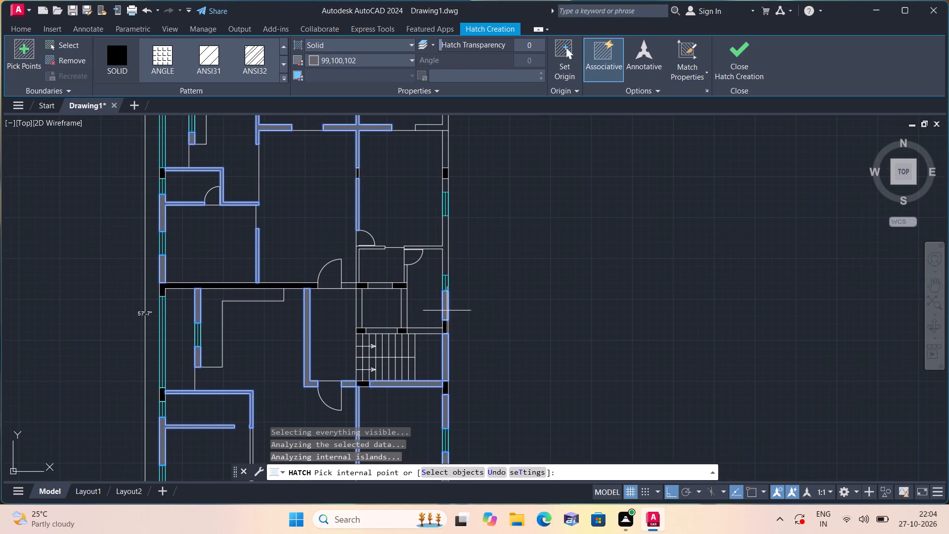
click(446, 248)
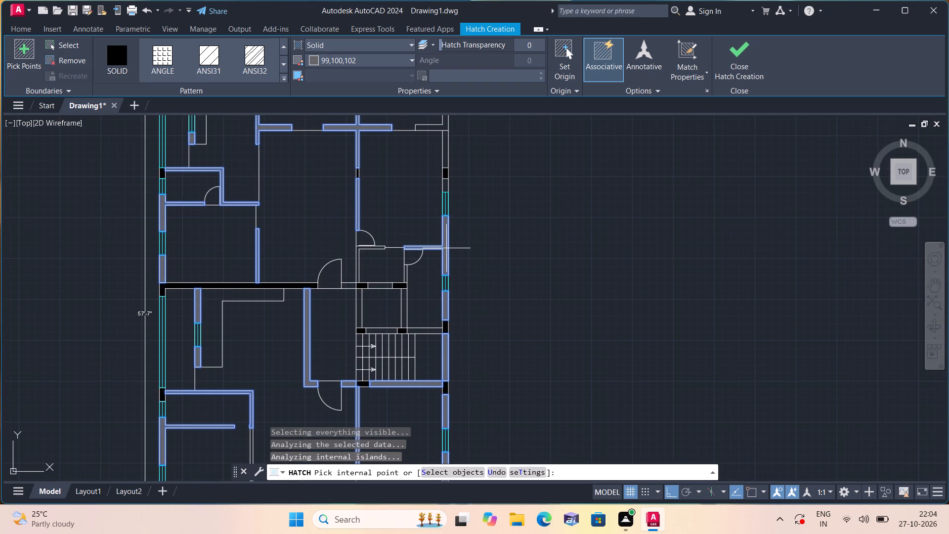
Hatch the wall pieces along the staircase's upper edge and both side walls of the small room above the stairs.
scroll(396, 293, up, 1)
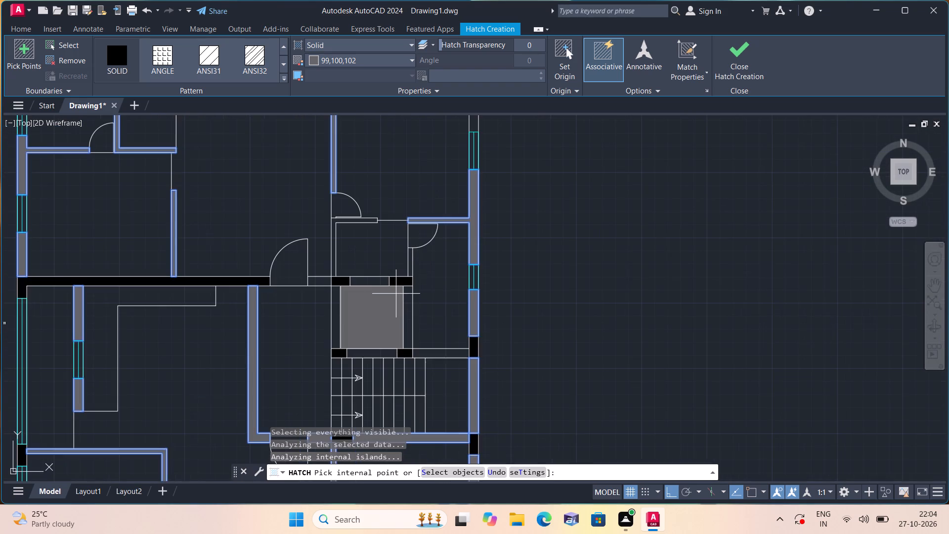
click(384, 357)
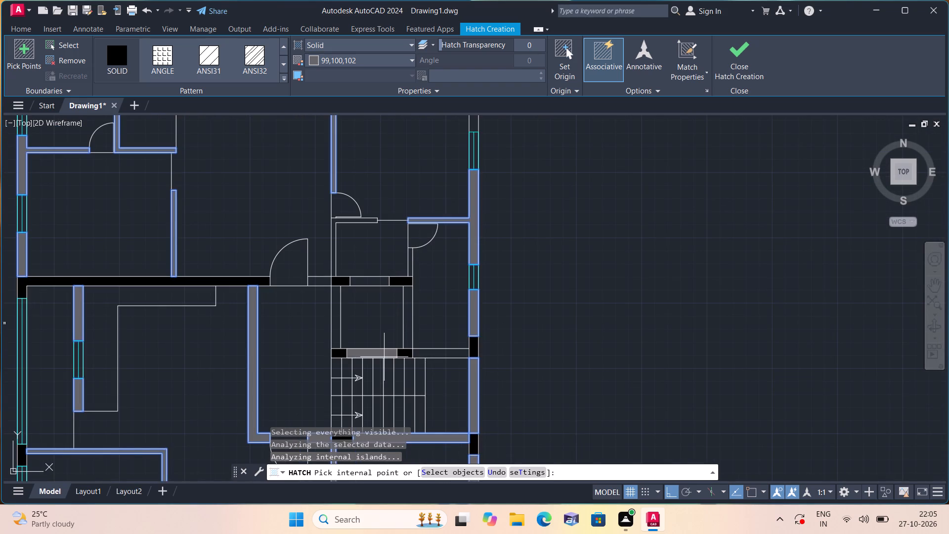
click(434, 353)
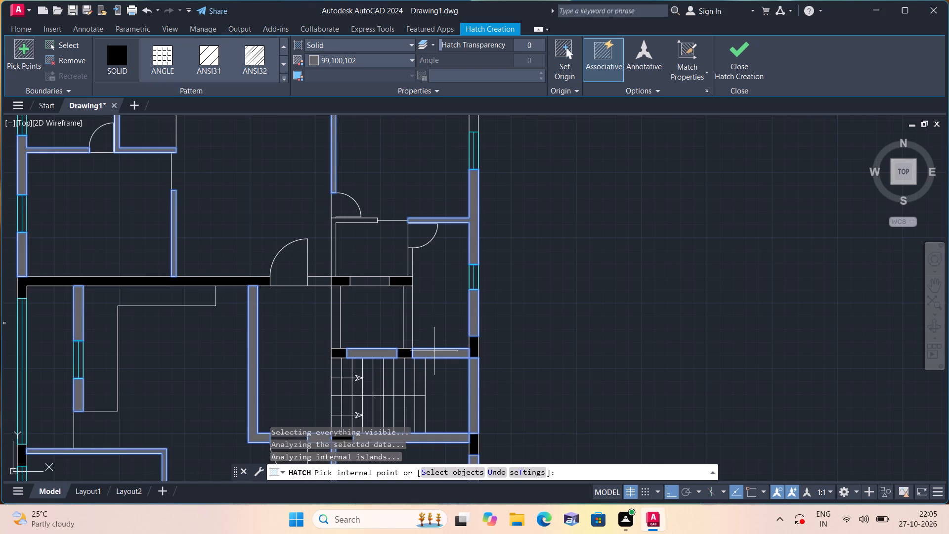
scroll(419, 332, up, 1)
click(398, 310)
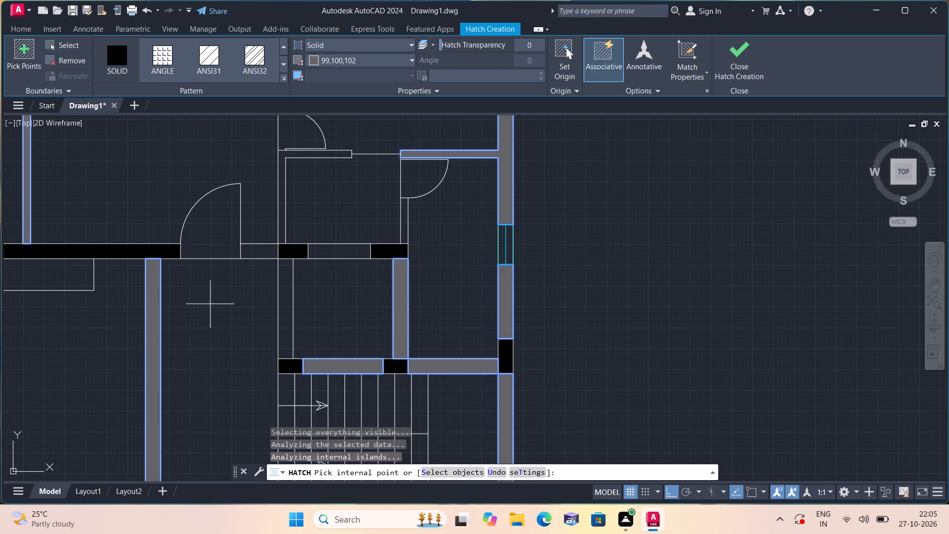
click(287, 306)
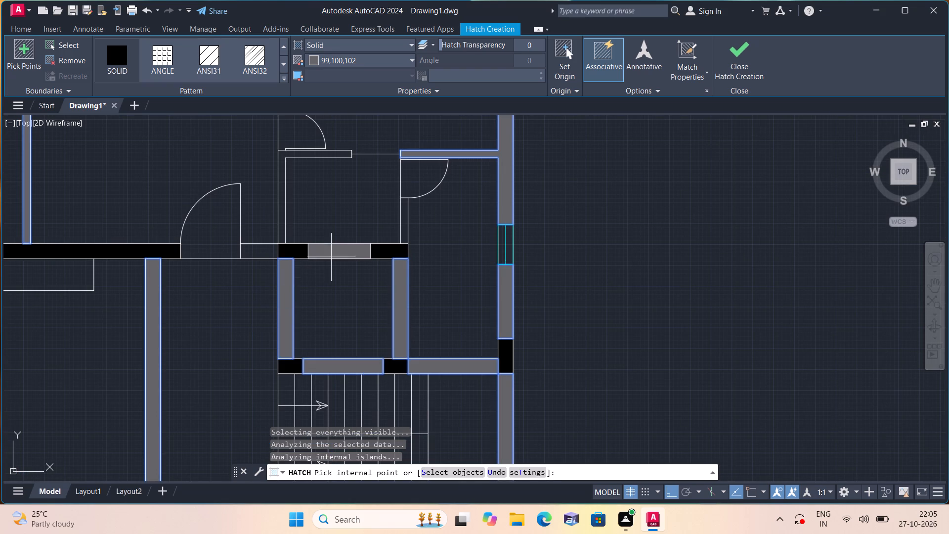
Hatch the branched outer wall below the top-right corner column and the outer wall pieces above and below the next column down.
middle_drag(345, 276, 351, 316)
scroll(345, 276, down, 1)
scroll(351, 316, down, 1)
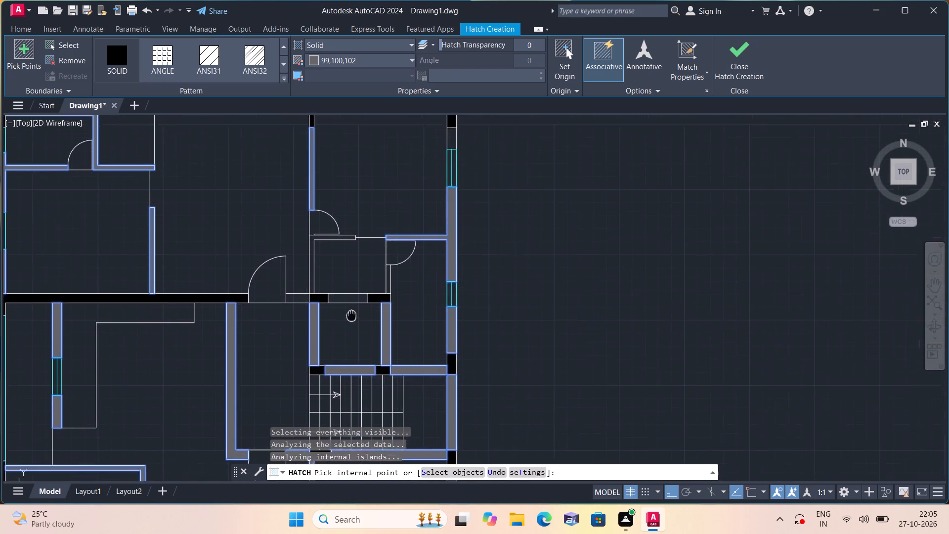
scroll(296, 234, down, 1)
middle_drag(295, 234, 337, 284)
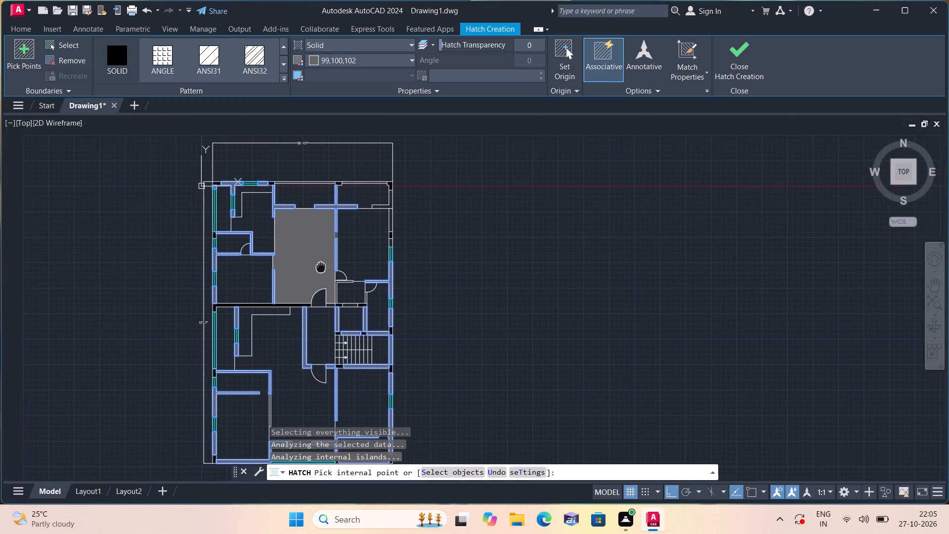
middle_drag(337, 284, 345, 297)
scroll(351, 288, up, 1)
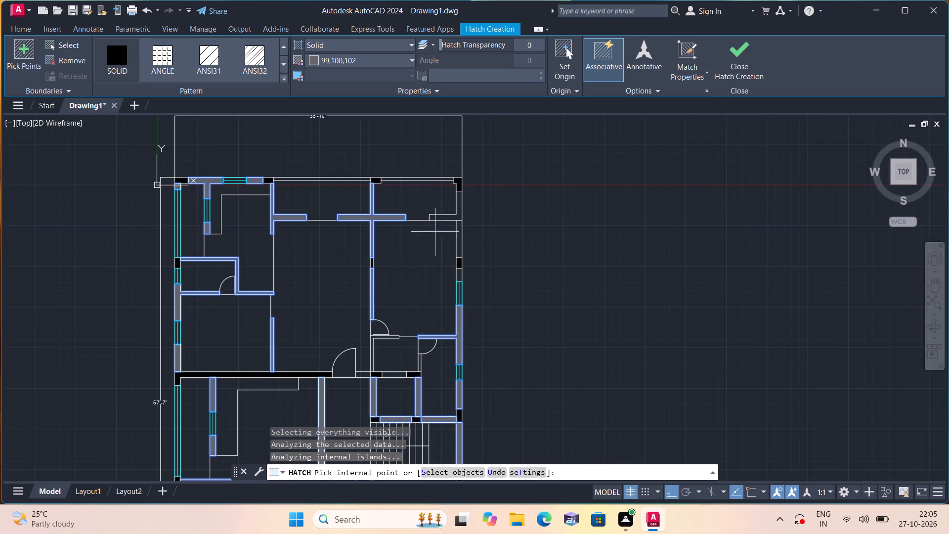
scroll(450, 210, up, 1)
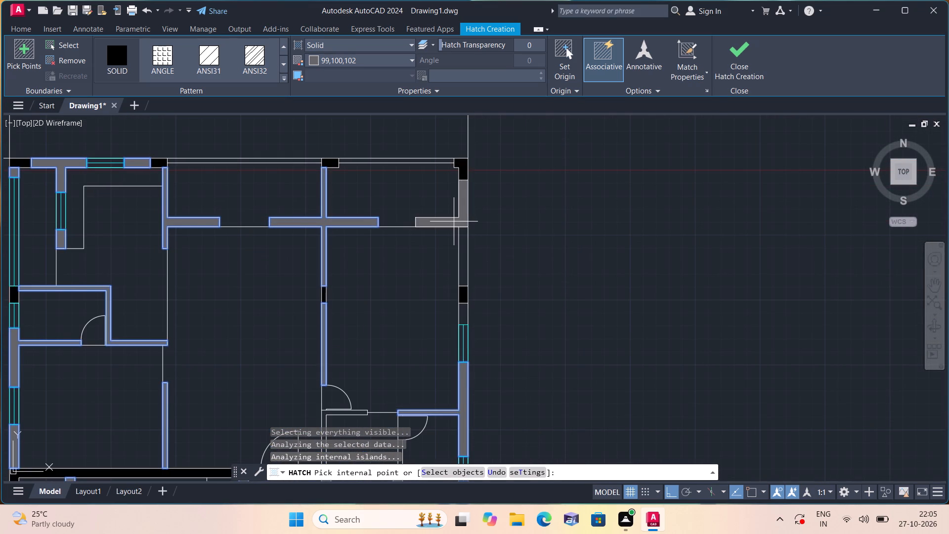
click(454, 222)
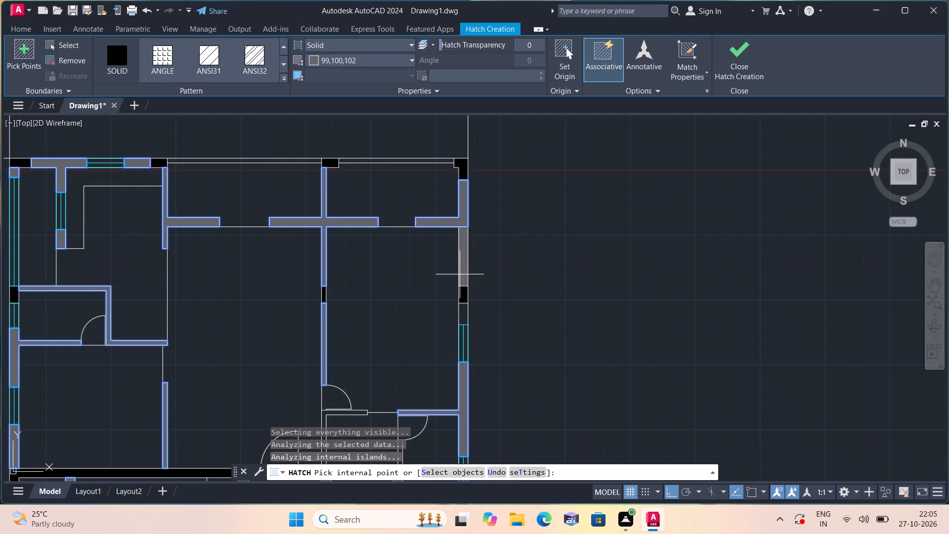
click(463, 257)
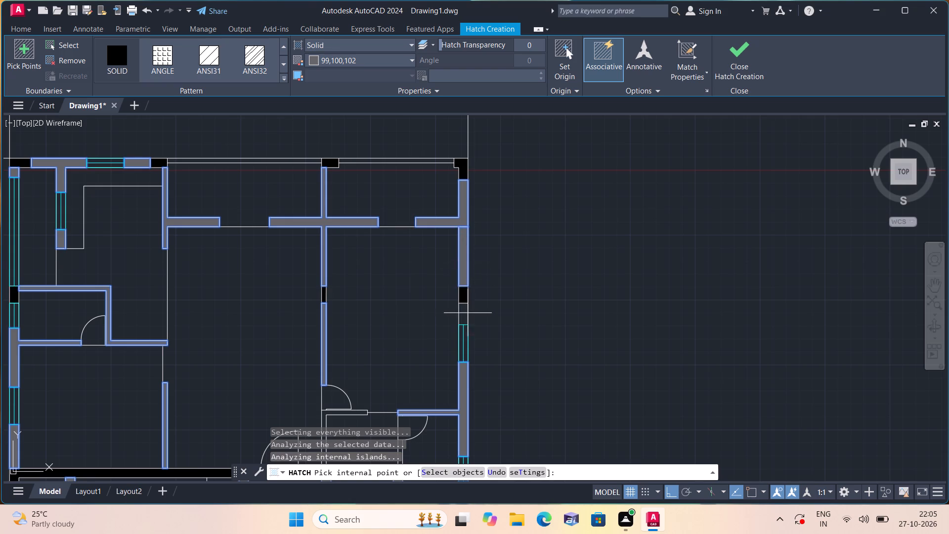
click(465, 313)
key(Escape)
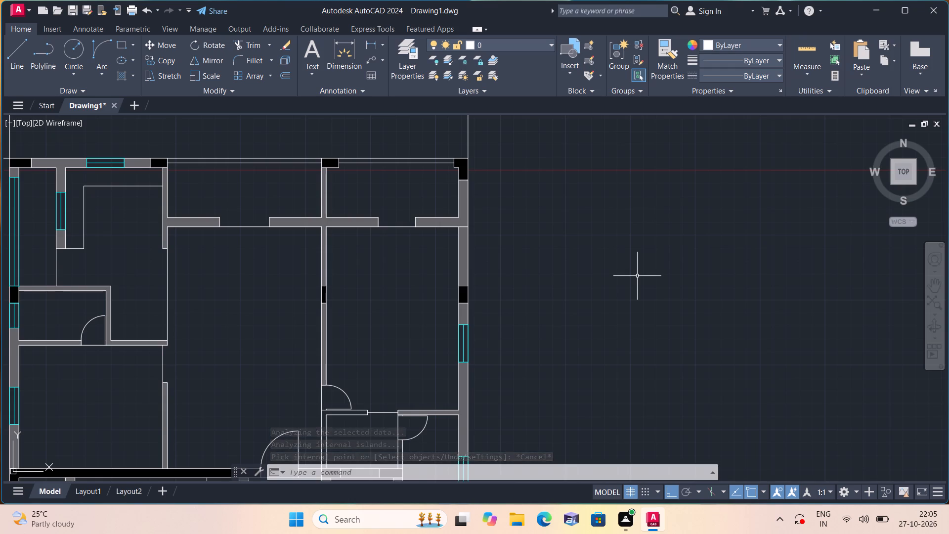
Trim the line crossing the right outer wall where the top-right room's partition joins it.
text(tr)
text(im)
key(space)
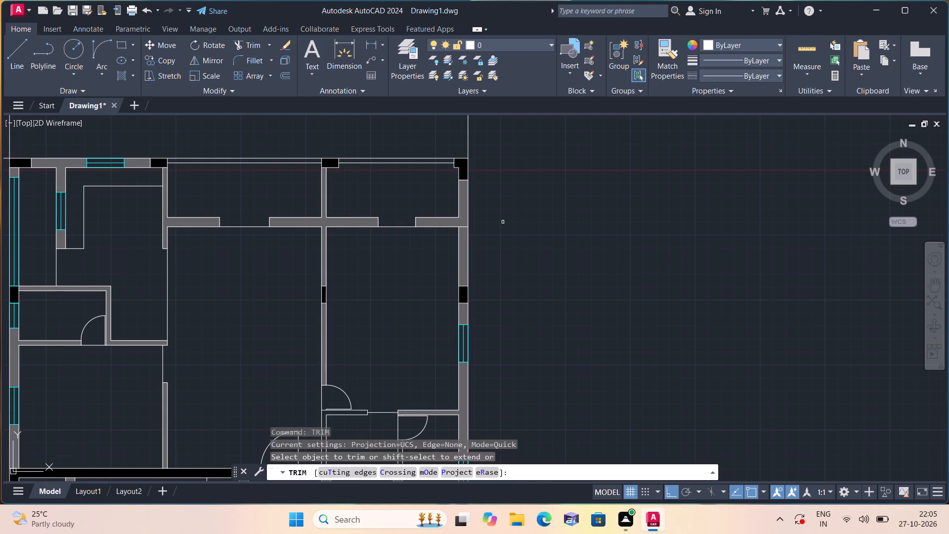
scroll(480, 228, up, 1)
click(456, 226)
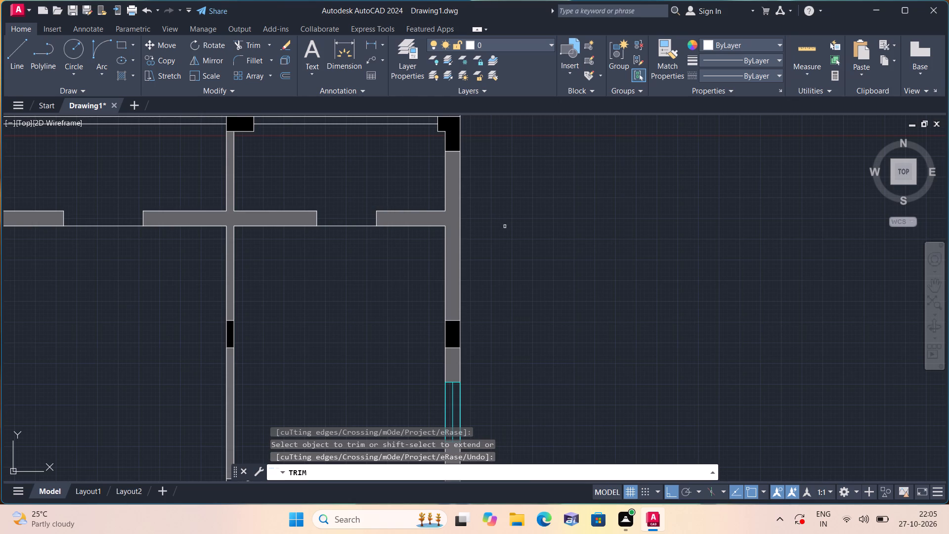
key(Escape)
On Layer1, draw a rectangular window outline between the two columns across the top wall's middle opening.
click(514, 42)
click(501, 100)
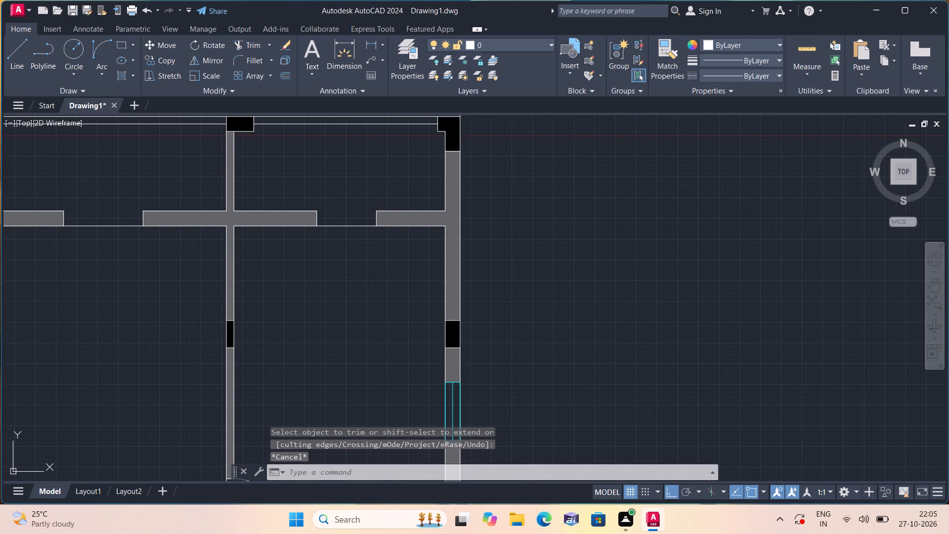
scroll(500, 167, down, 1)
middle_drag(500, 167, 564, 270)
key(l)
key(space)
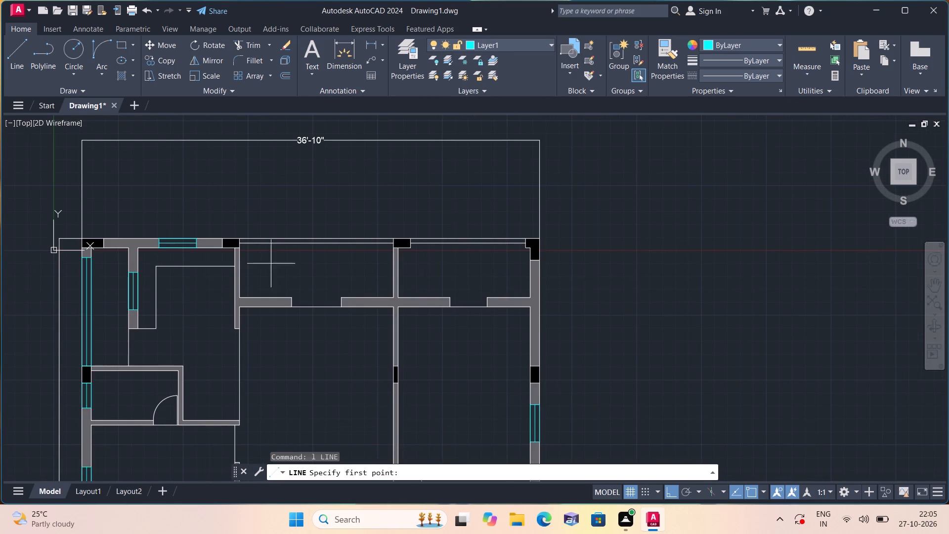
scroll(217, 255, up, 2)
scroll(278, 234, up, 1)
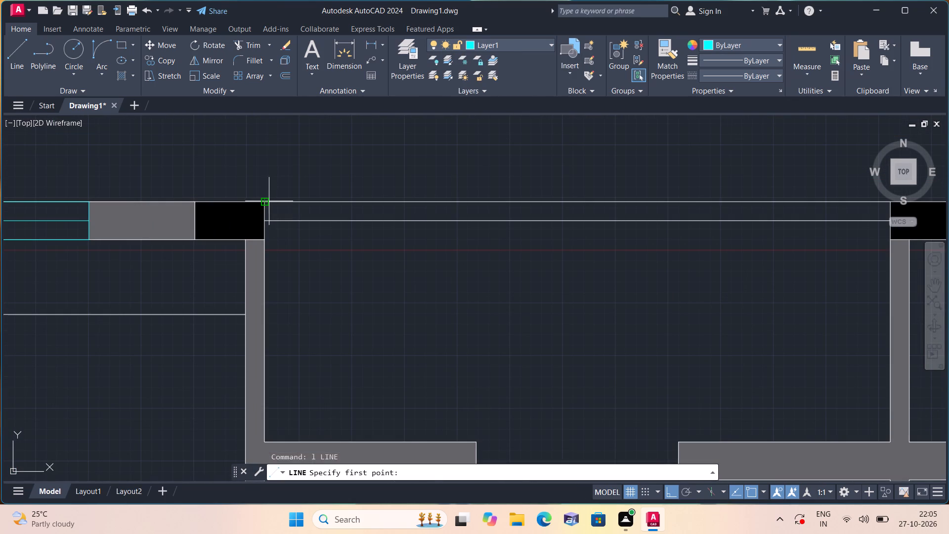
click(268, 201)
click(268, 222)
scroll(418, 215, down, 2)
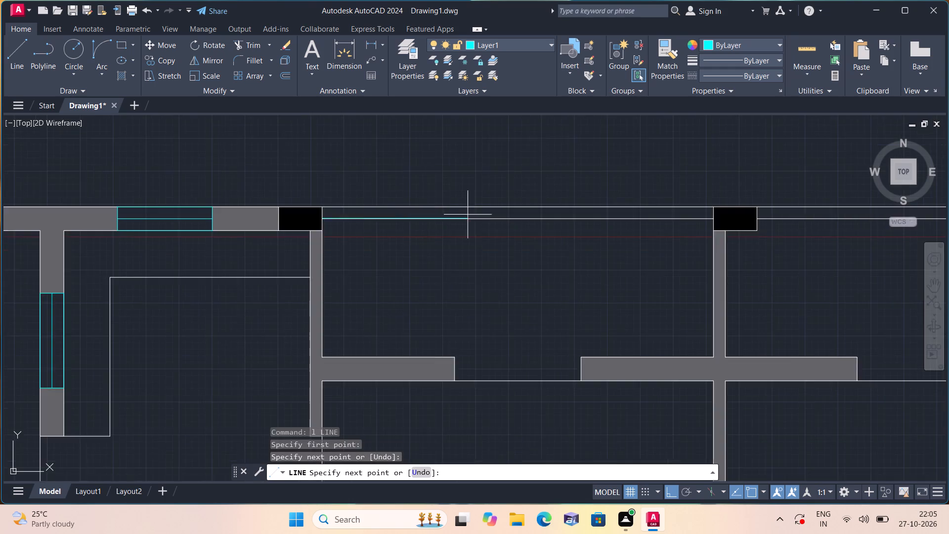
scroll(633, 218, up, 1)
click(619, 216)
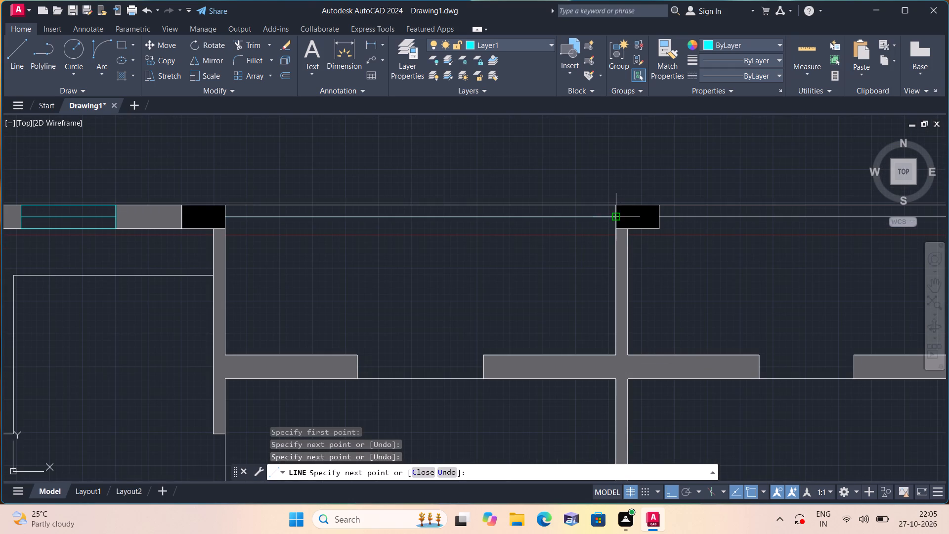
click(614, 206)
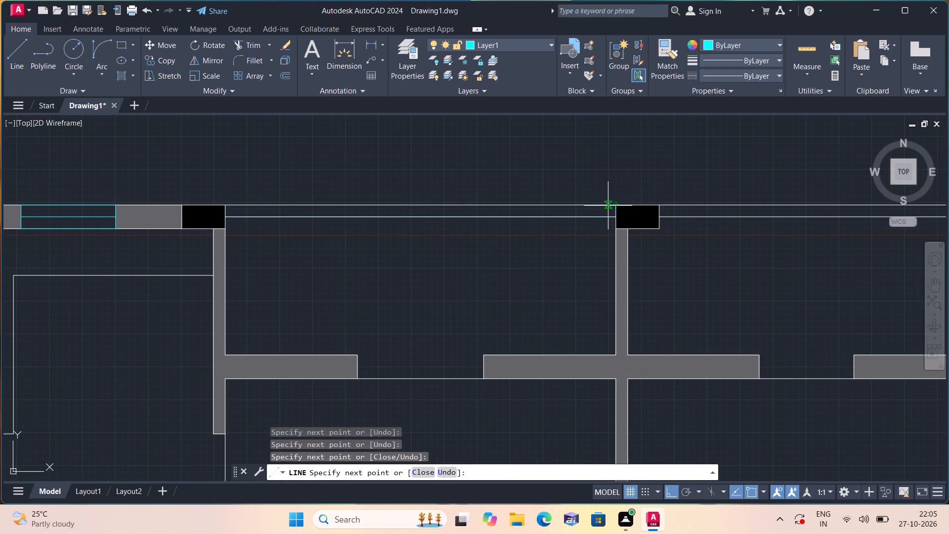
click(226, 206)
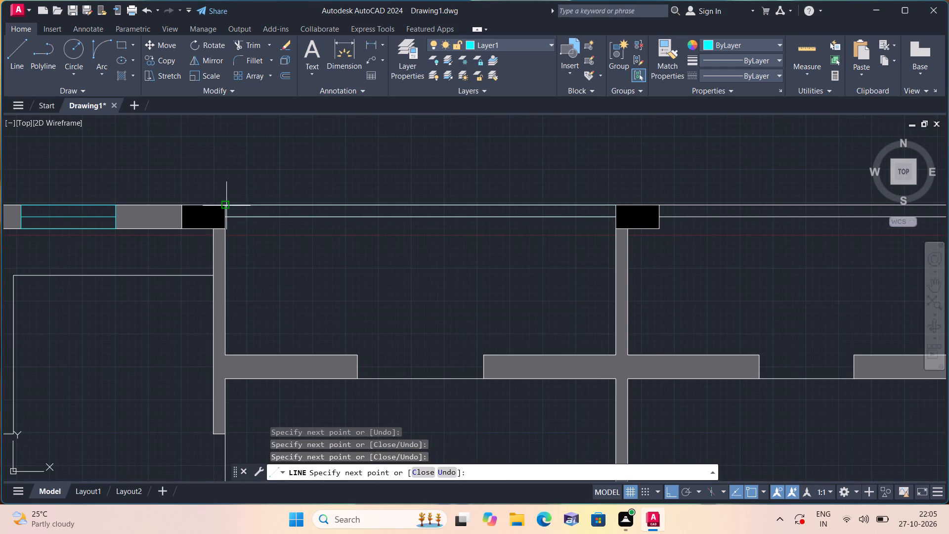
key(space)
Draw the window's horizontal centre line from column to column inside the top wall's middle opening outline.
scroll(225, 211, up, 2)
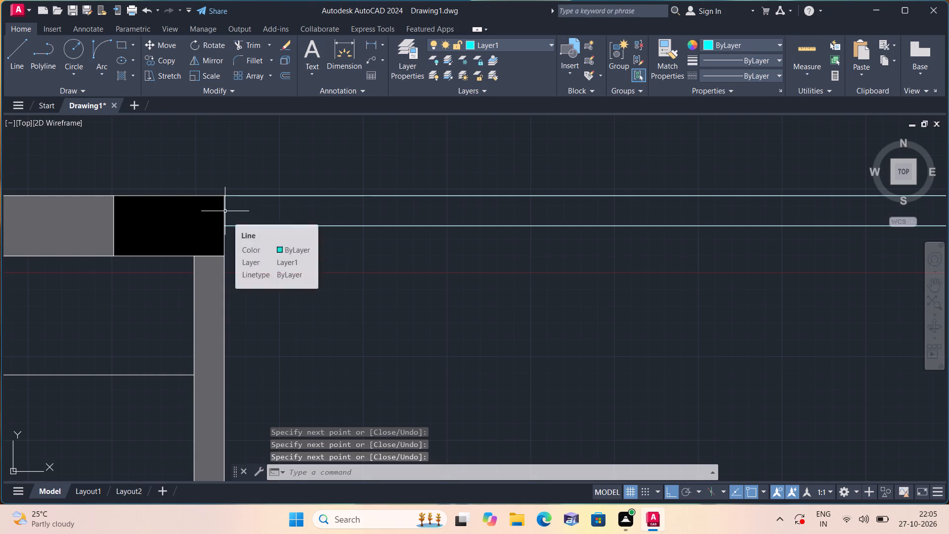
scroll(225, 212, up, 2)
key(space)
click(221, 212)
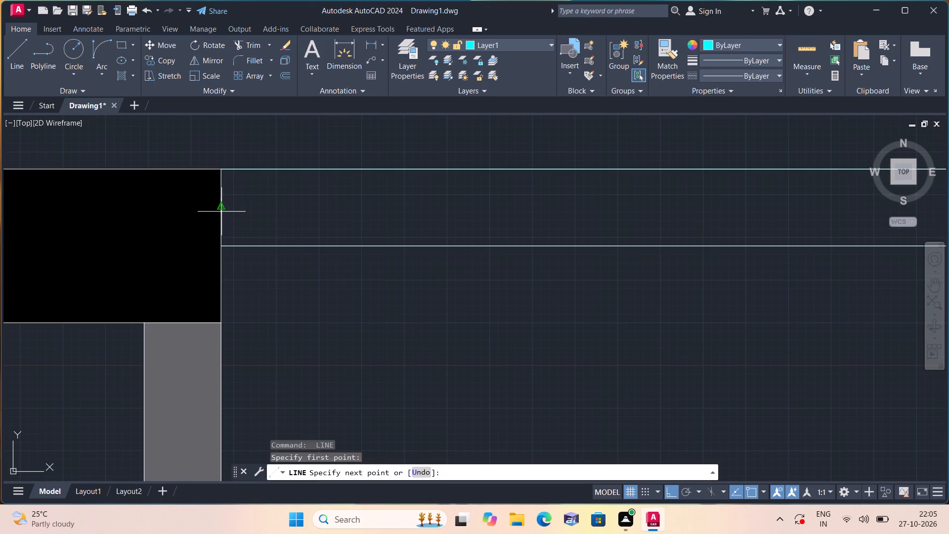
scroll(415, 203, down, 3)
middle_drag(417, 203, 178, 218)
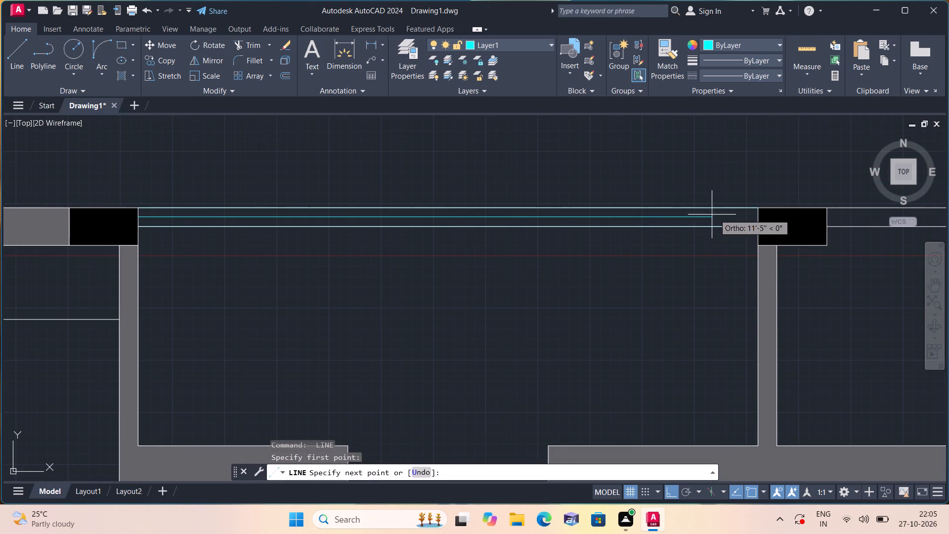
click(754, 218)
key(space)
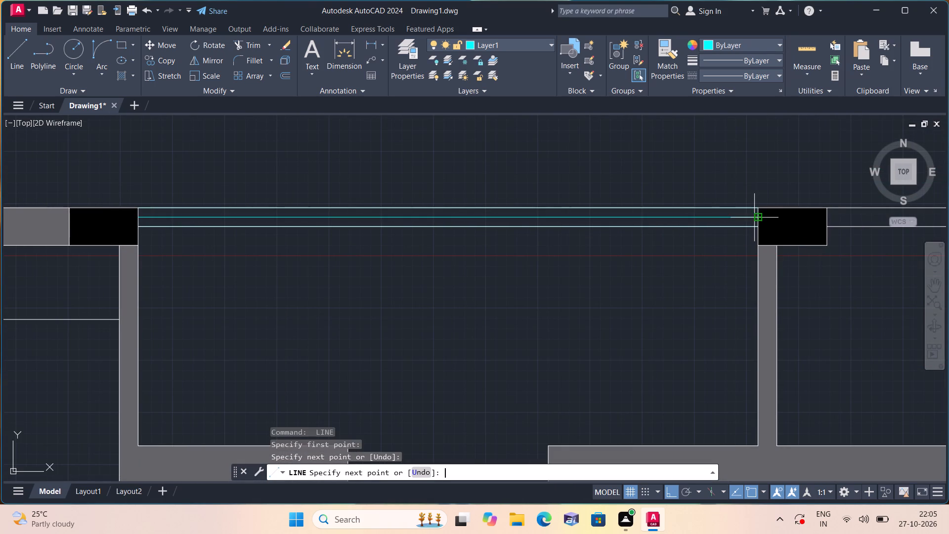
Draw a rectangular window outline across the top wall's right opening, between the middle column and the top-right corner column.
middle_drag(719, 207, 464, 249)
scroll(716, 207, down, 1)
scroll(569, 253, up, 2)
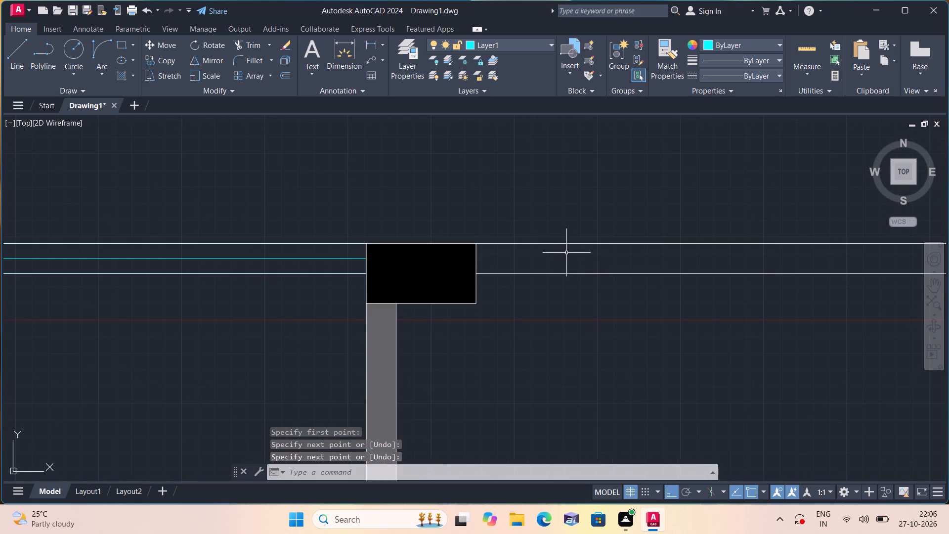
key(space)
click(477, 241)
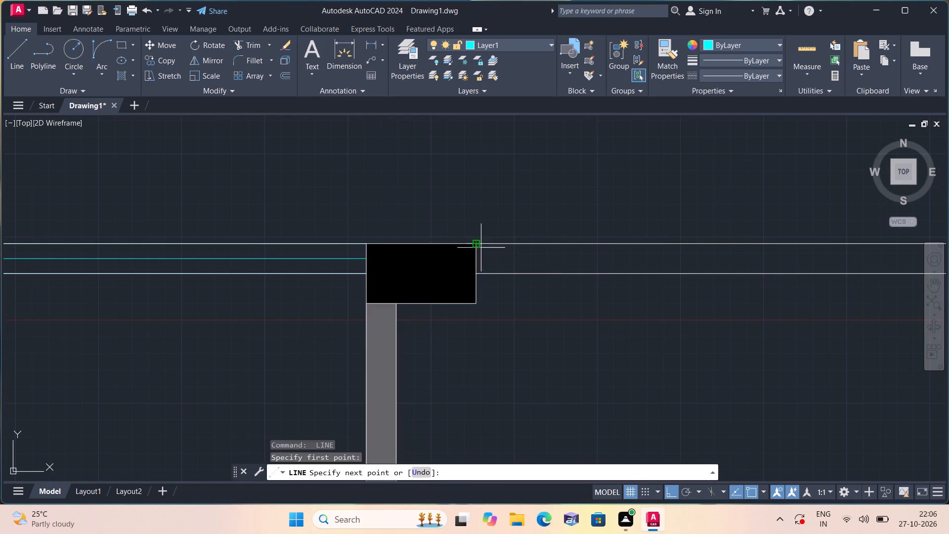
click(476, 273)
middle_drag(553, 261, 350, 289)
scroll(552, 261, down, 1)
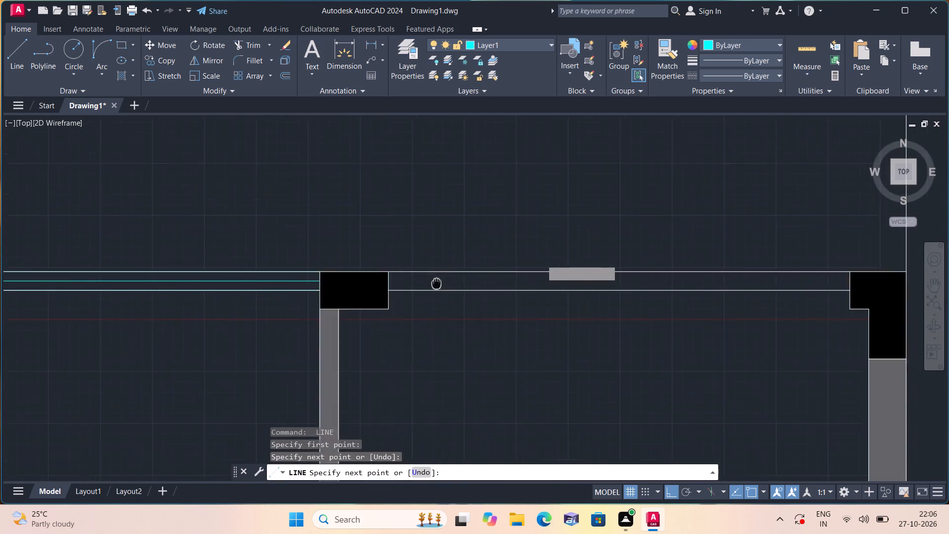
middle_drag(350, 289, 337, 288)
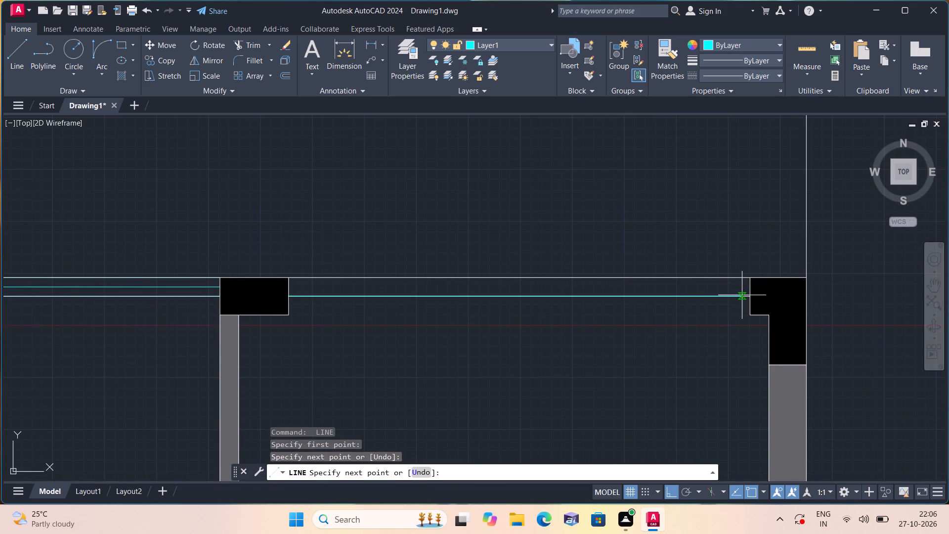
click(748, 295)
click(747, 276)
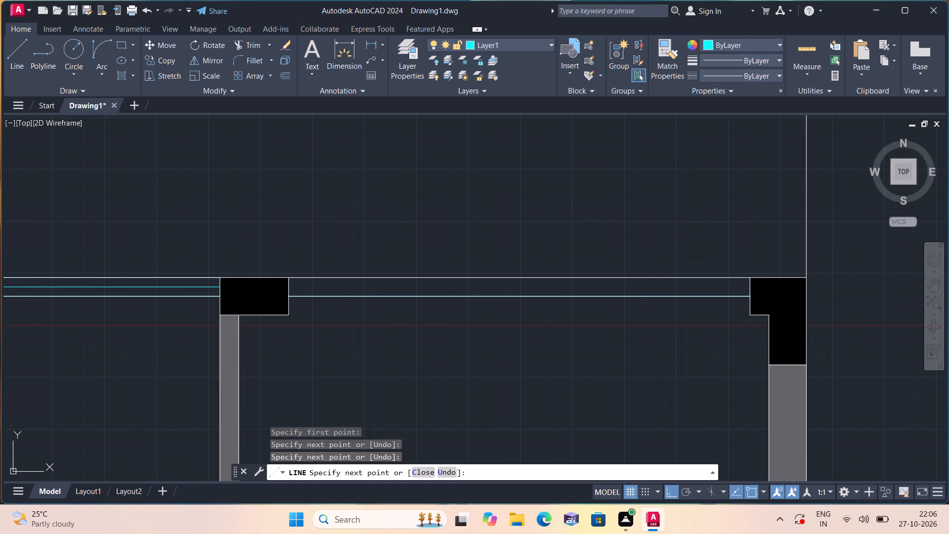
click(290, 276)
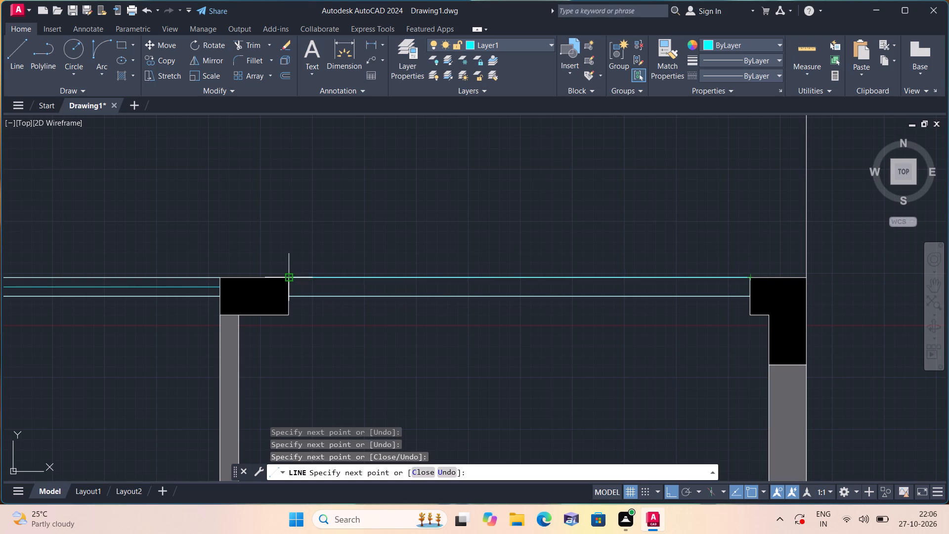
key(space)
Draw the horizontal centre line inside the top-right window outline, from the middle column to the corner column.
scroll(289, 280, up, 1)
key(space)
click(288, 292)
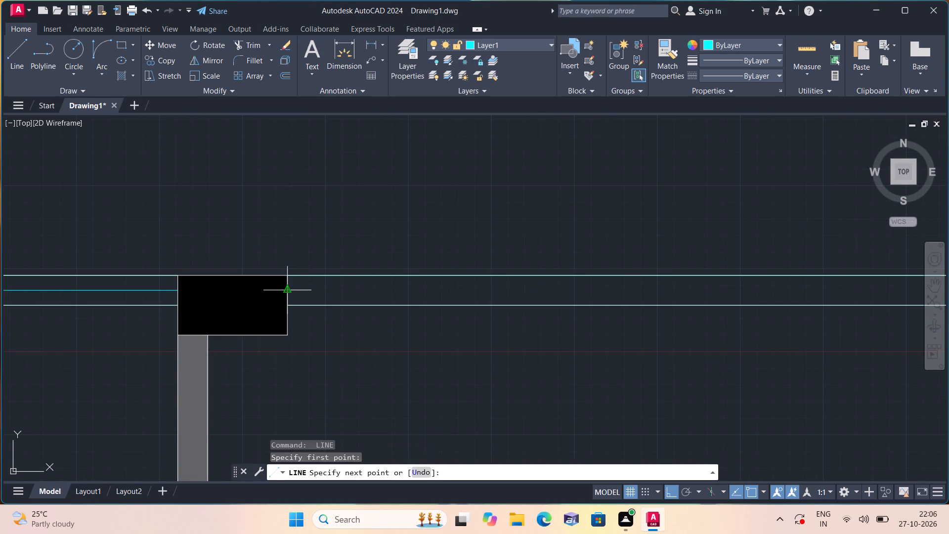
scroll(393, 289, down, 1)
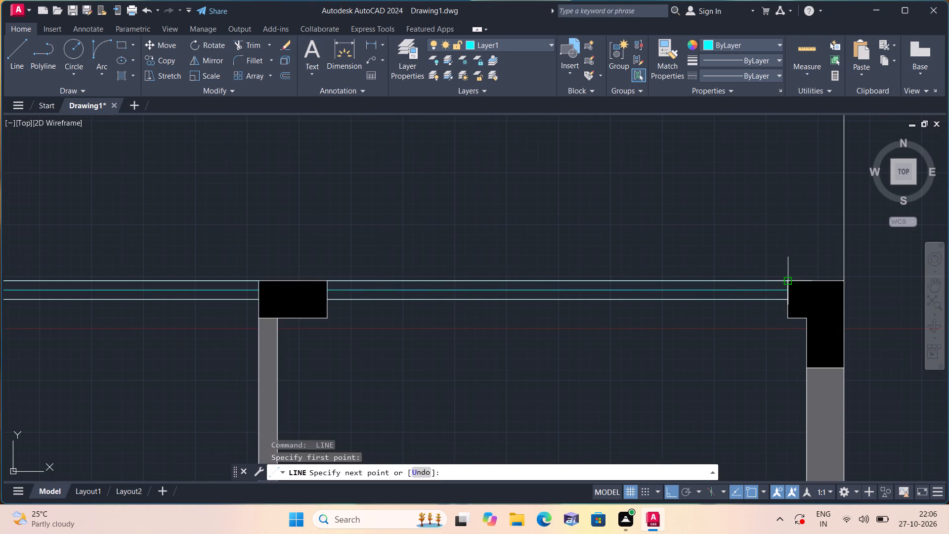
click(788, 290)
key(space)
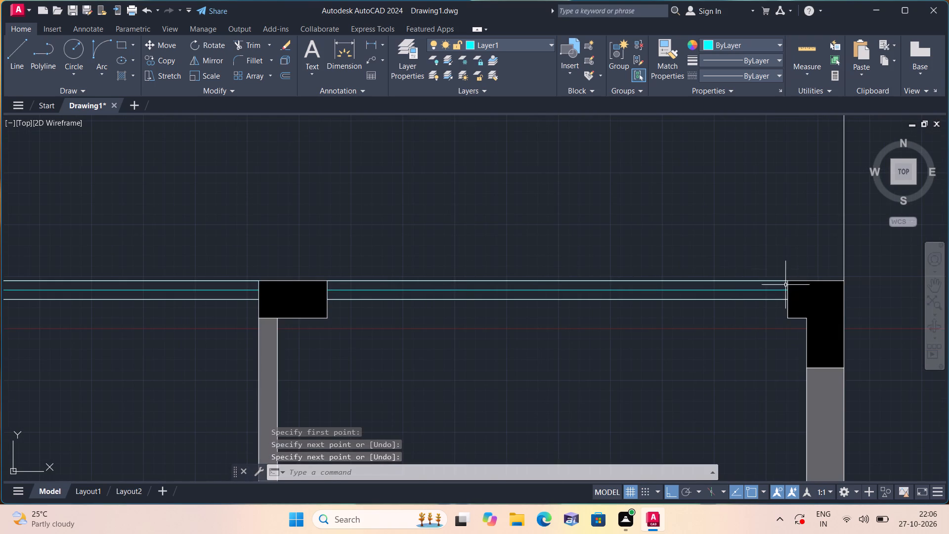
Override the text of the overall width dimension above the top wall with 40'-9".
scroll(667, 251, down, 2)
scroll(437, 311, down, 1)
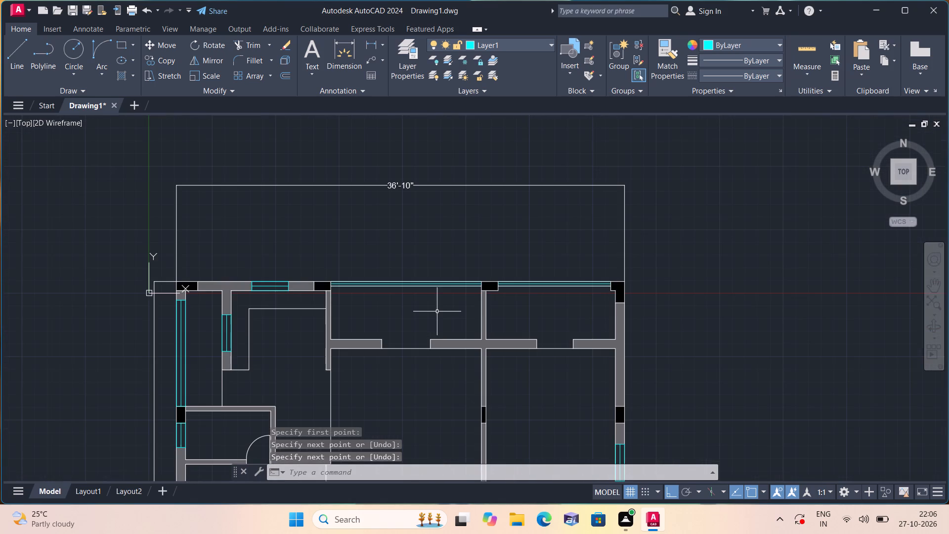
scroll(434, 303, down, 1)
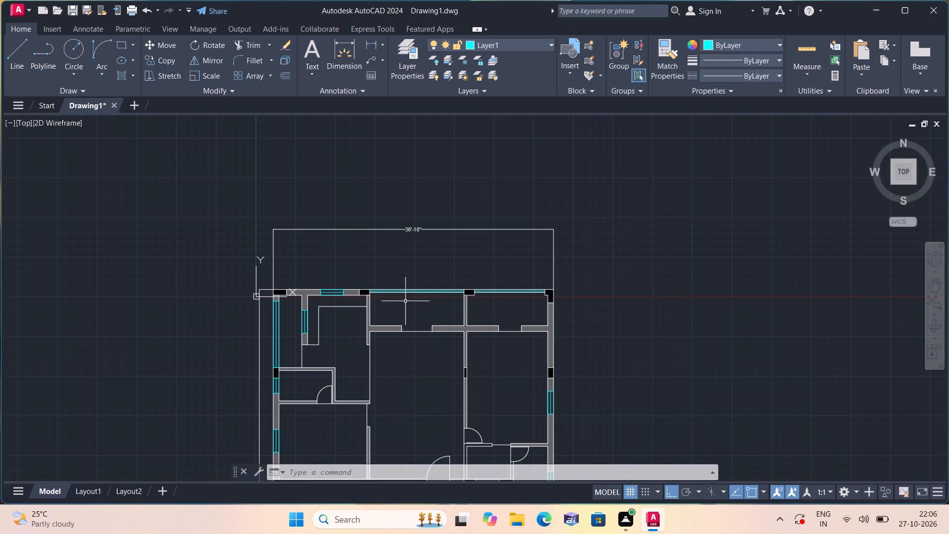
scroll(407, 240, up, 1)
middle_drag(408, 240, 419, 305)
scroll(448, 293, up, 1)
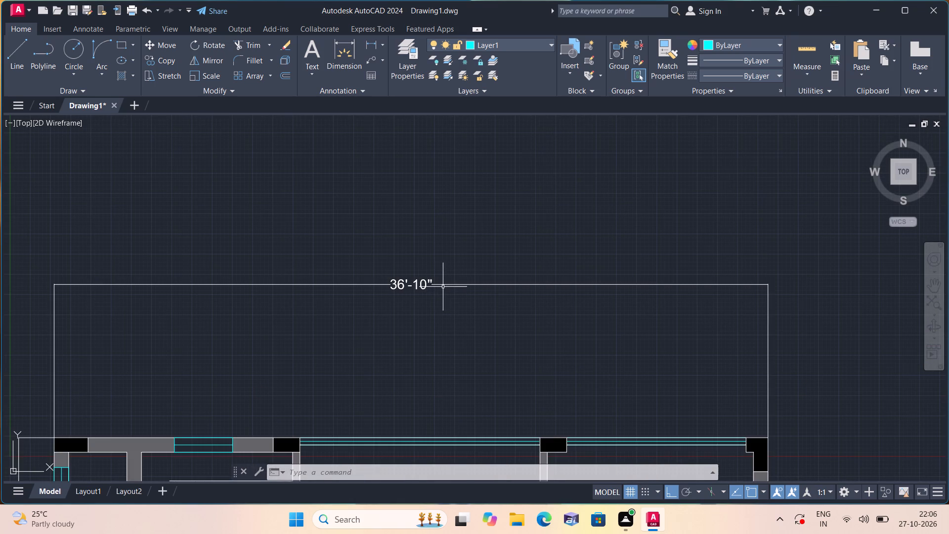
double_click(399, 286)
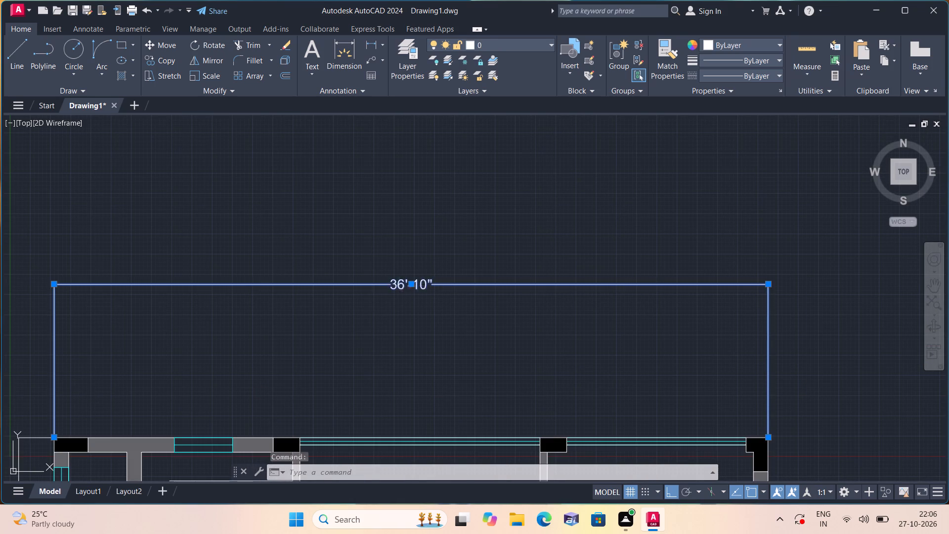
click(399, 286)
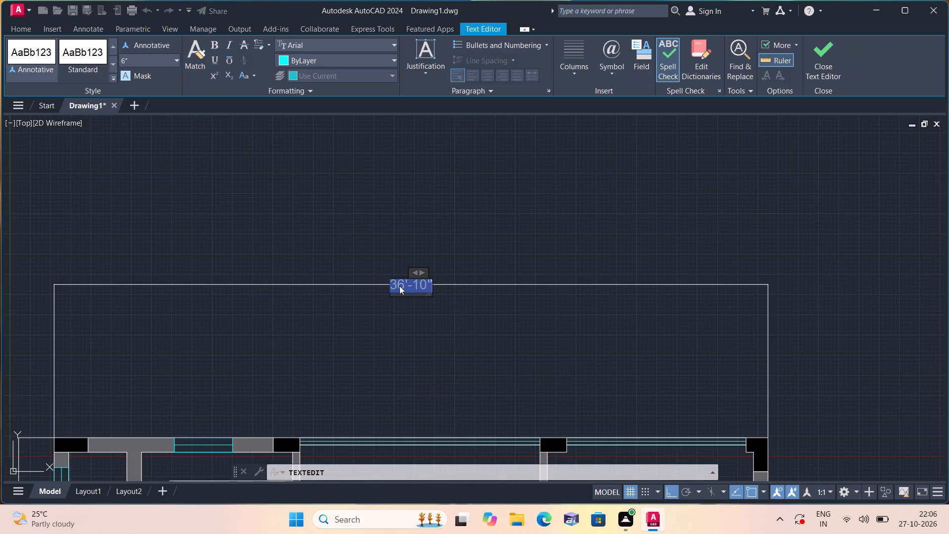
key(BackSpace)
text(40.)
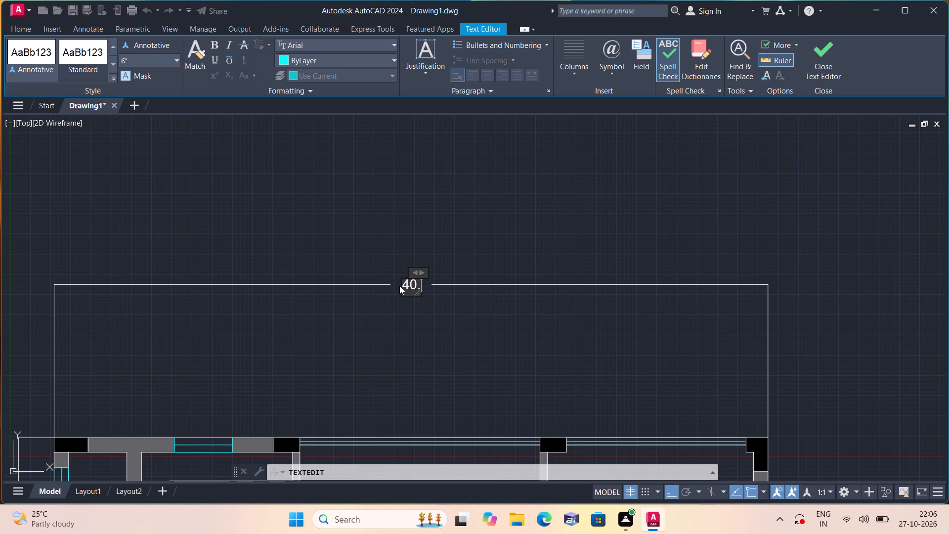
key(BackSpace)
text('-9")
scroll(399, 286, up, 2)
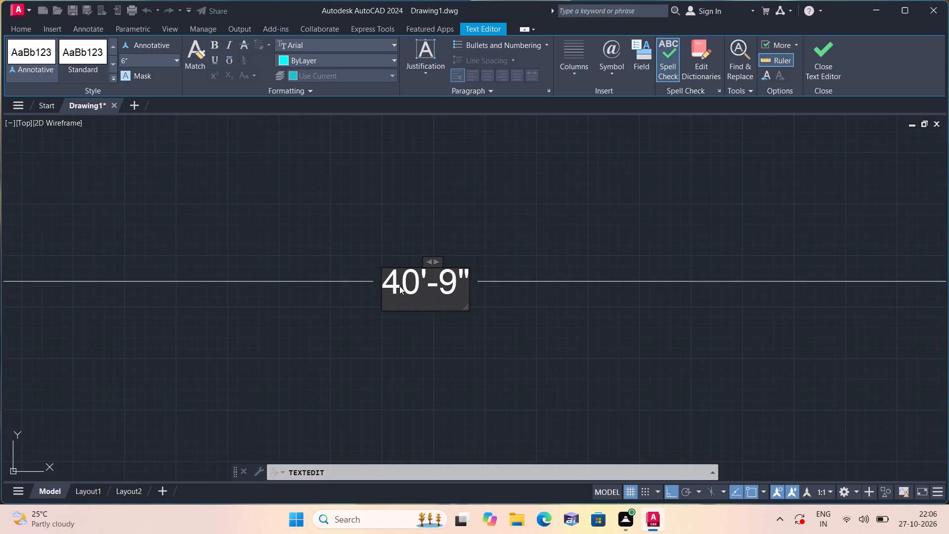
click(384, 329)
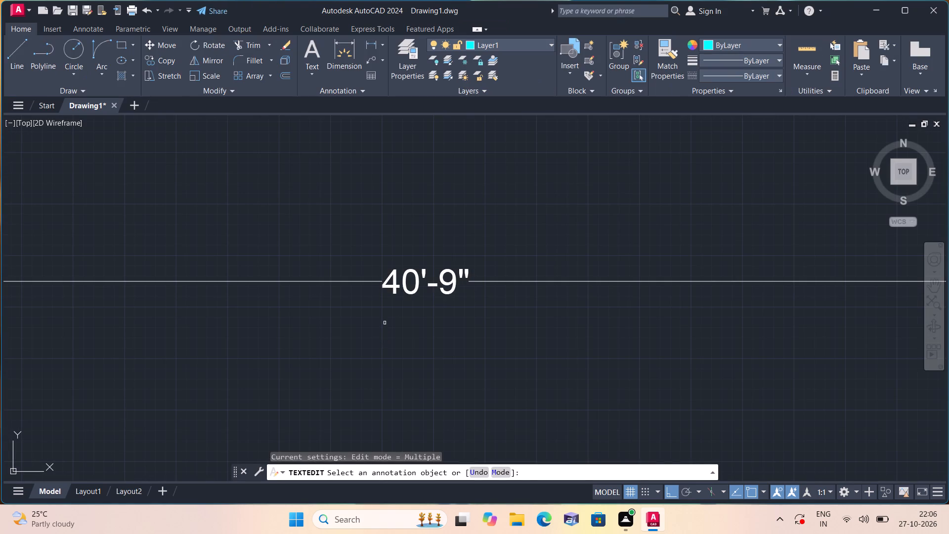
Override the text of the overall vertical dimension beside the plan's left wall with 60'-2".
scroll(386, 319, down, 1)
middle_drag(379, 328, 392, 267)
scroll(380, 315, down, 1)
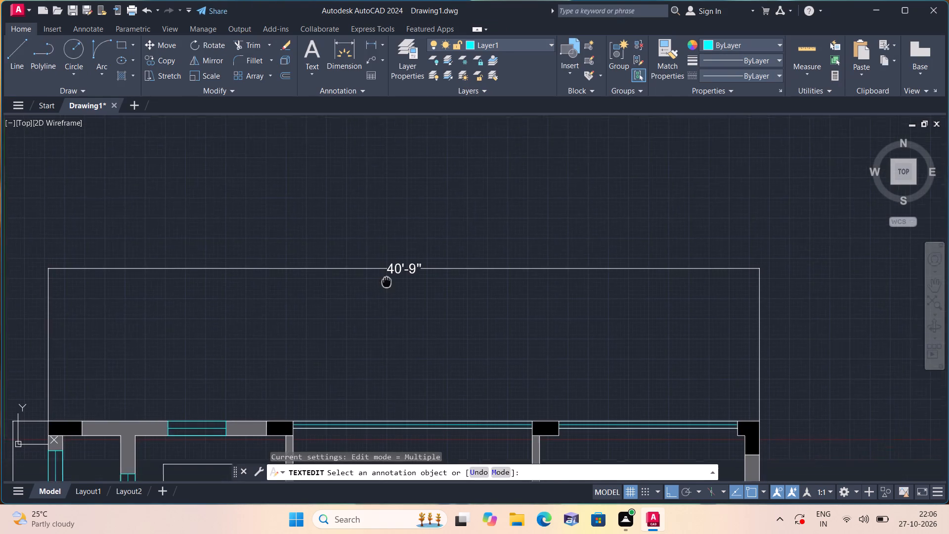
middle_drag(392, 267, 398, 260)
middle_drag(393, 305, 460, 150)
scroll(310, 323, down, 1)
middle_drag(273, 329, 409, 165)
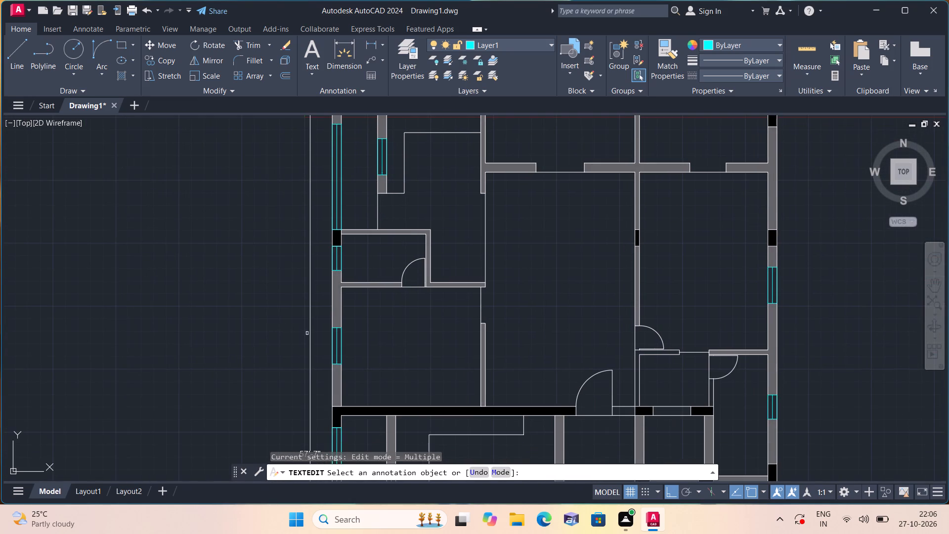
middle_drag(294, 356, 303, 210)
scroll(313, 305, up, 1)
double_click(315, 306)
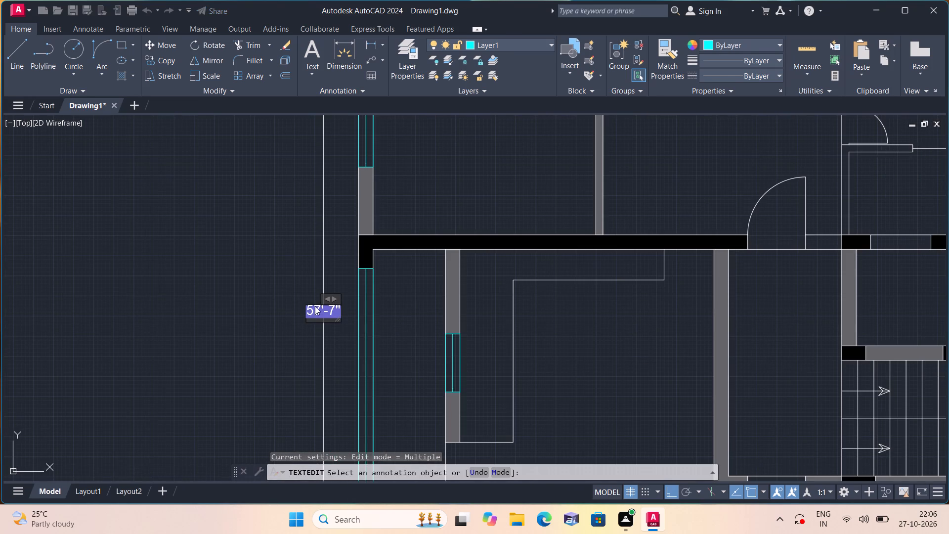
key(BackSpace)
key(6)
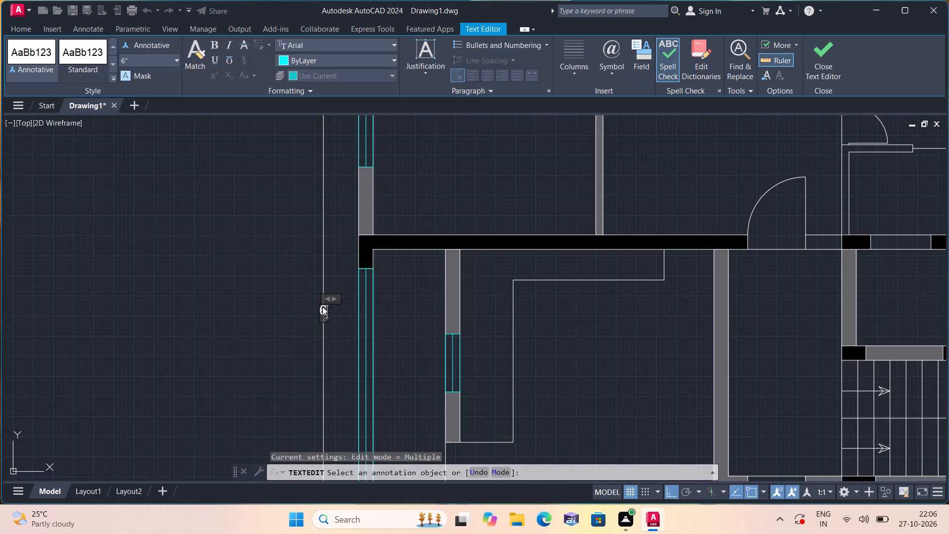
key(0)
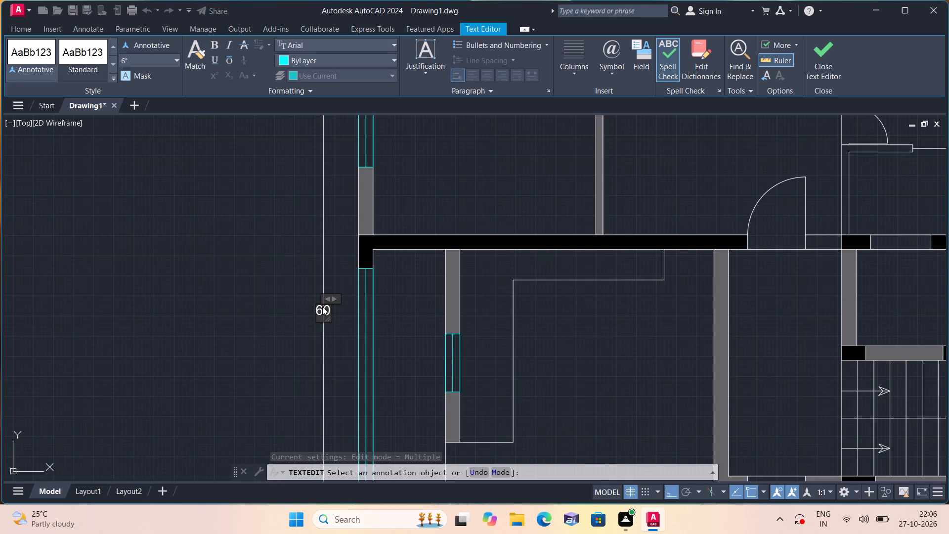
text('-2")
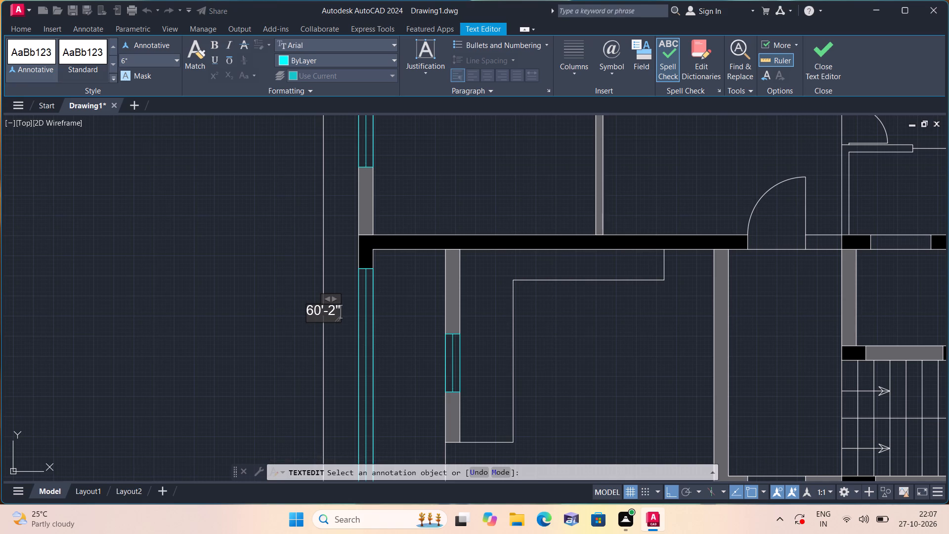
click(228, 279)
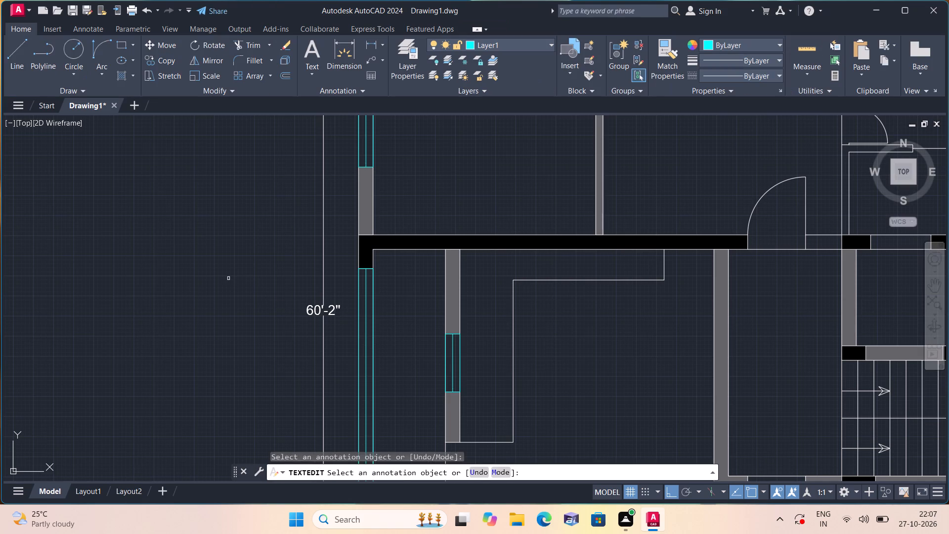
key(Escape)
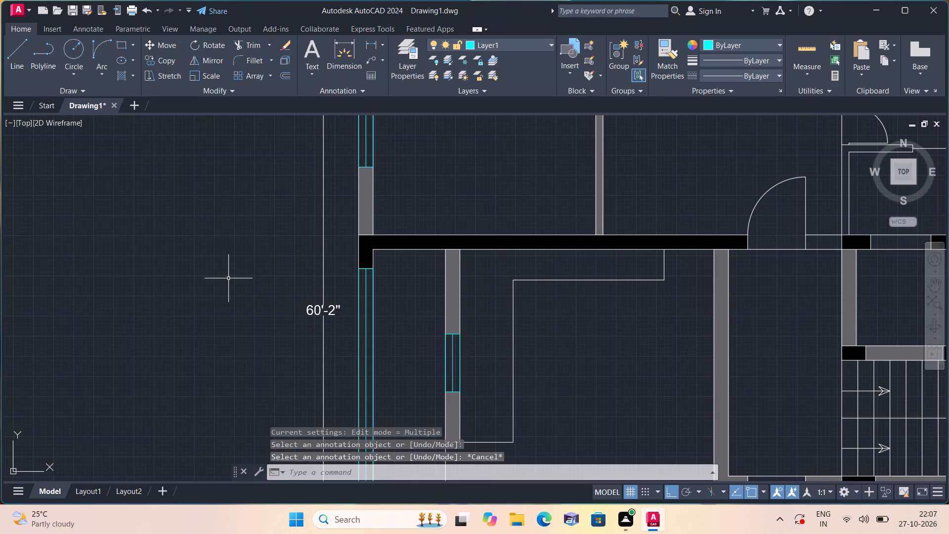
Stretch the 40'-9" dimension line down so it sits close above the plan's top wall.
scroll(325, 314, up, 4)
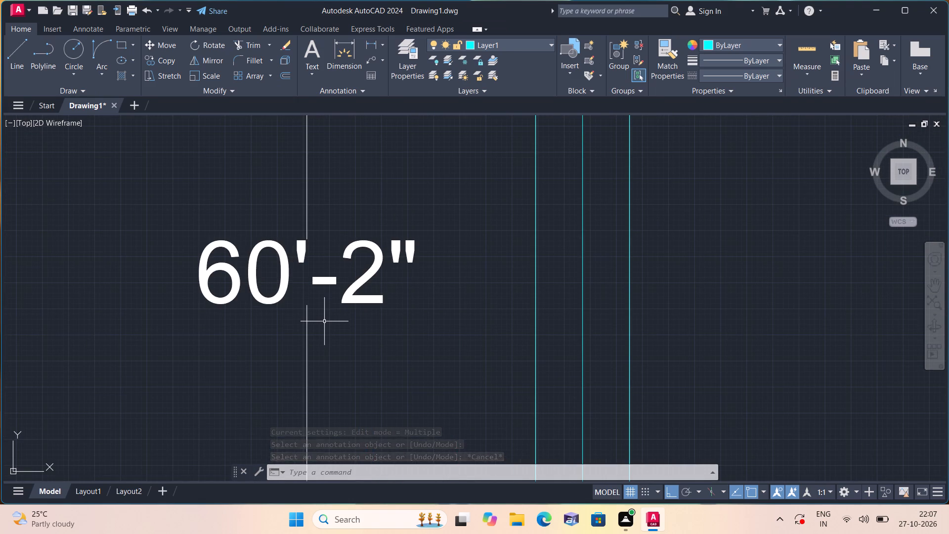
scroll(324, 321, down, 5)
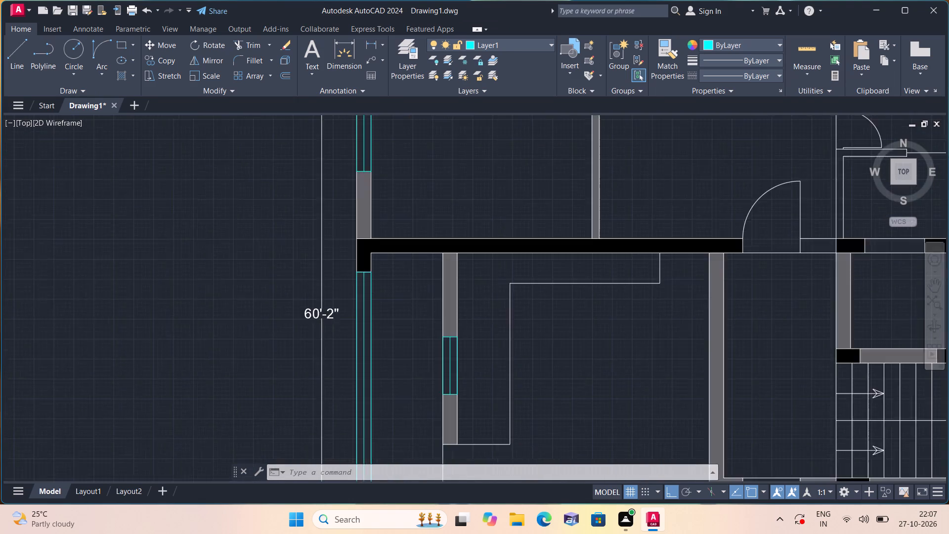
scroll(324, 321, down, 1)
scroll(359, 257, down, 1)
middle_drag(356, 266, 346, 350)
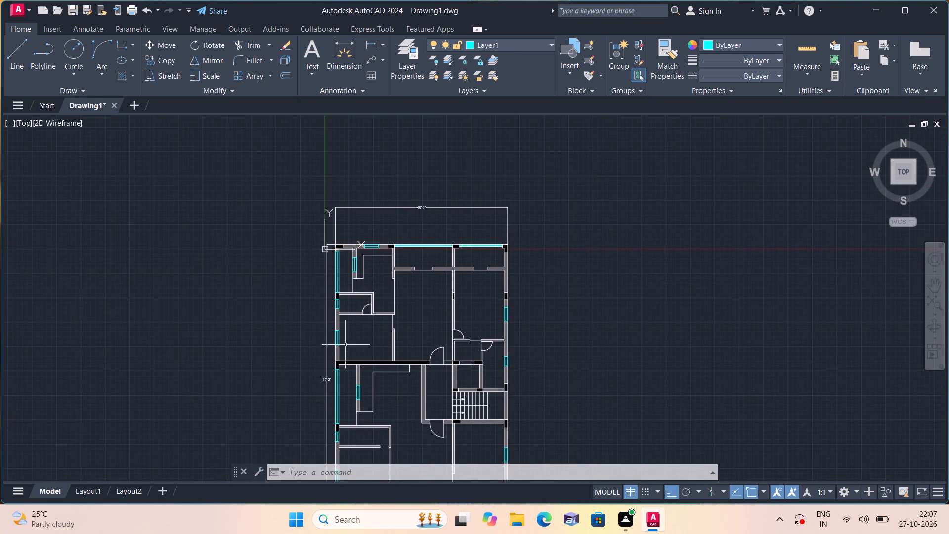
scroll(416, 230, up, 2)
scroll(450, 178, up, 2)
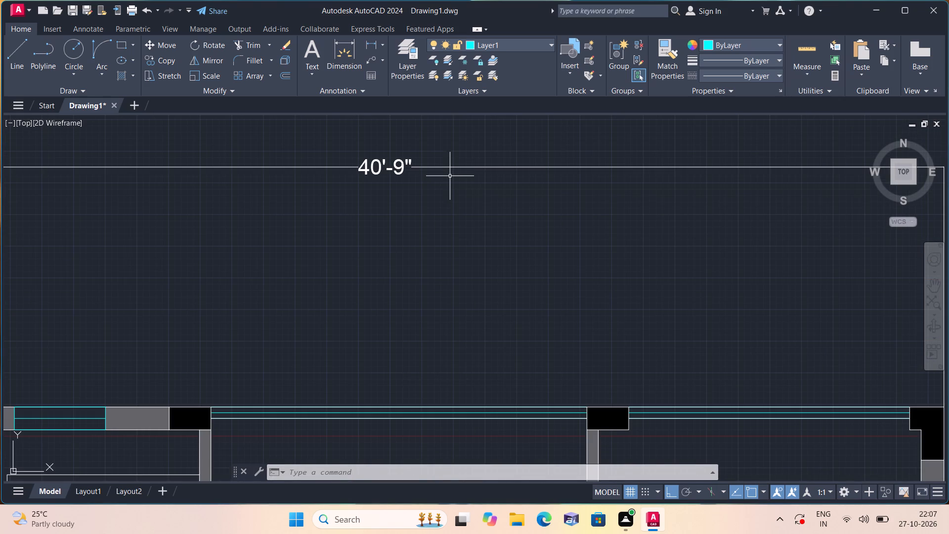
click(453, 164)
click(453, 167)
click(453, 167)
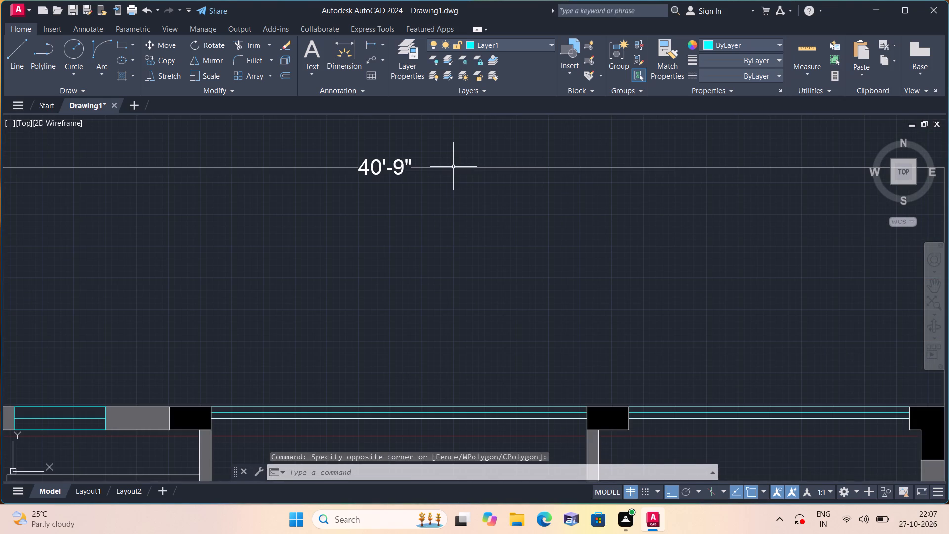
click(453, 167)
middle_drag(453, 172, 410, 220)
scroll(441, 192, down, 1)
scroll(407, 223, down, 1)
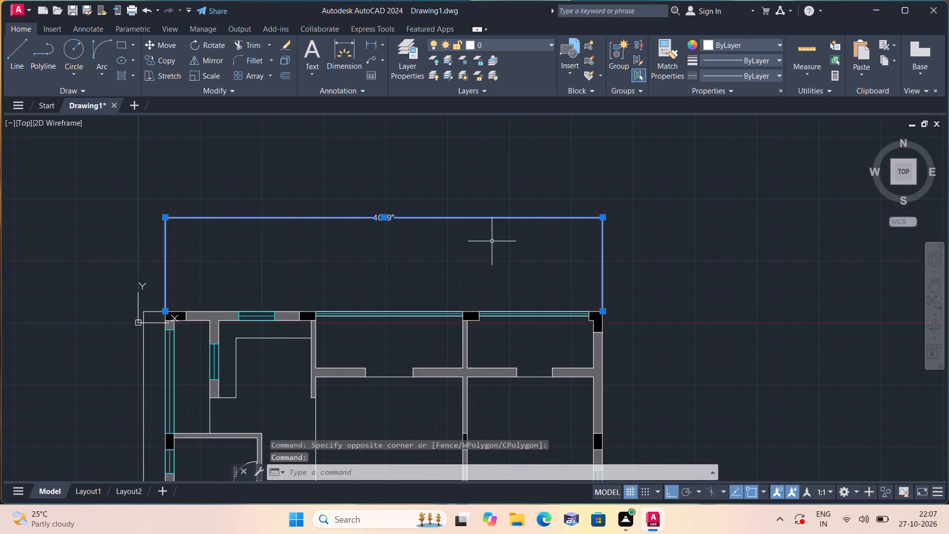
click(604, 216)
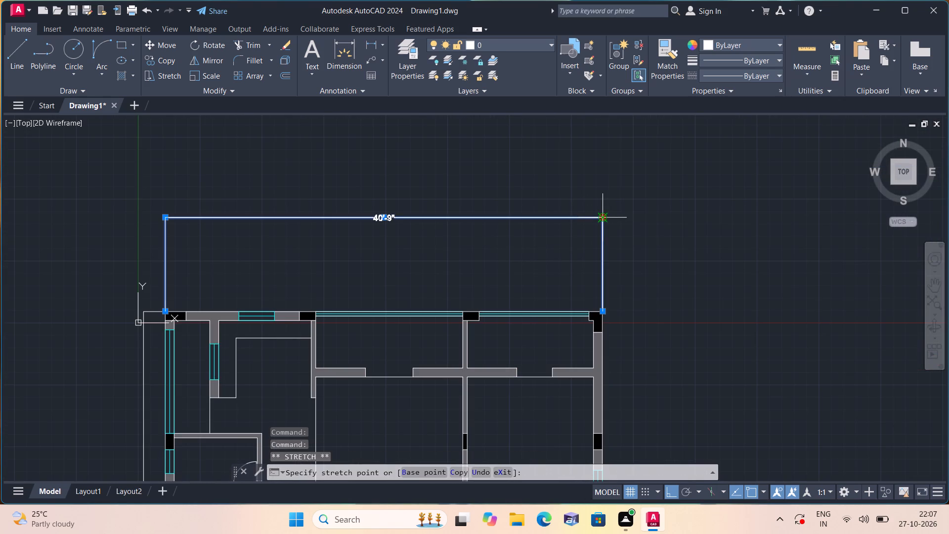
click(601, 289)
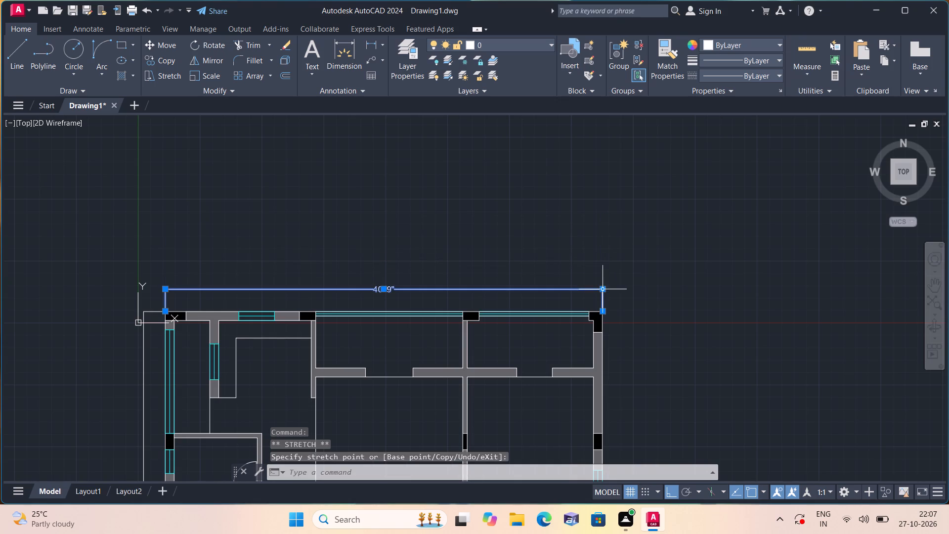
key(Escape)
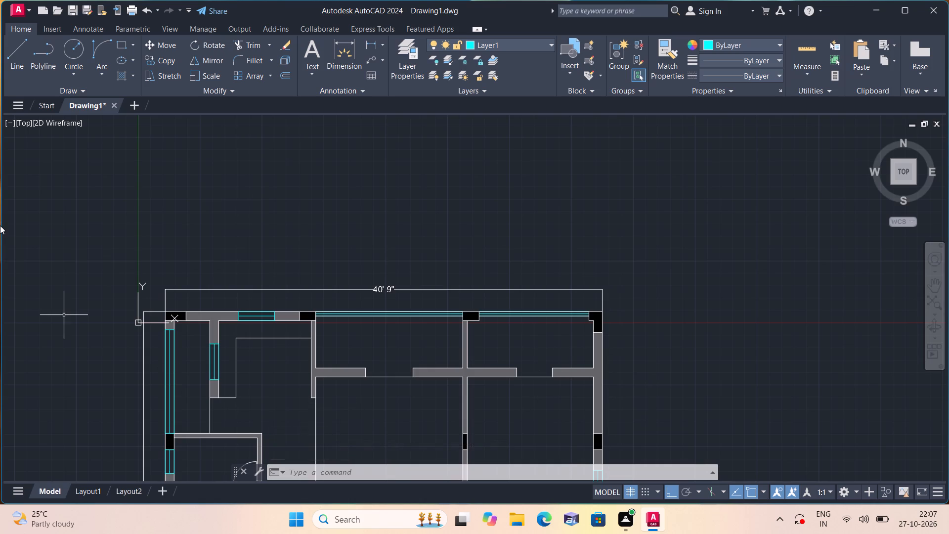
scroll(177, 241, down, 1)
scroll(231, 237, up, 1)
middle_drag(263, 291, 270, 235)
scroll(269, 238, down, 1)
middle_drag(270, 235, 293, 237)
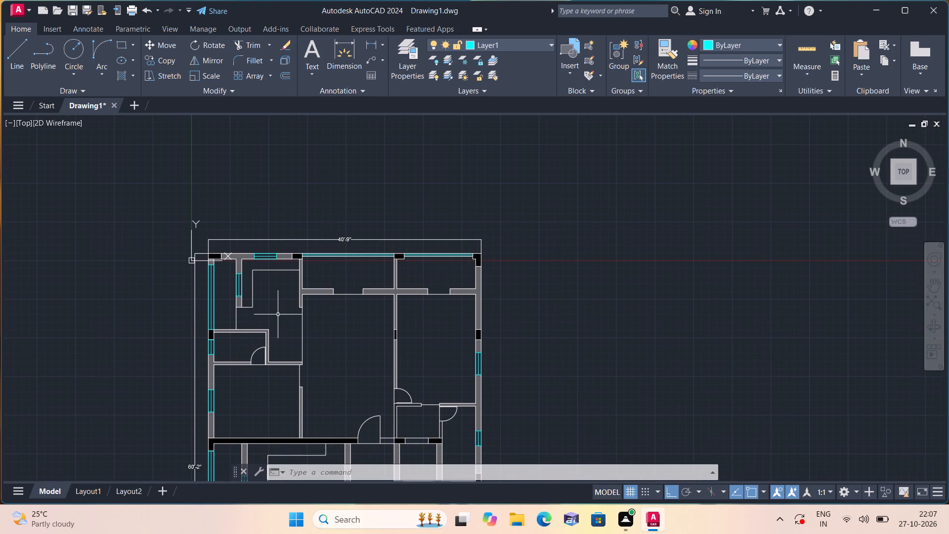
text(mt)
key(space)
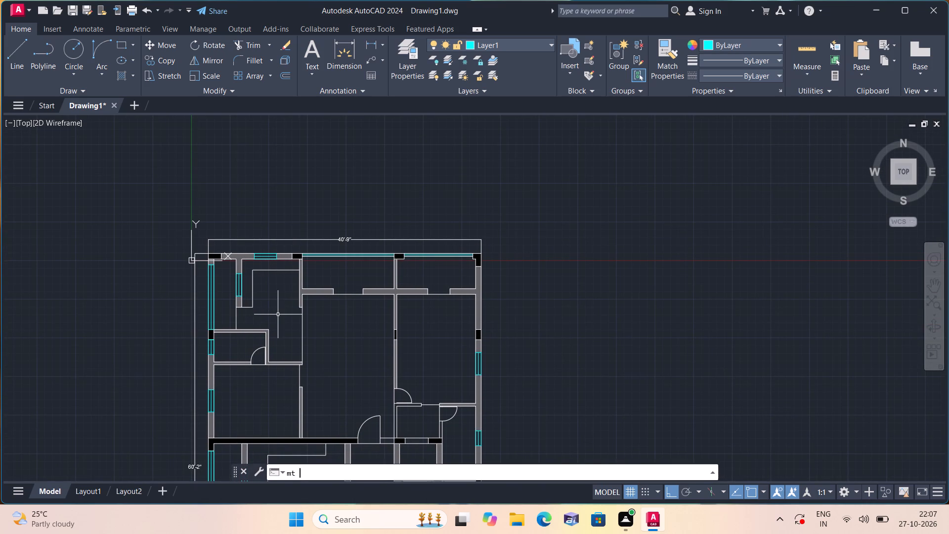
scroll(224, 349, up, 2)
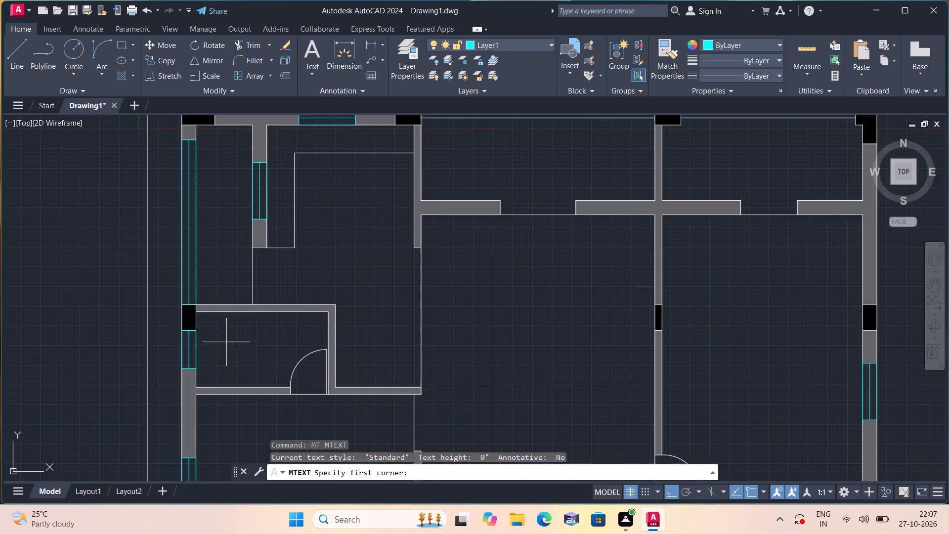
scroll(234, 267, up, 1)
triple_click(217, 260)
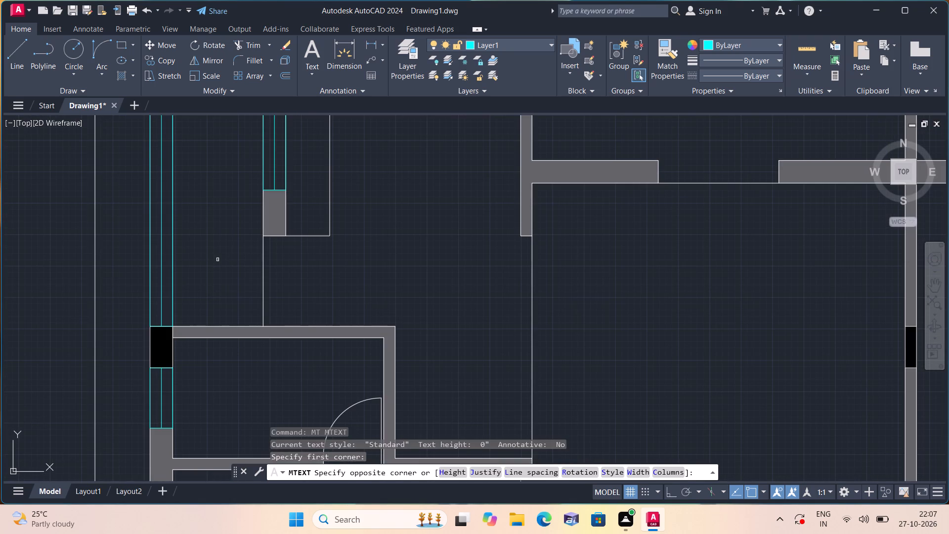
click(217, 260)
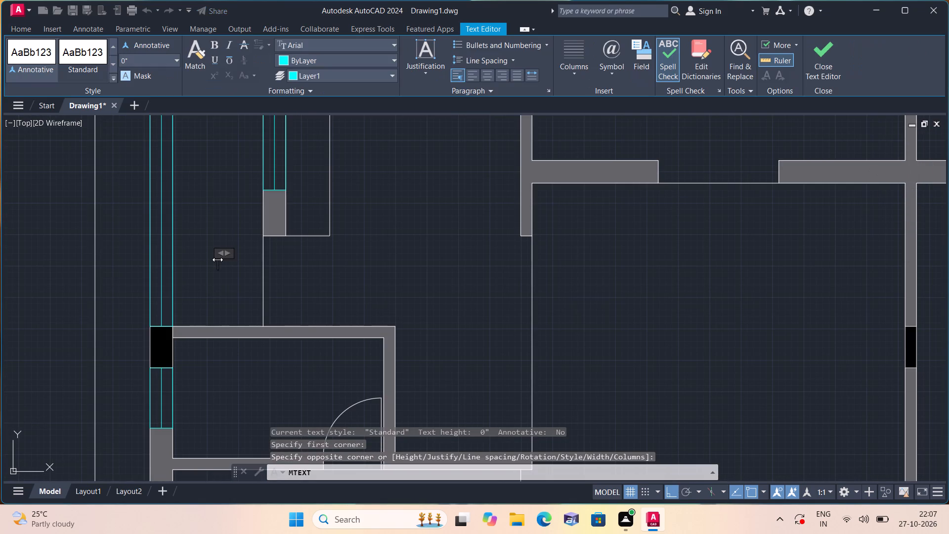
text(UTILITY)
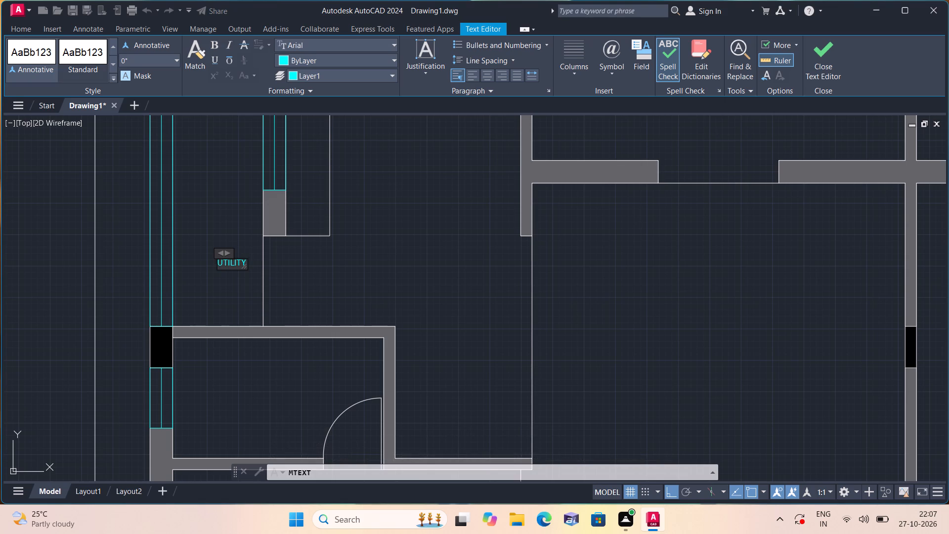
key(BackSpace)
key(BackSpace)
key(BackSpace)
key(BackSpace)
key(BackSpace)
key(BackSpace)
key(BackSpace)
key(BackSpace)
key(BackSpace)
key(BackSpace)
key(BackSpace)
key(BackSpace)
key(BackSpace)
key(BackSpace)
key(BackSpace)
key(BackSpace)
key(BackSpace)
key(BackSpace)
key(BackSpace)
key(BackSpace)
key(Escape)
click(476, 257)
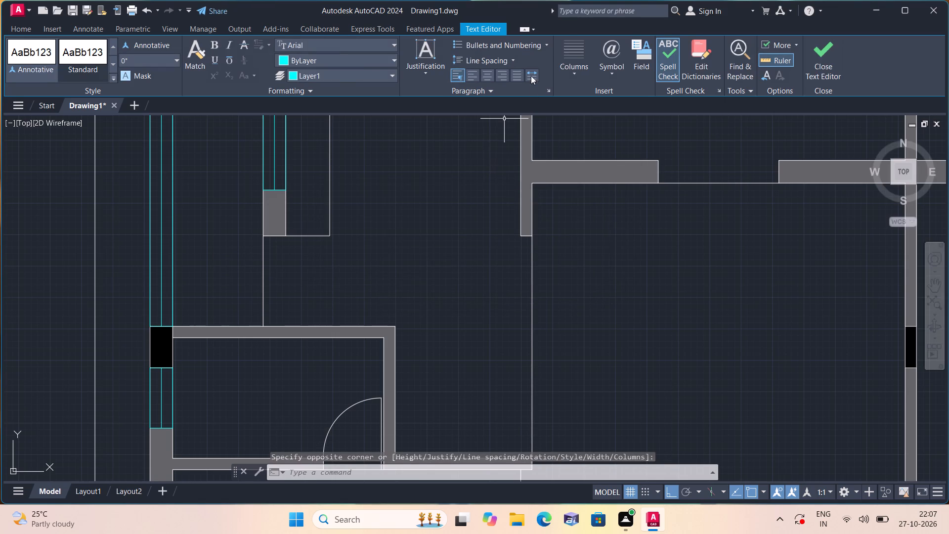
Make layer 0 the current layer.
click(481, 44)
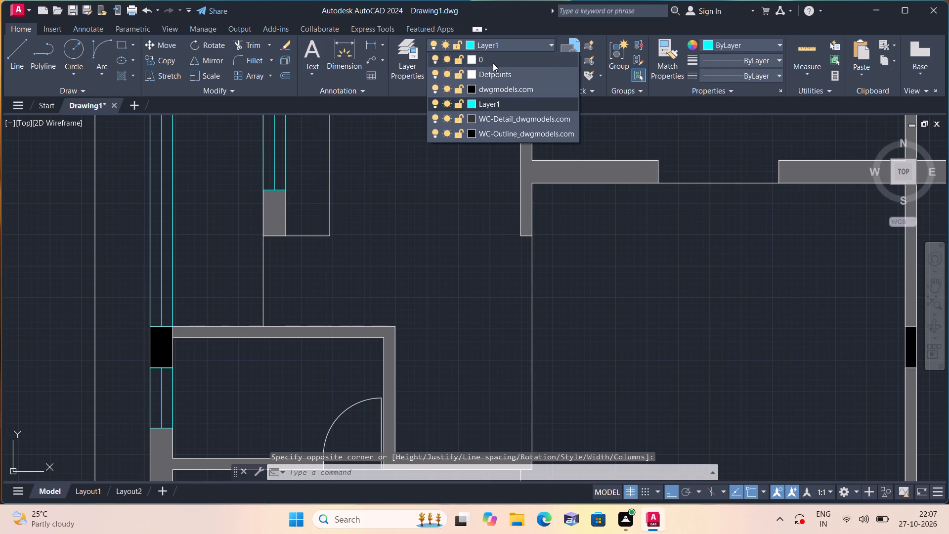
click(492, 60)
Add multiline text reading UTILITY with 9'6"X3'0" beneath it in the narrow room at the plan's top-left corner.
scroll(245, 294, down, 1)
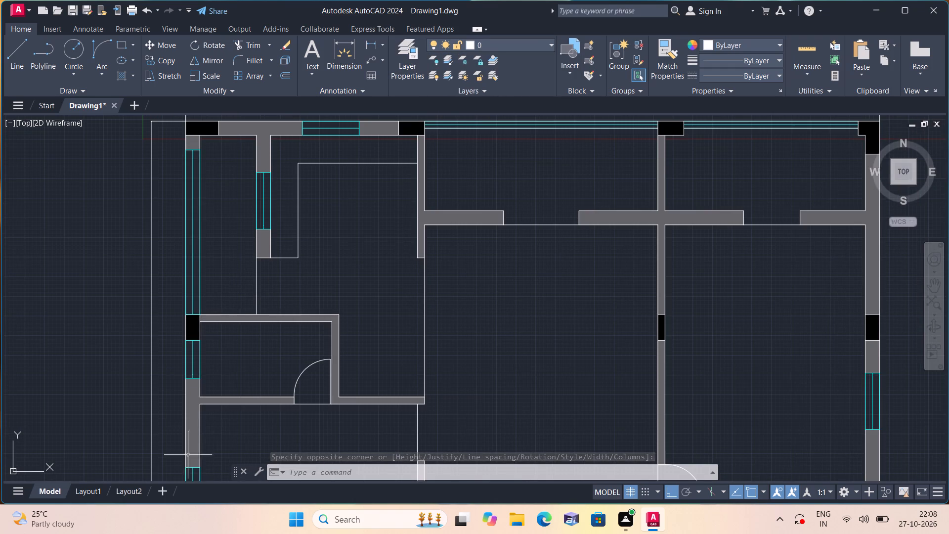
scroll(111, 299, down, 1)
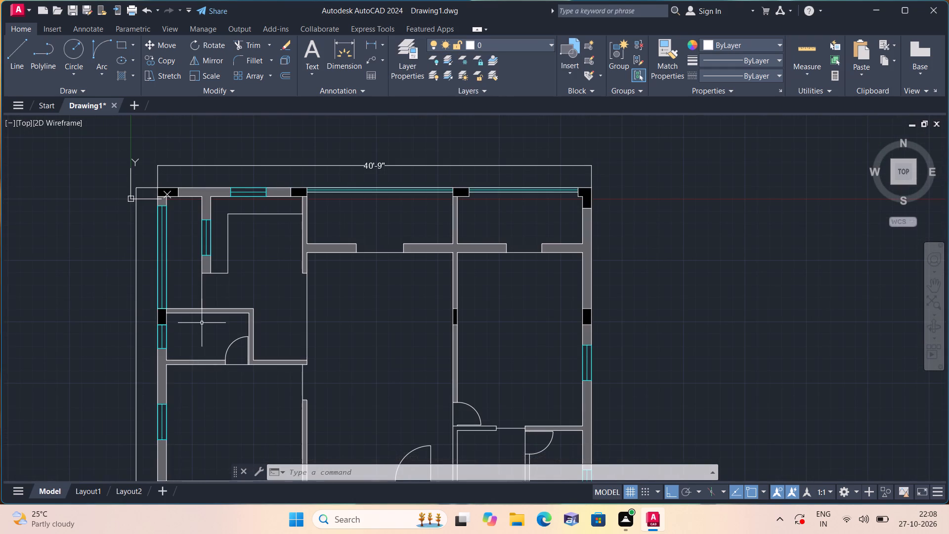
scroll(202, 323, up, 1)
middle_drag(202, 323, 247, 358)
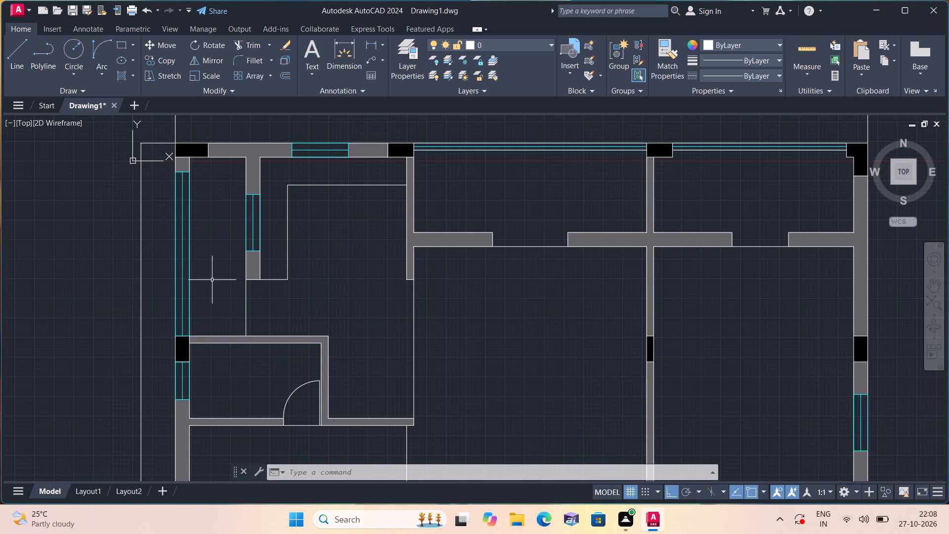
scroll(213, 280, up, 2)
text(MT)
key(space)
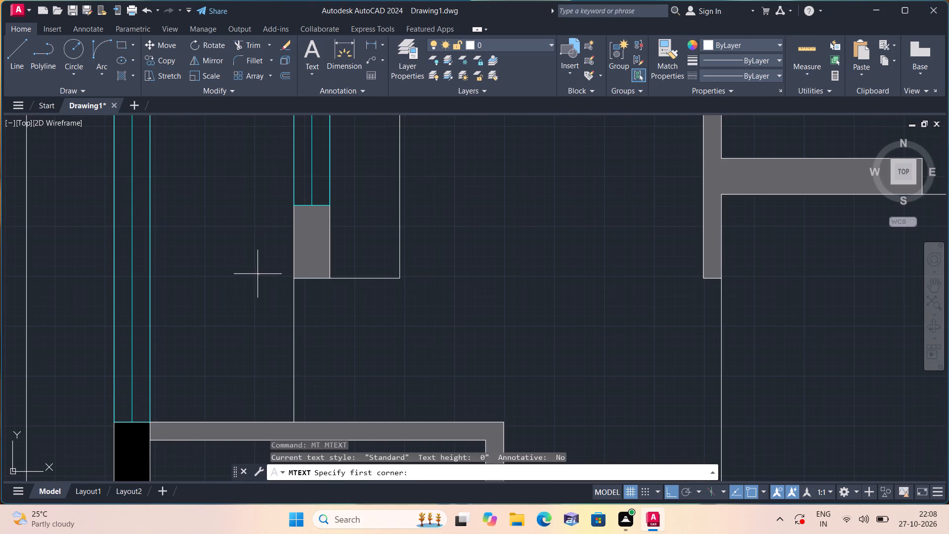
triple_click(210, 263)
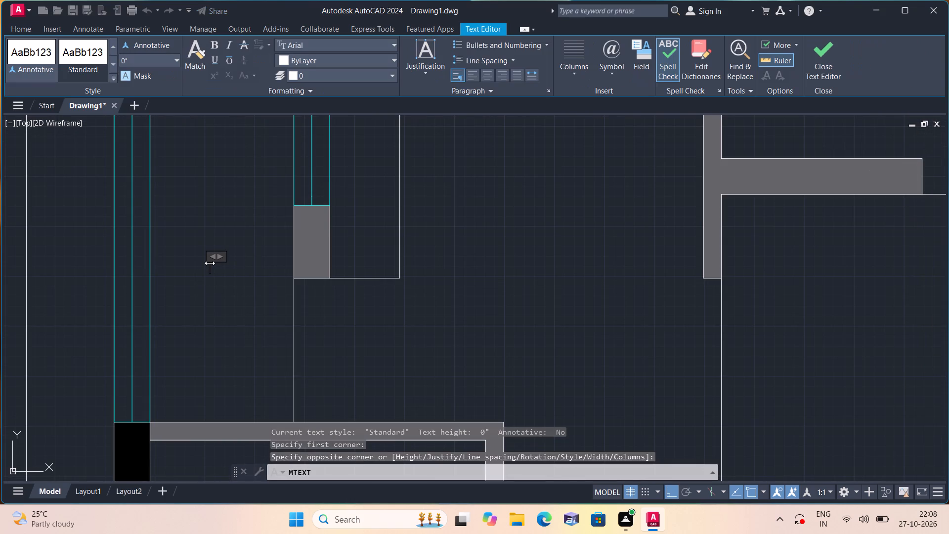
text(UTILITY)
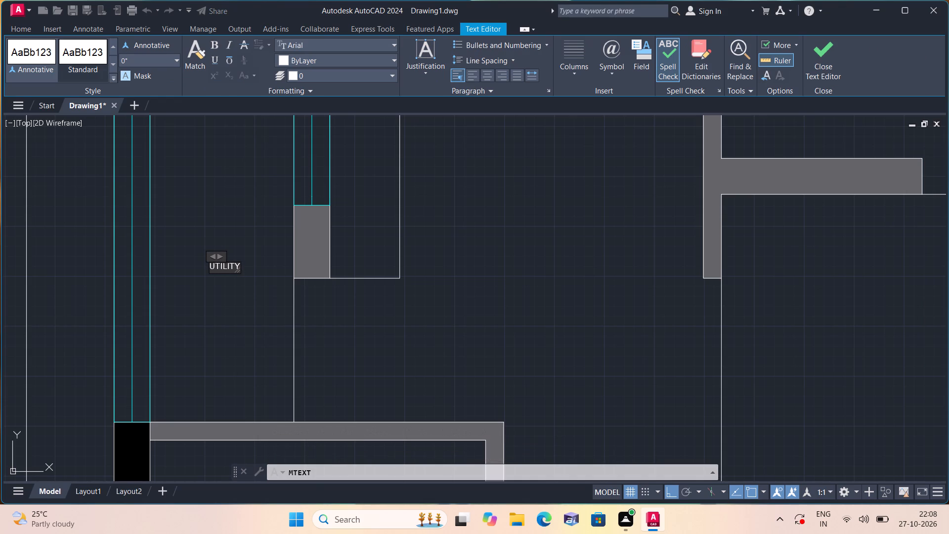
key(Return)
text(9'6")
key(x)
text(3'0")
click(245, 326)
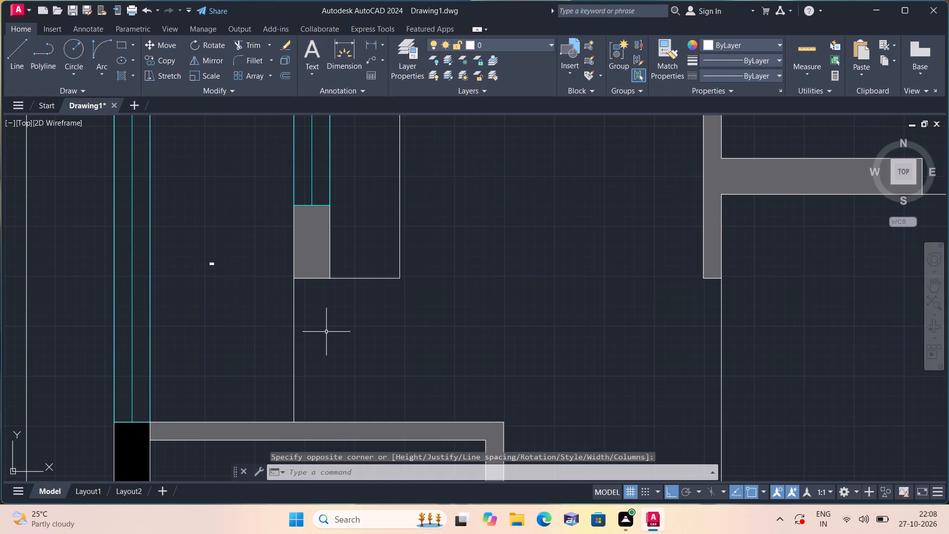
Add the door label text D2 in the opening between the utility and the kitchen, below the counter's end.
key(space)
triple_click(345, 340)
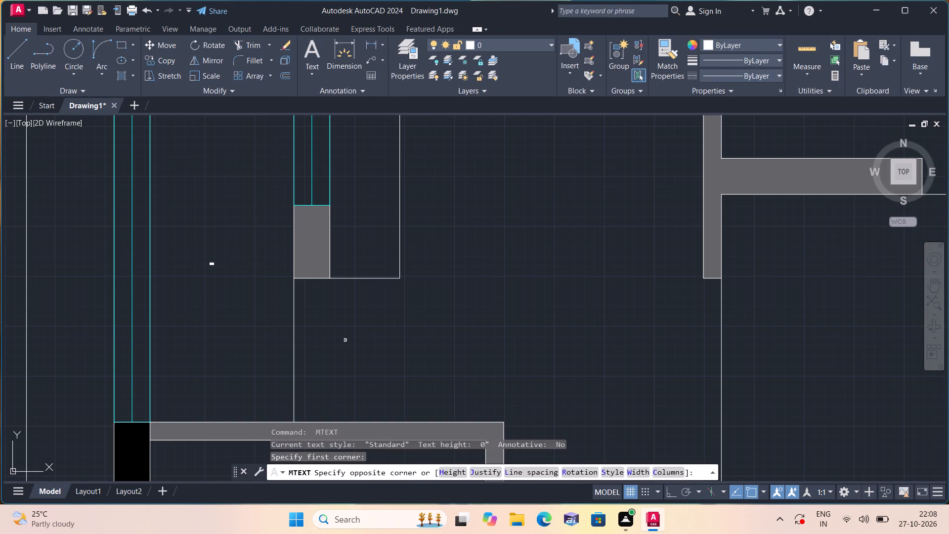
text(D2)
click(432, 348)
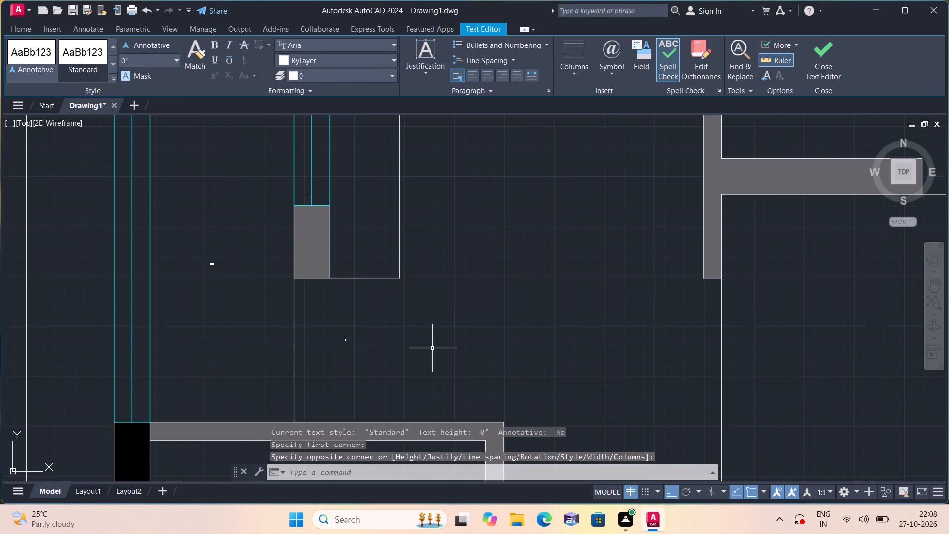
Add multiline text reading KITCHEN with 7'-9.5"X9'-2" beneath it in the room with the L-shaped counter.
middle_drag(422, 350, 389, 393)
scroll(418, 353, down, 1)
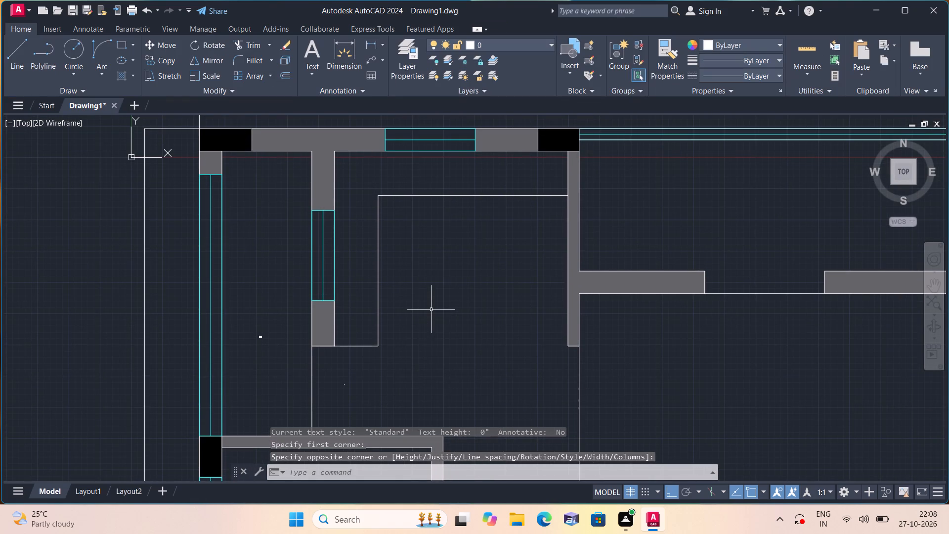
key(space)
triple_click(431, 308)
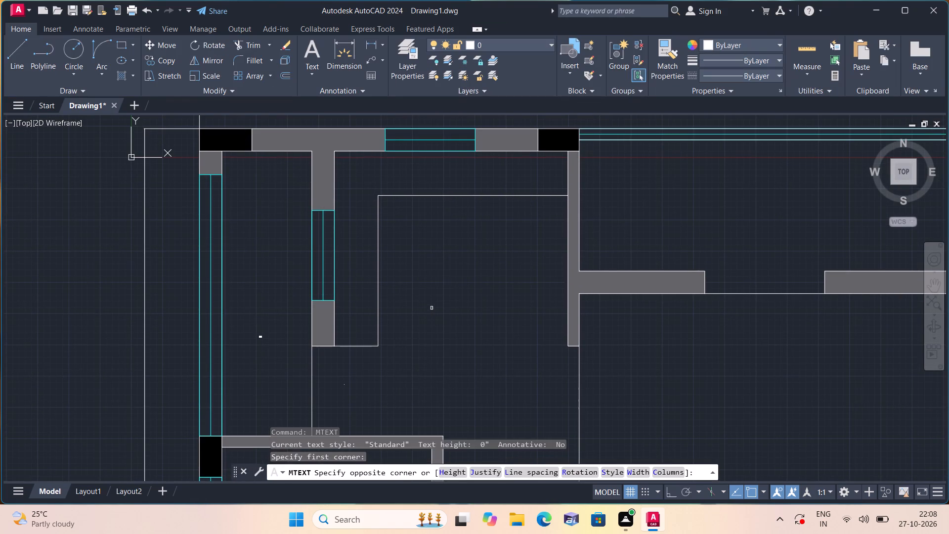
click(431, 308)
text(KITCHEN)
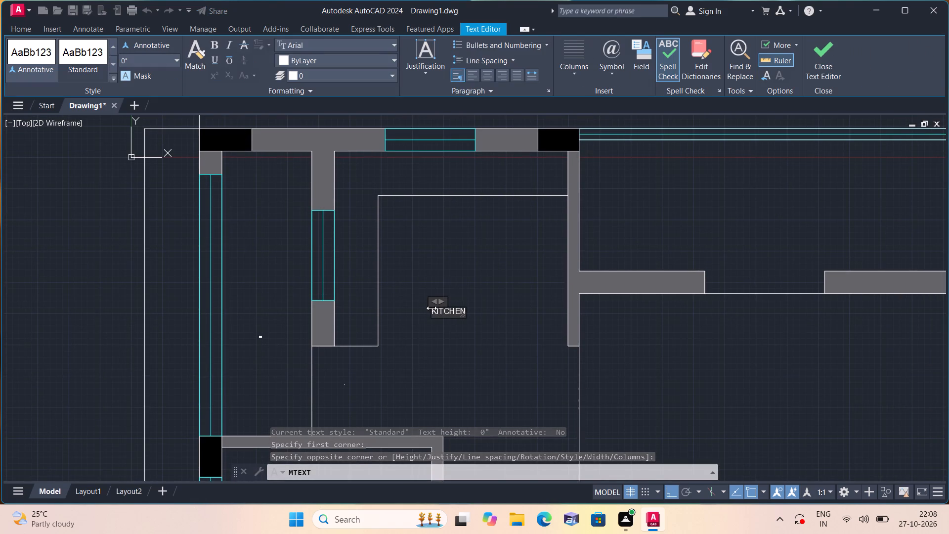
key(Return)
text(7'-9.5")
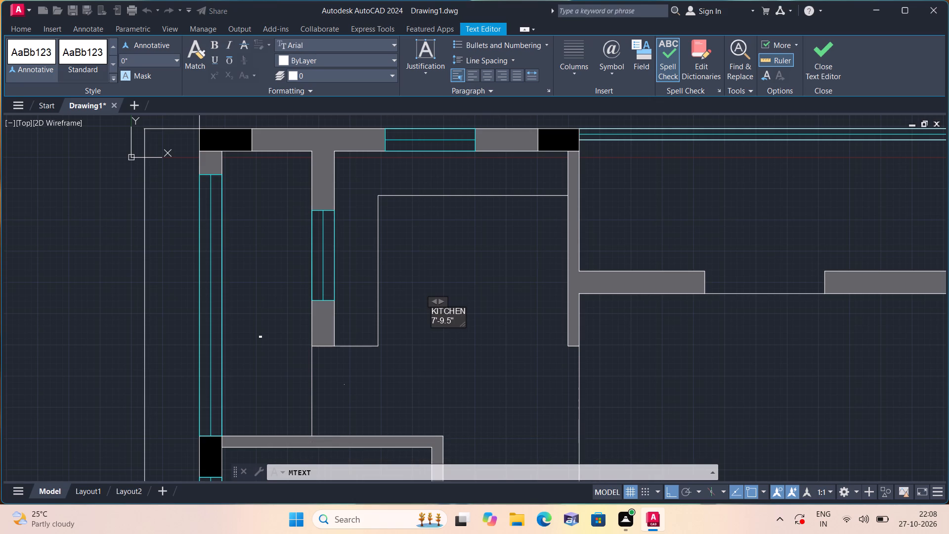
key(x)
text(9'-2")
click(477, 374)
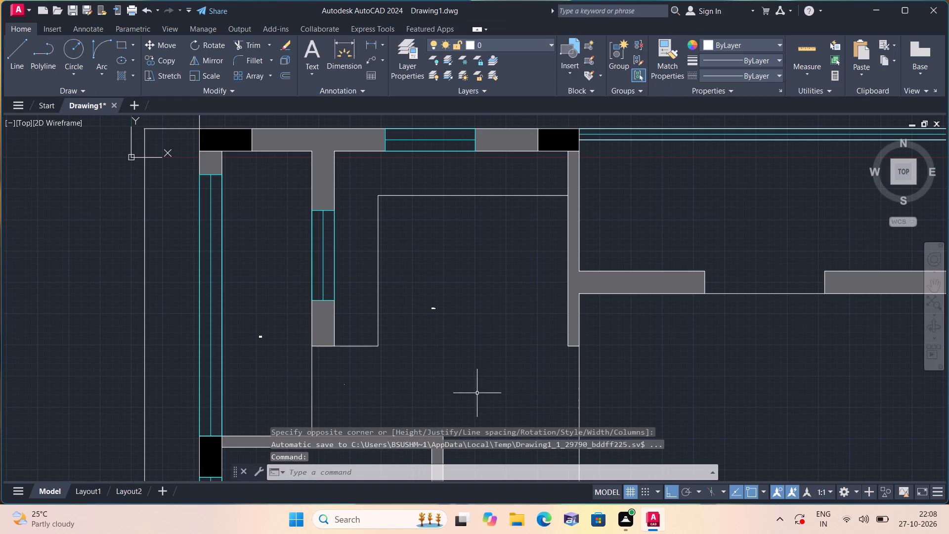
Add multiline text reading TOILET with 7'0"X4'0" beneath it in the small room below the utility.
middle_drag(471, 407, 427, 324)
scroll(456, 389, down, 1)
middle_drag(320, 389, 307, 360)
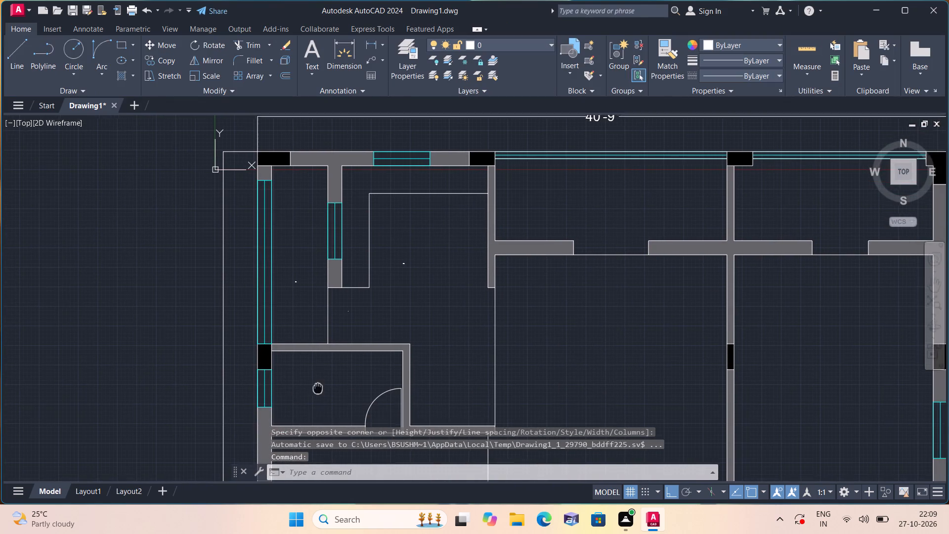
middle_drag(307, 360, 282, 291)
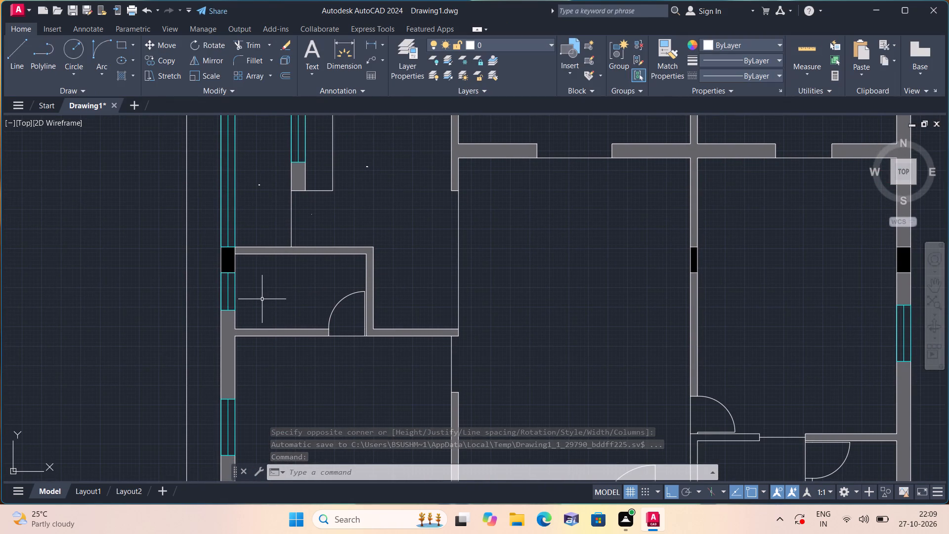
key(space)
triple_click(282, 300)
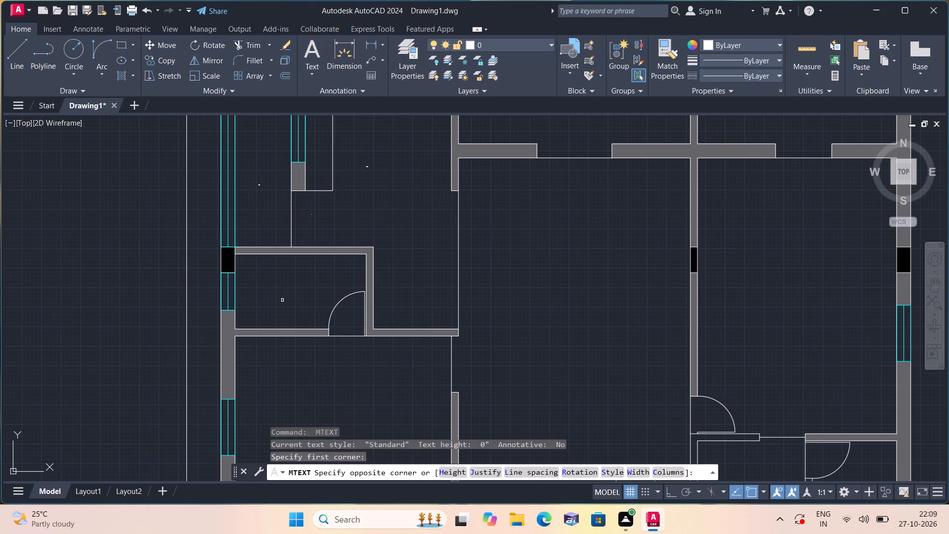
text(TOILET)
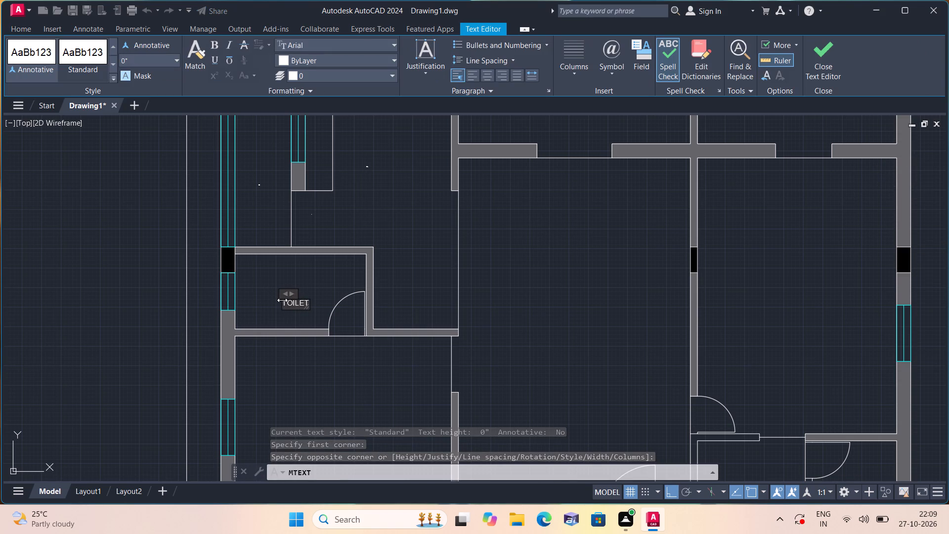
key(Return)
text(7'0"X)
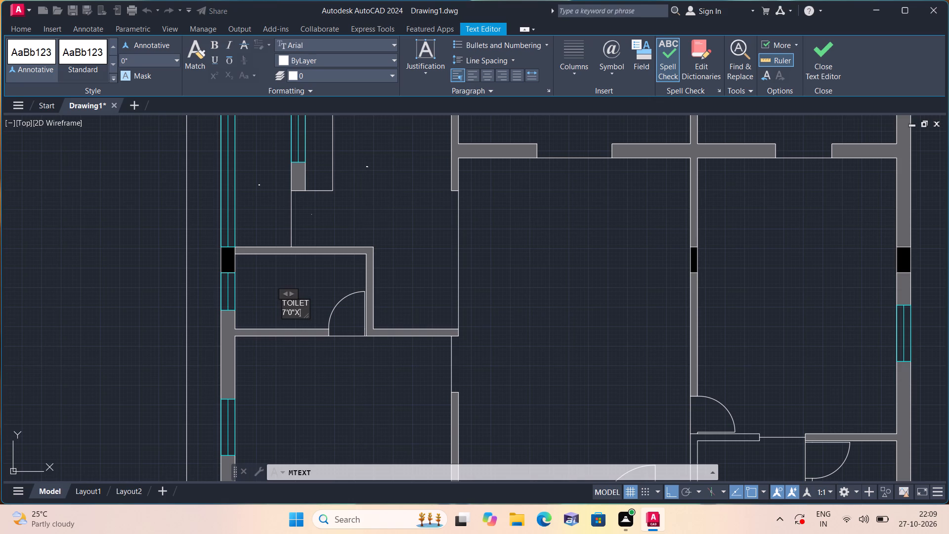
text(4'0")
click(357, 337)
Add the door label text D2 inside the toilet's door swing.
scroll(352, 328, up, 1)
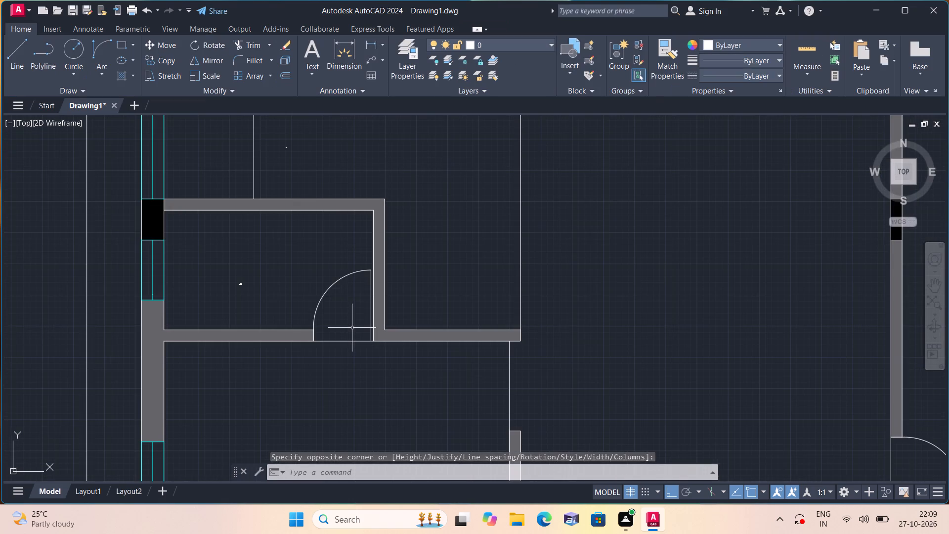
key(space)
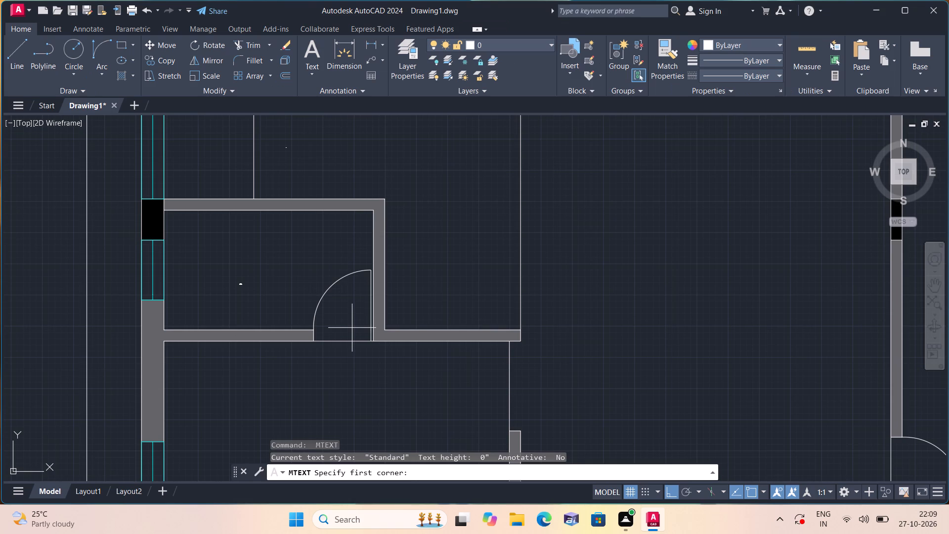
triple_click(352, 328)
text(D2)
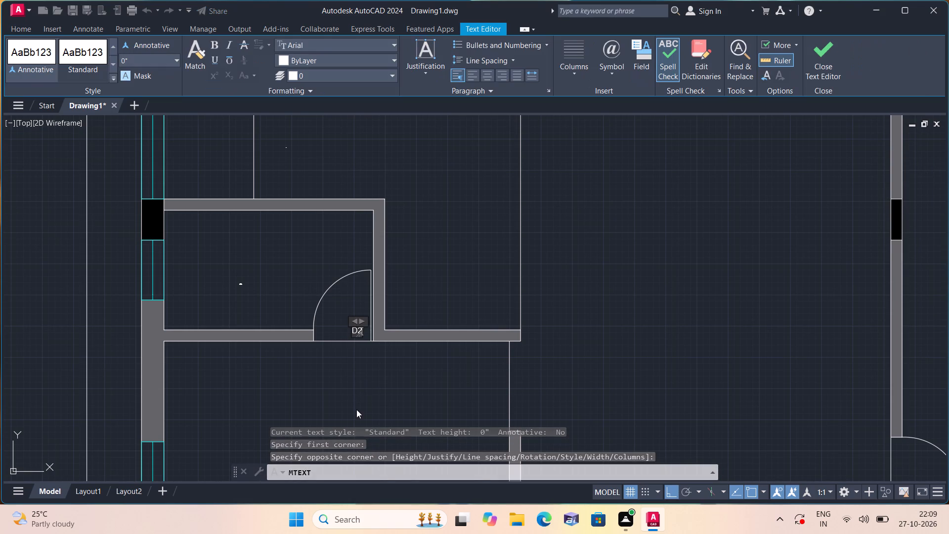
click(355, 417)
middle_drag(352, 418, 297, 317)
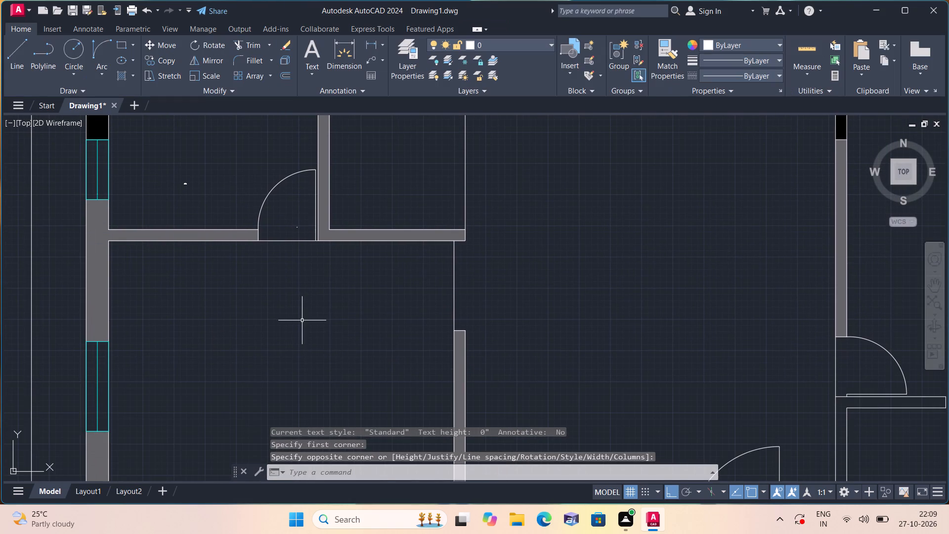